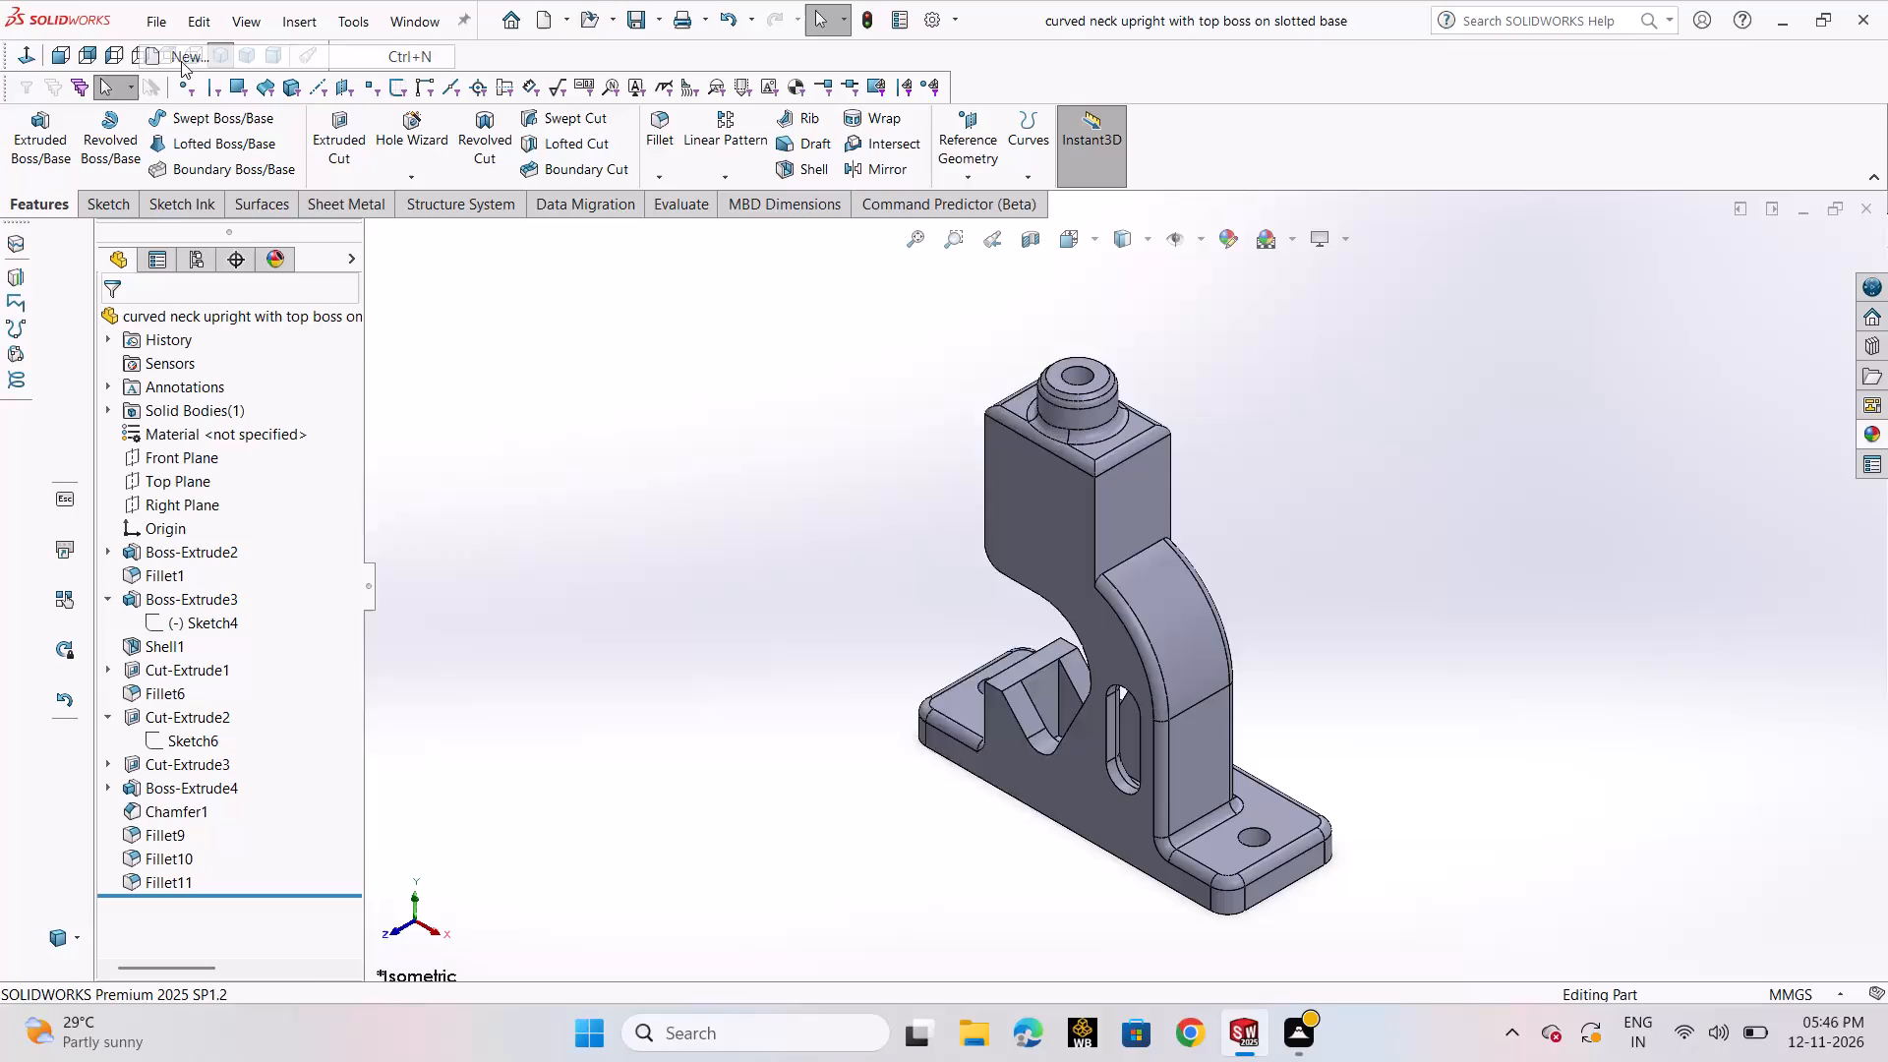
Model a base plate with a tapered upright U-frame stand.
Create a new part document.
click(796, 761)
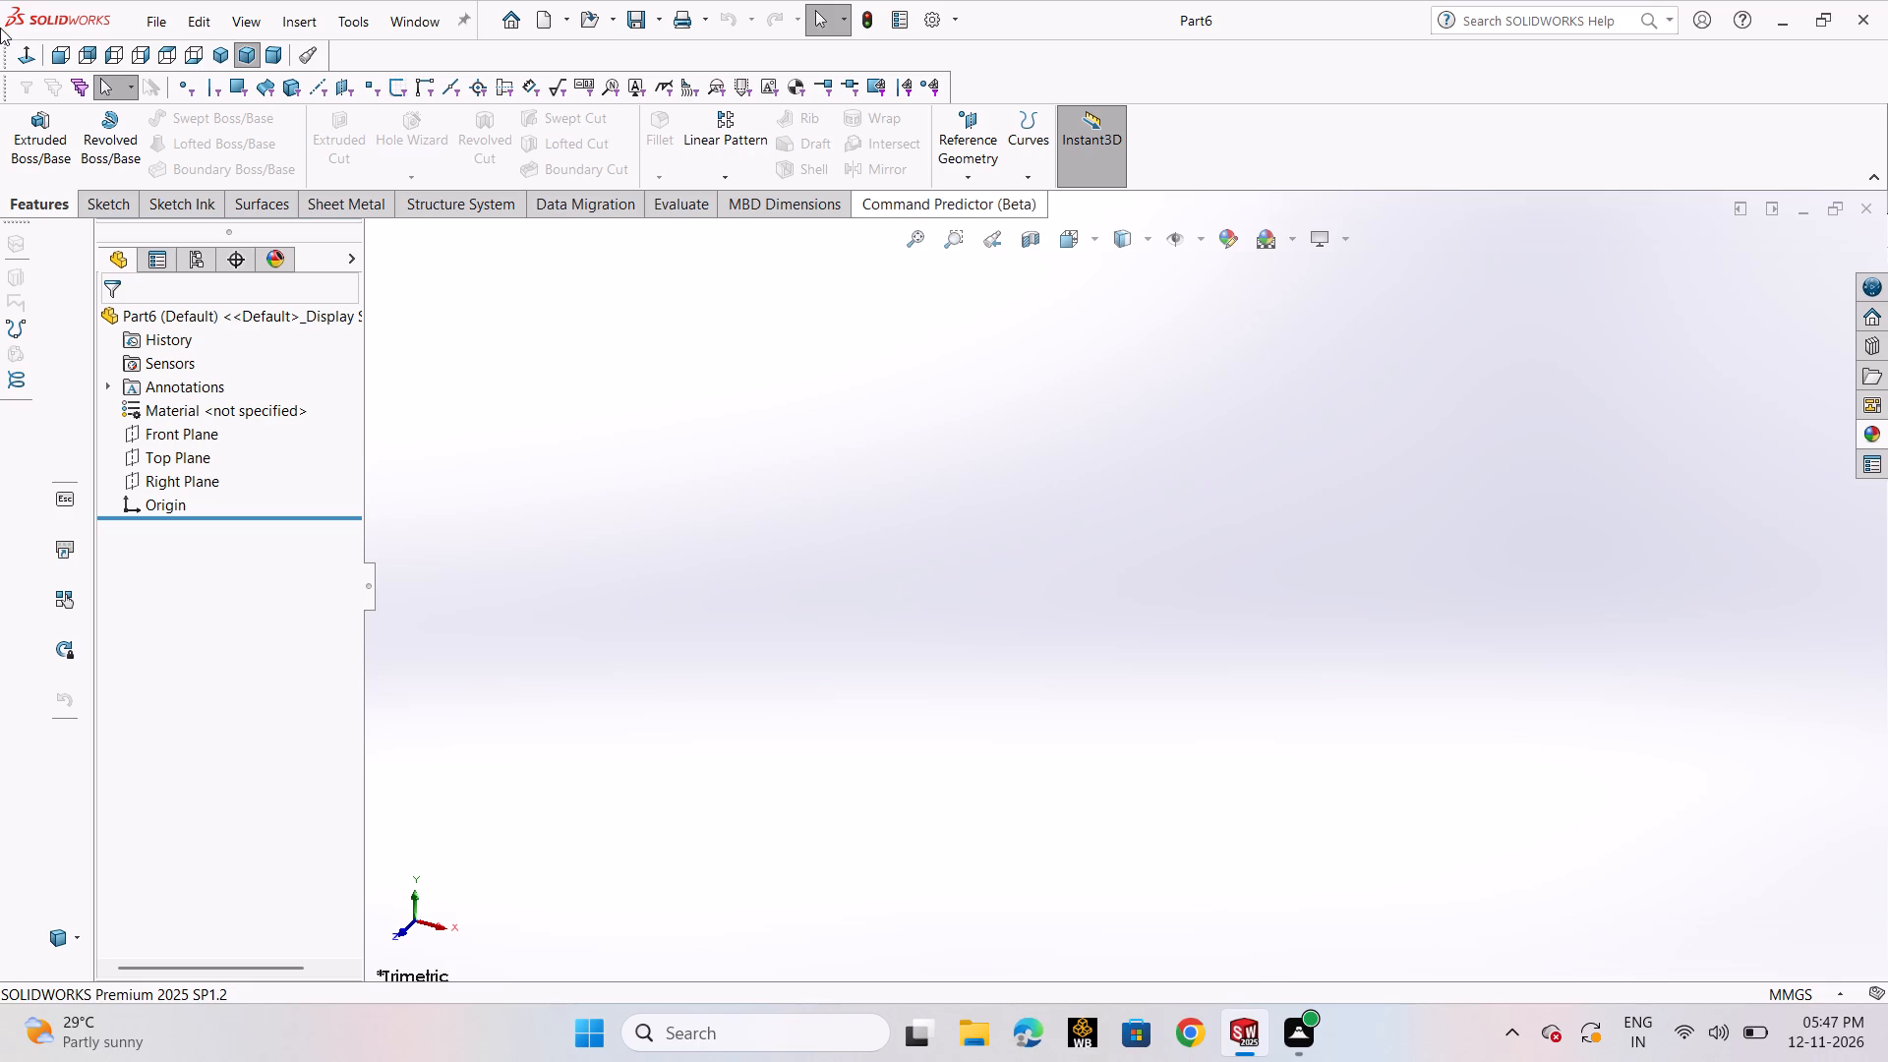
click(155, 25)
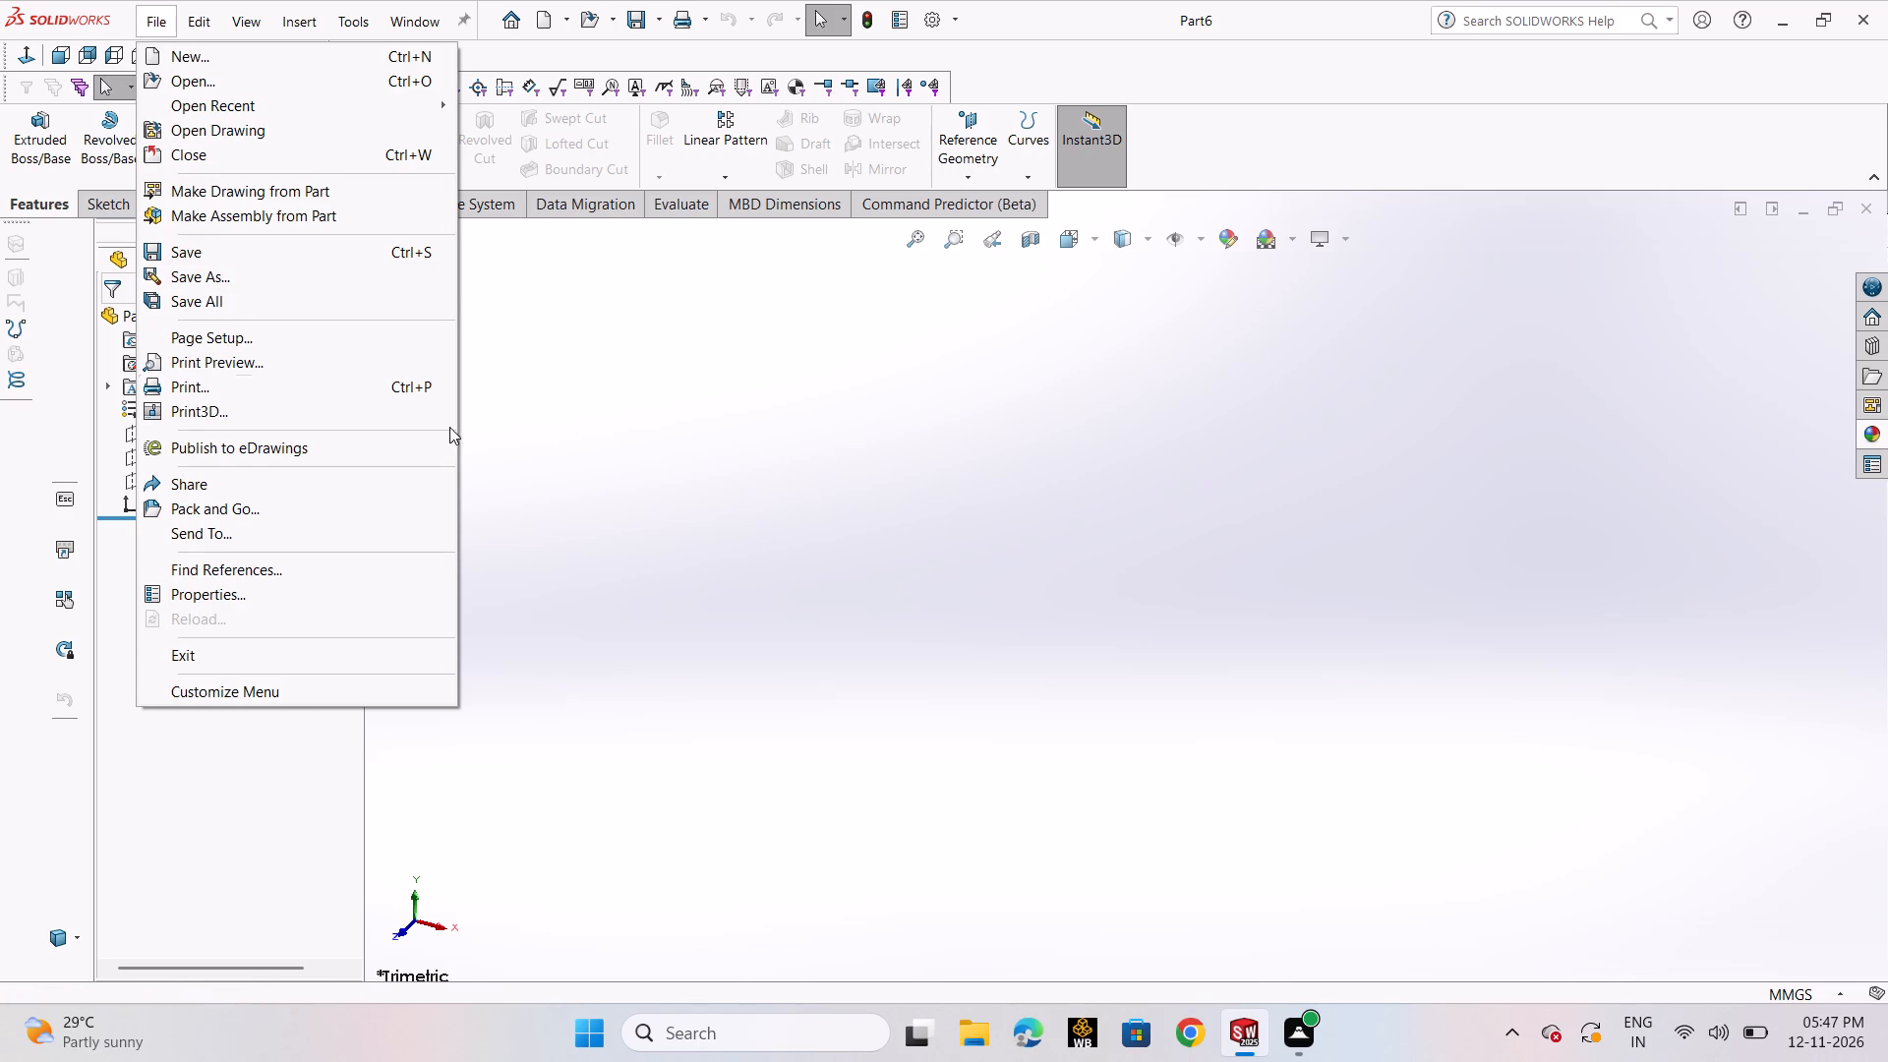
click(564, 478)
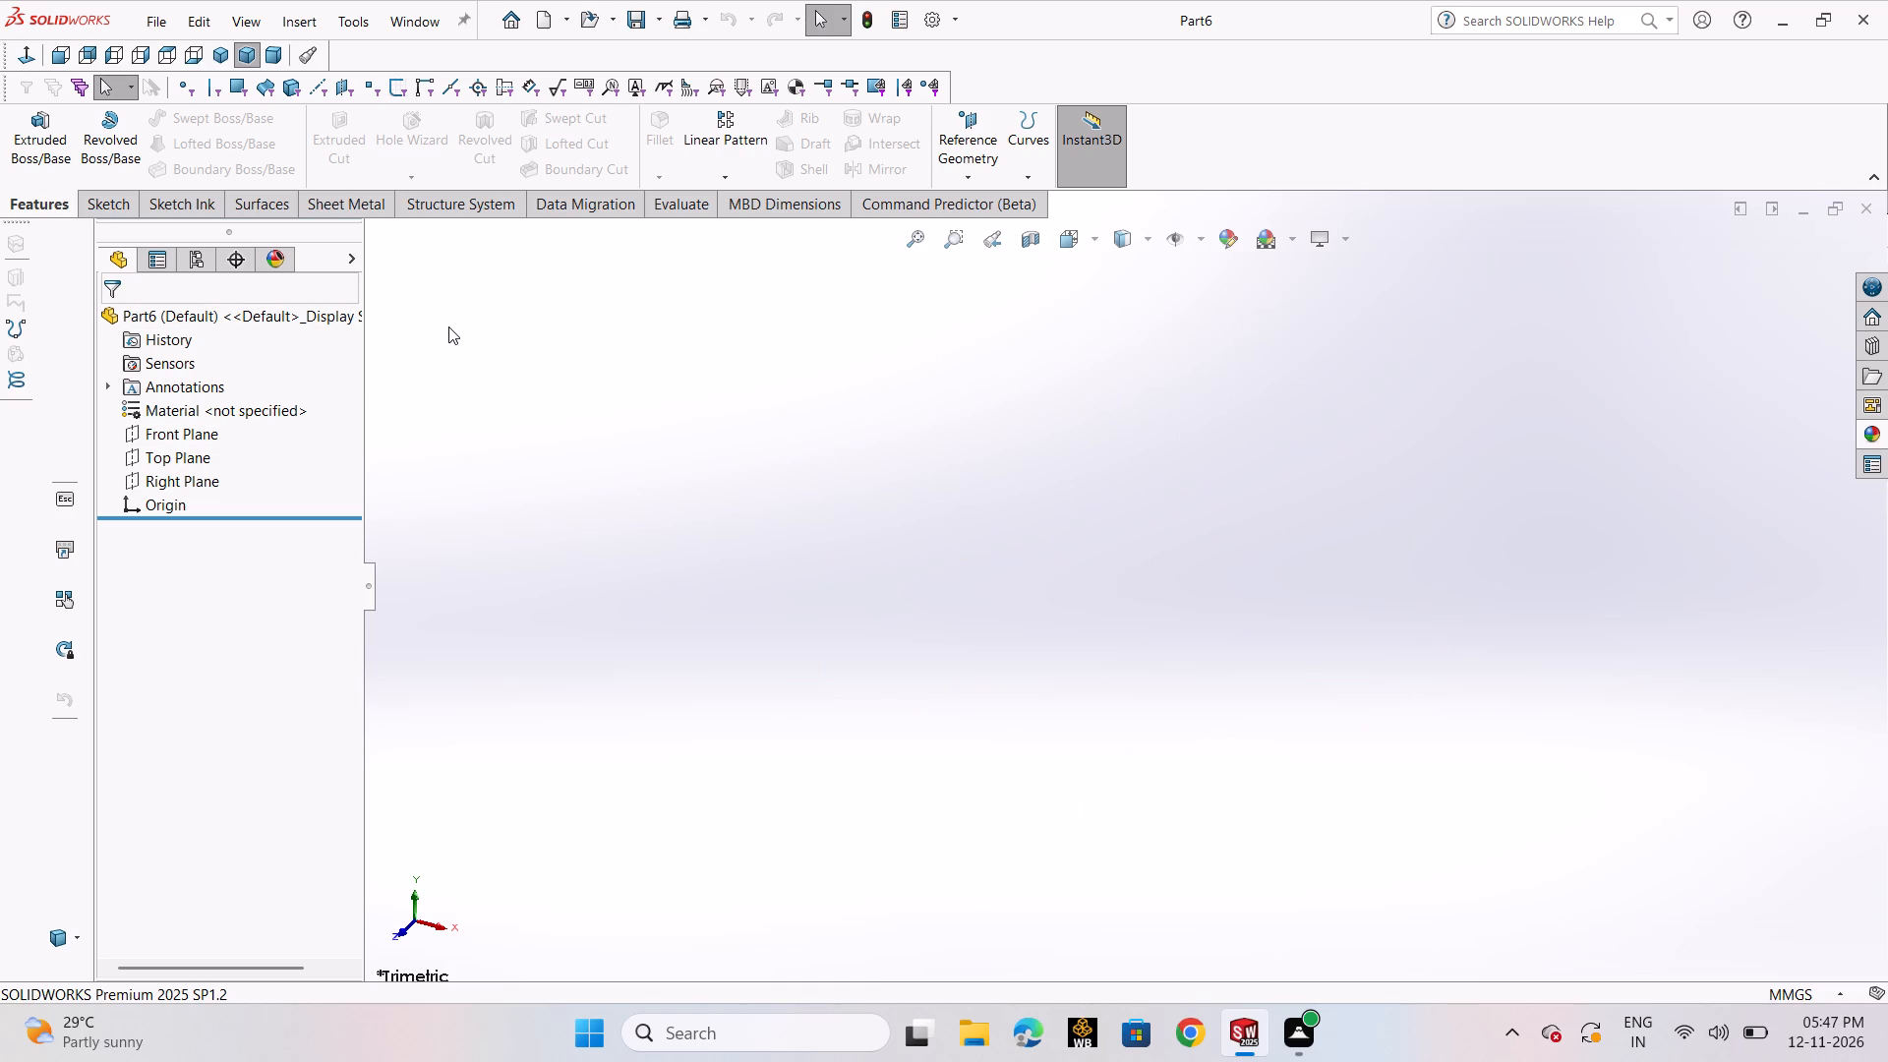
Sketch a center rectangle about 204 mm wide on the Top Plane, centred on the origin.
click(205, 439)
click(200, 461)
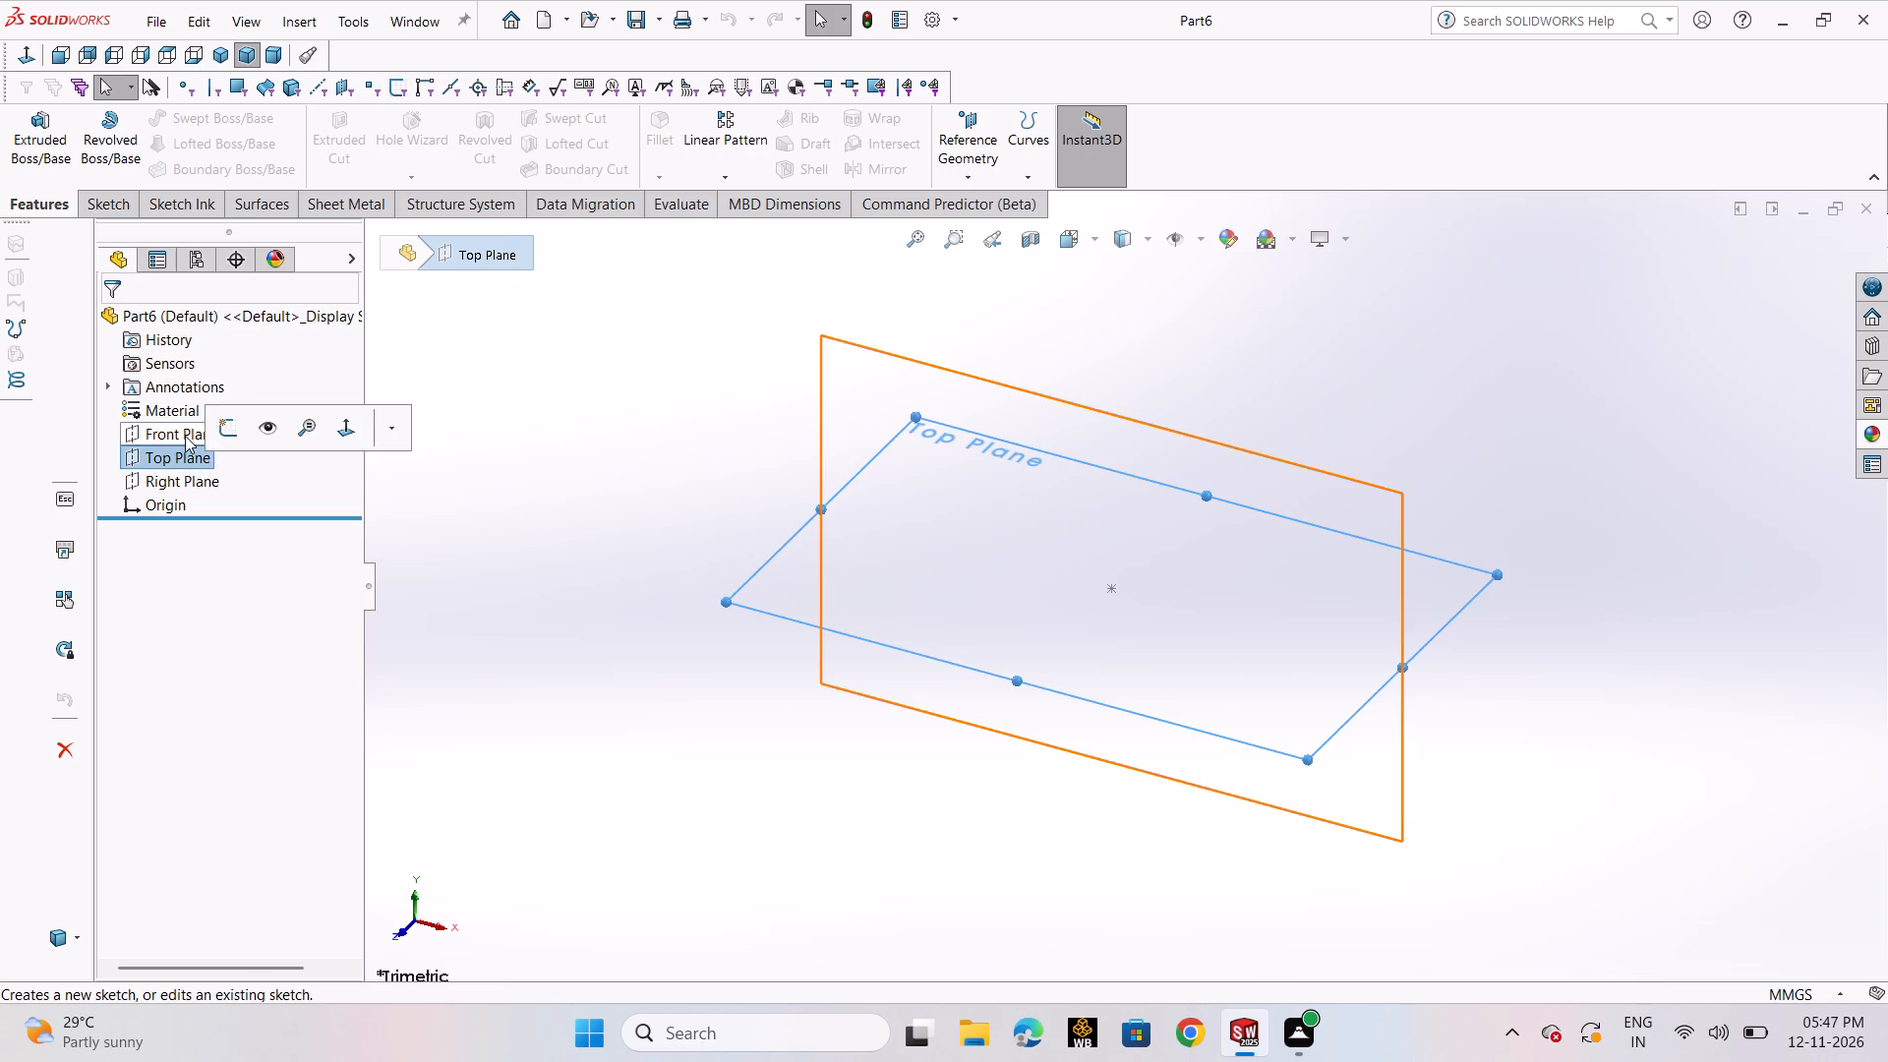
click(181, 436)
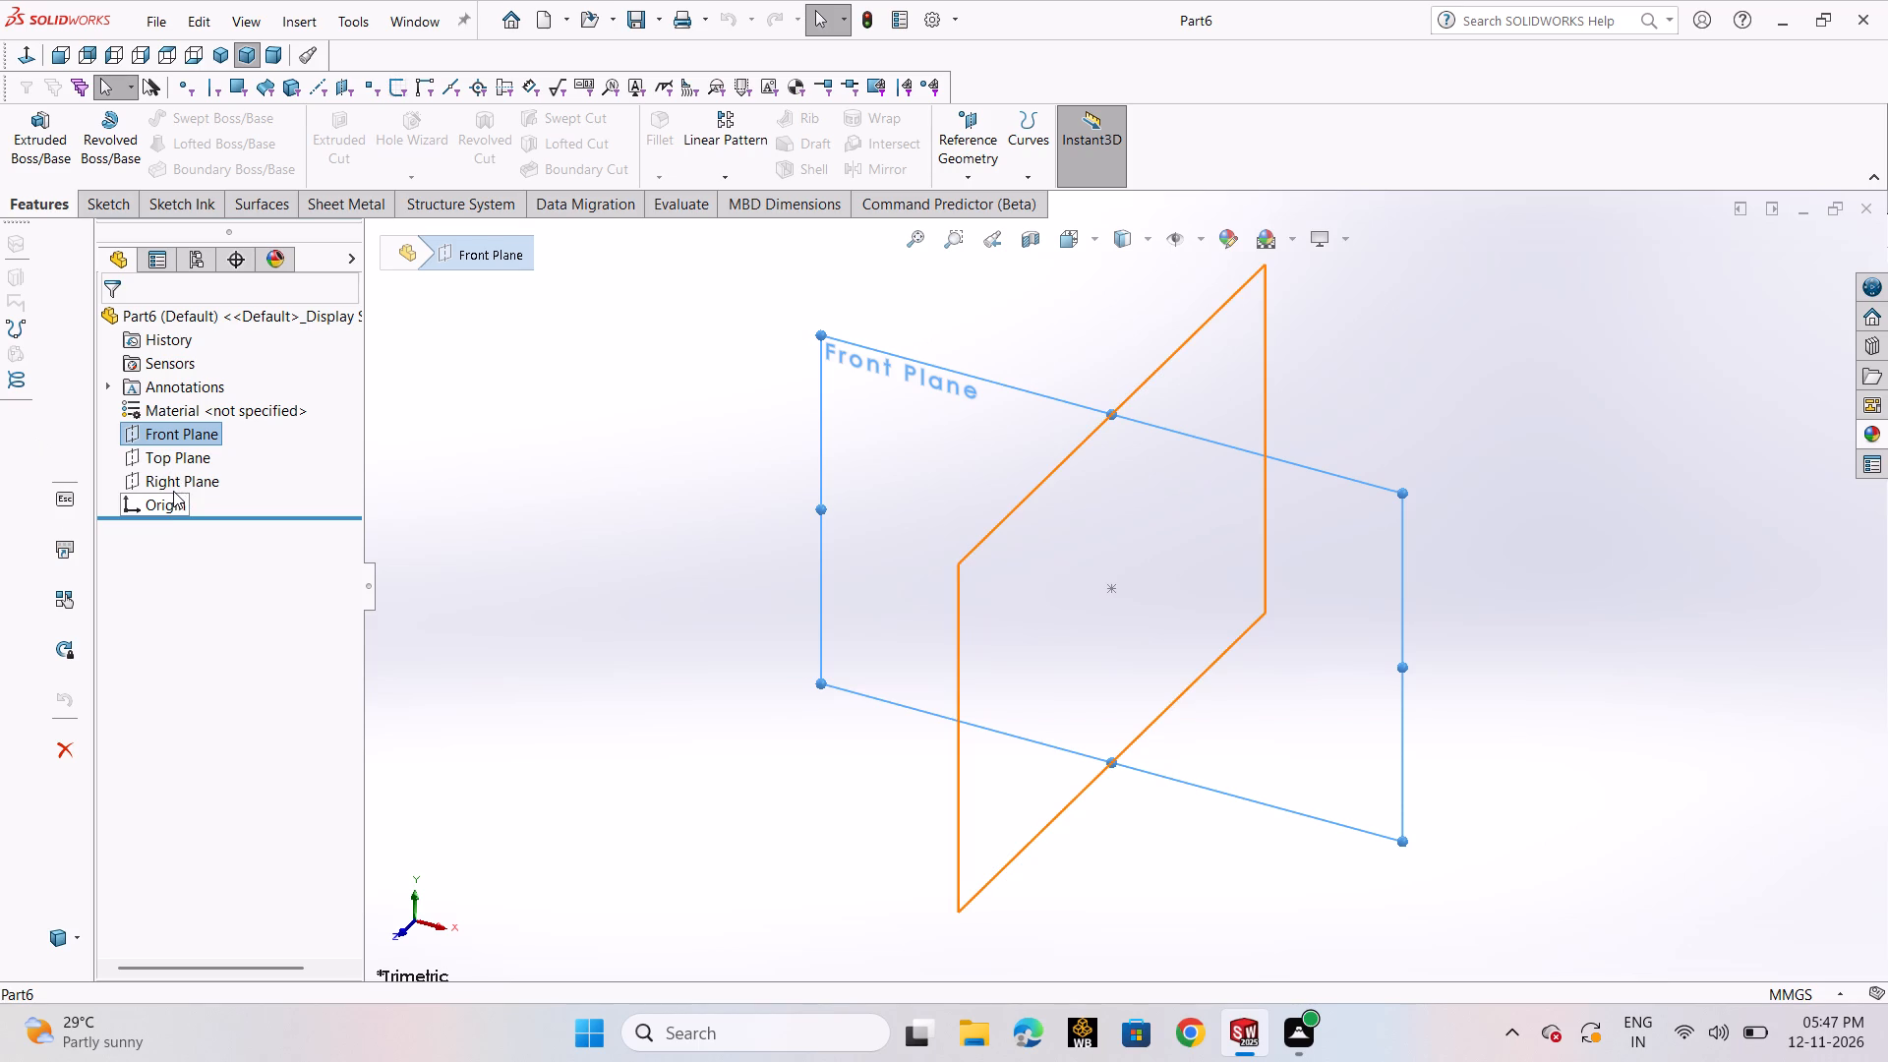
click(157, 463)
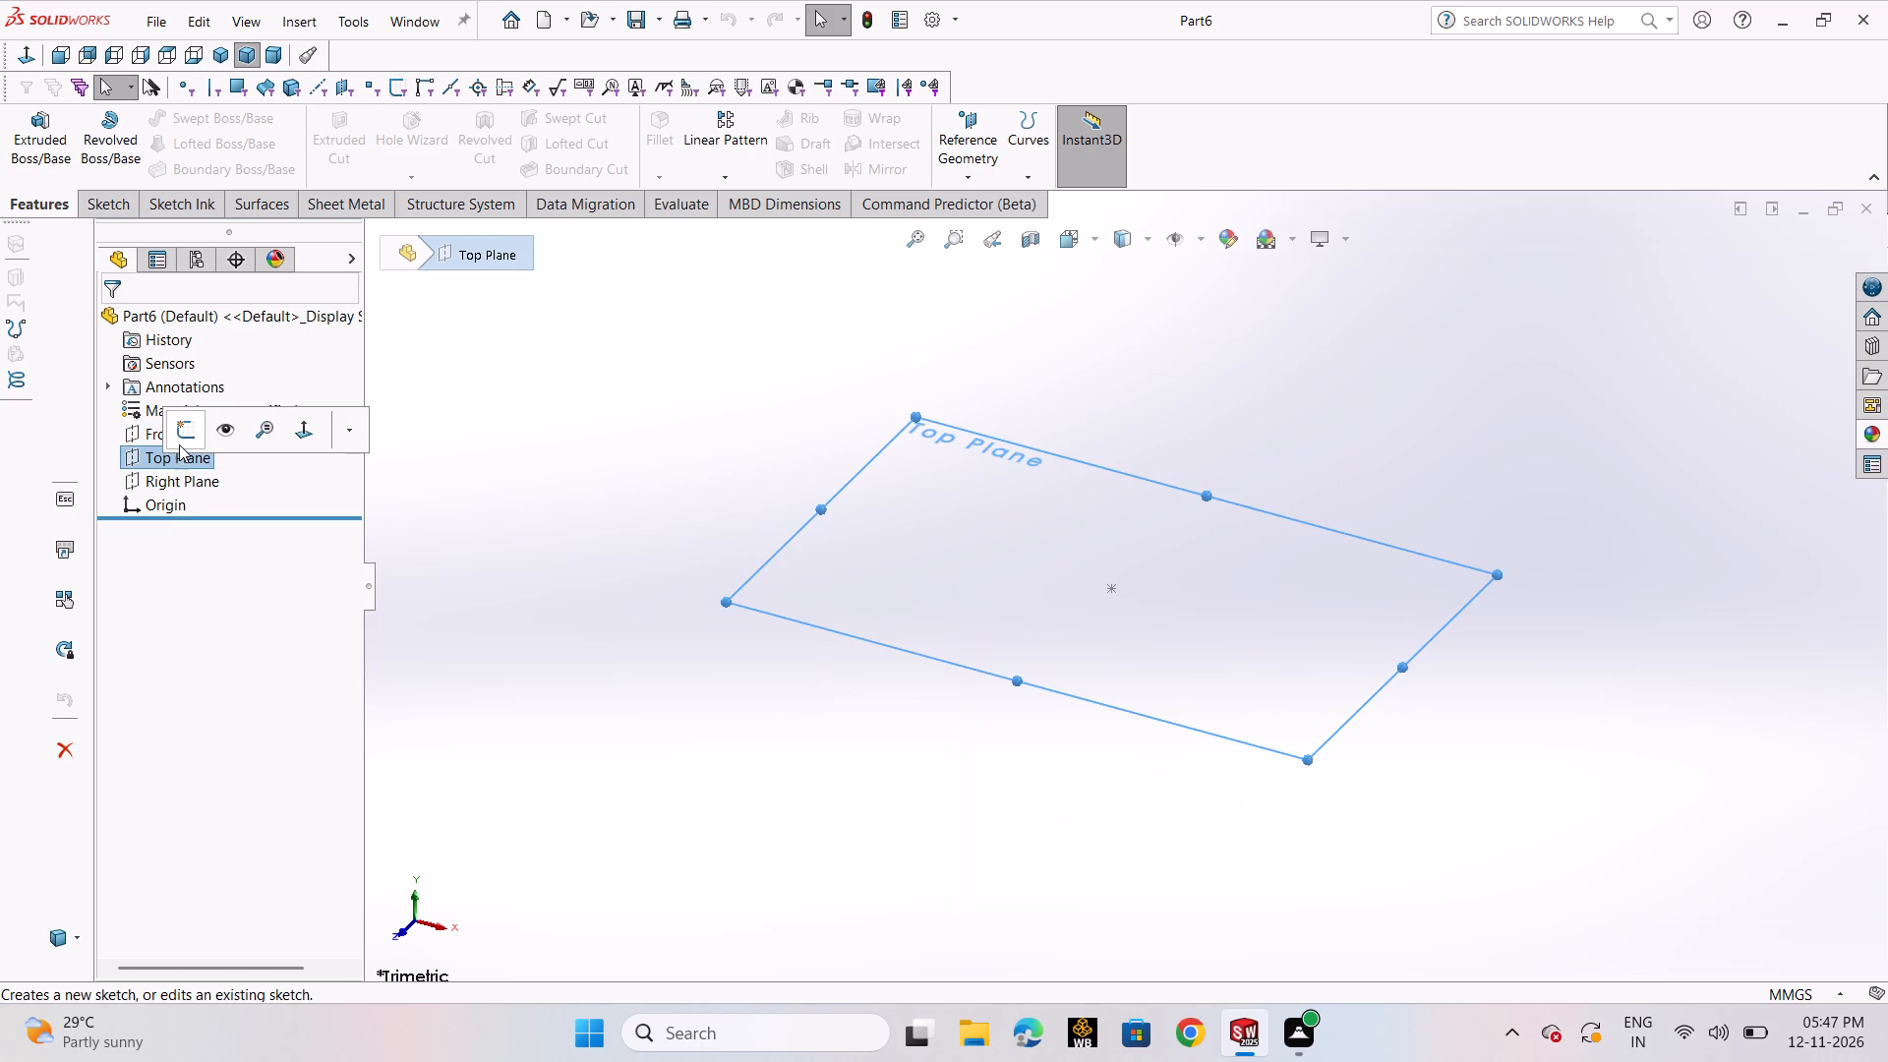
click(181, 441)
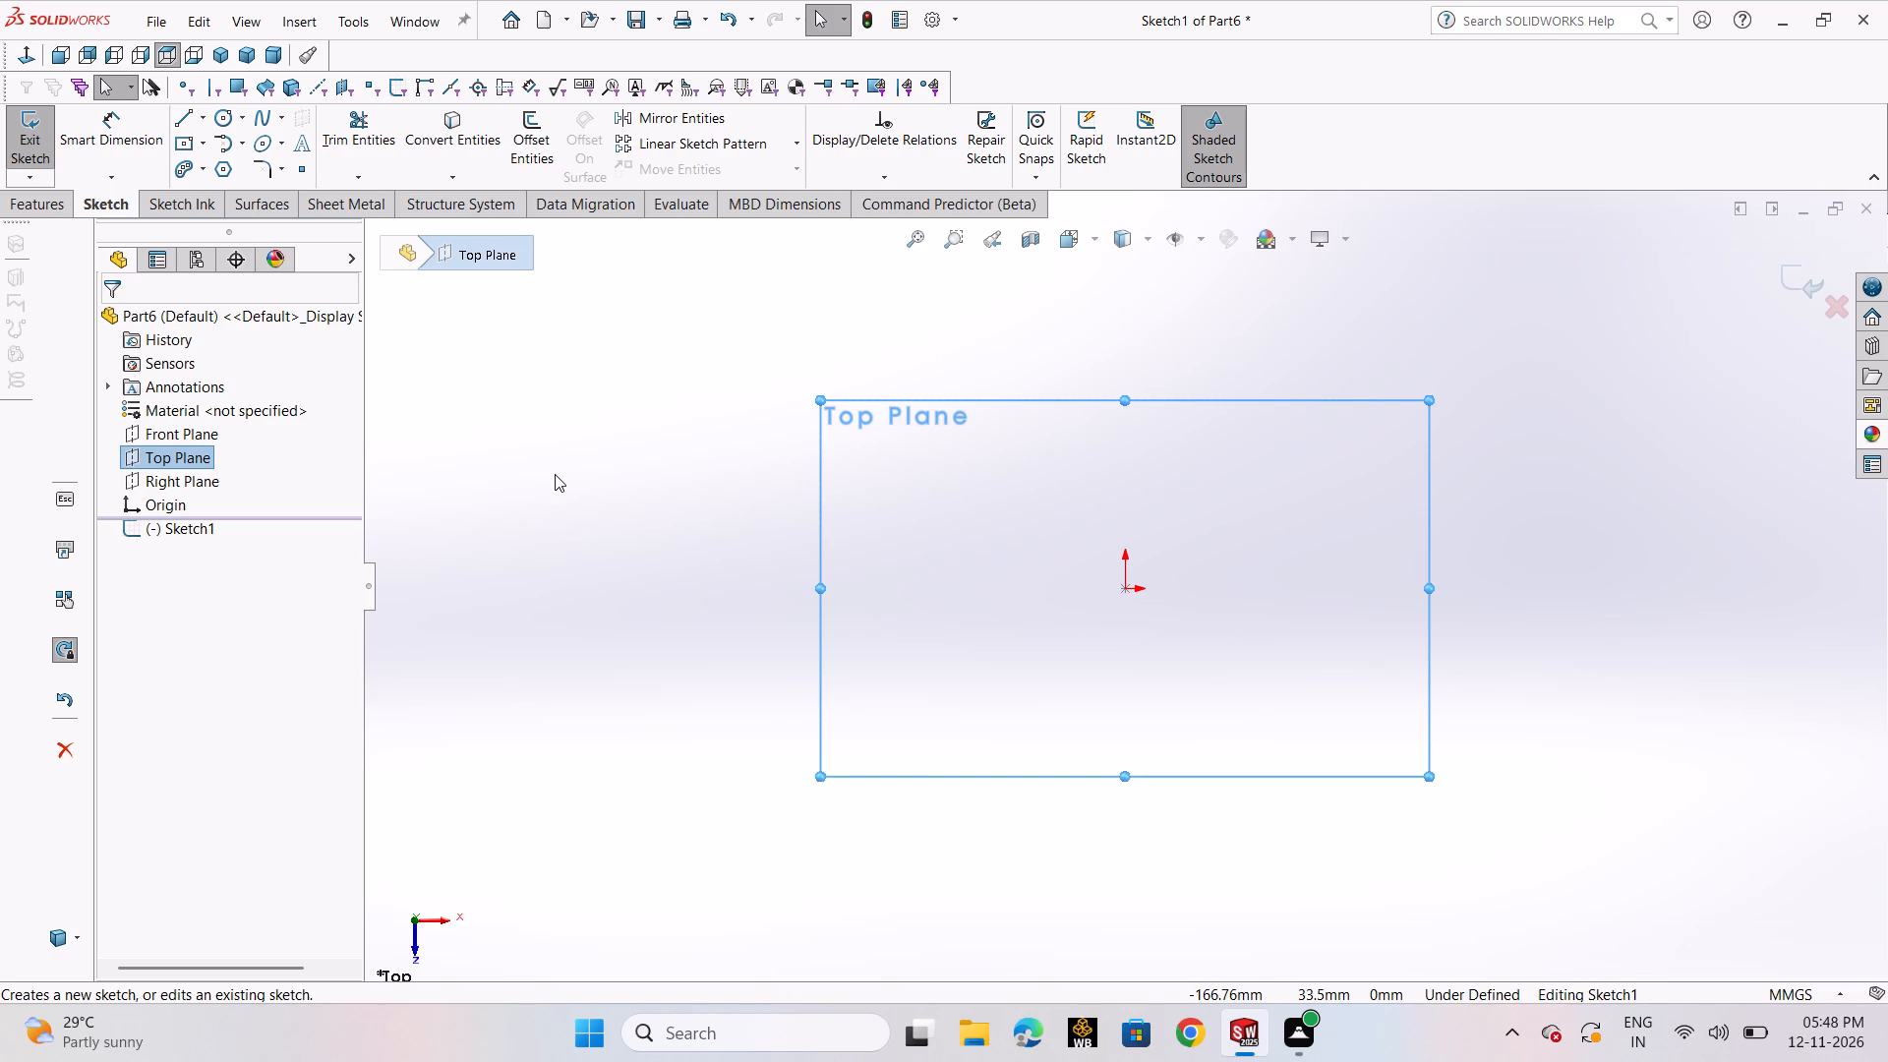
click(185, 155)
click(216, 193)
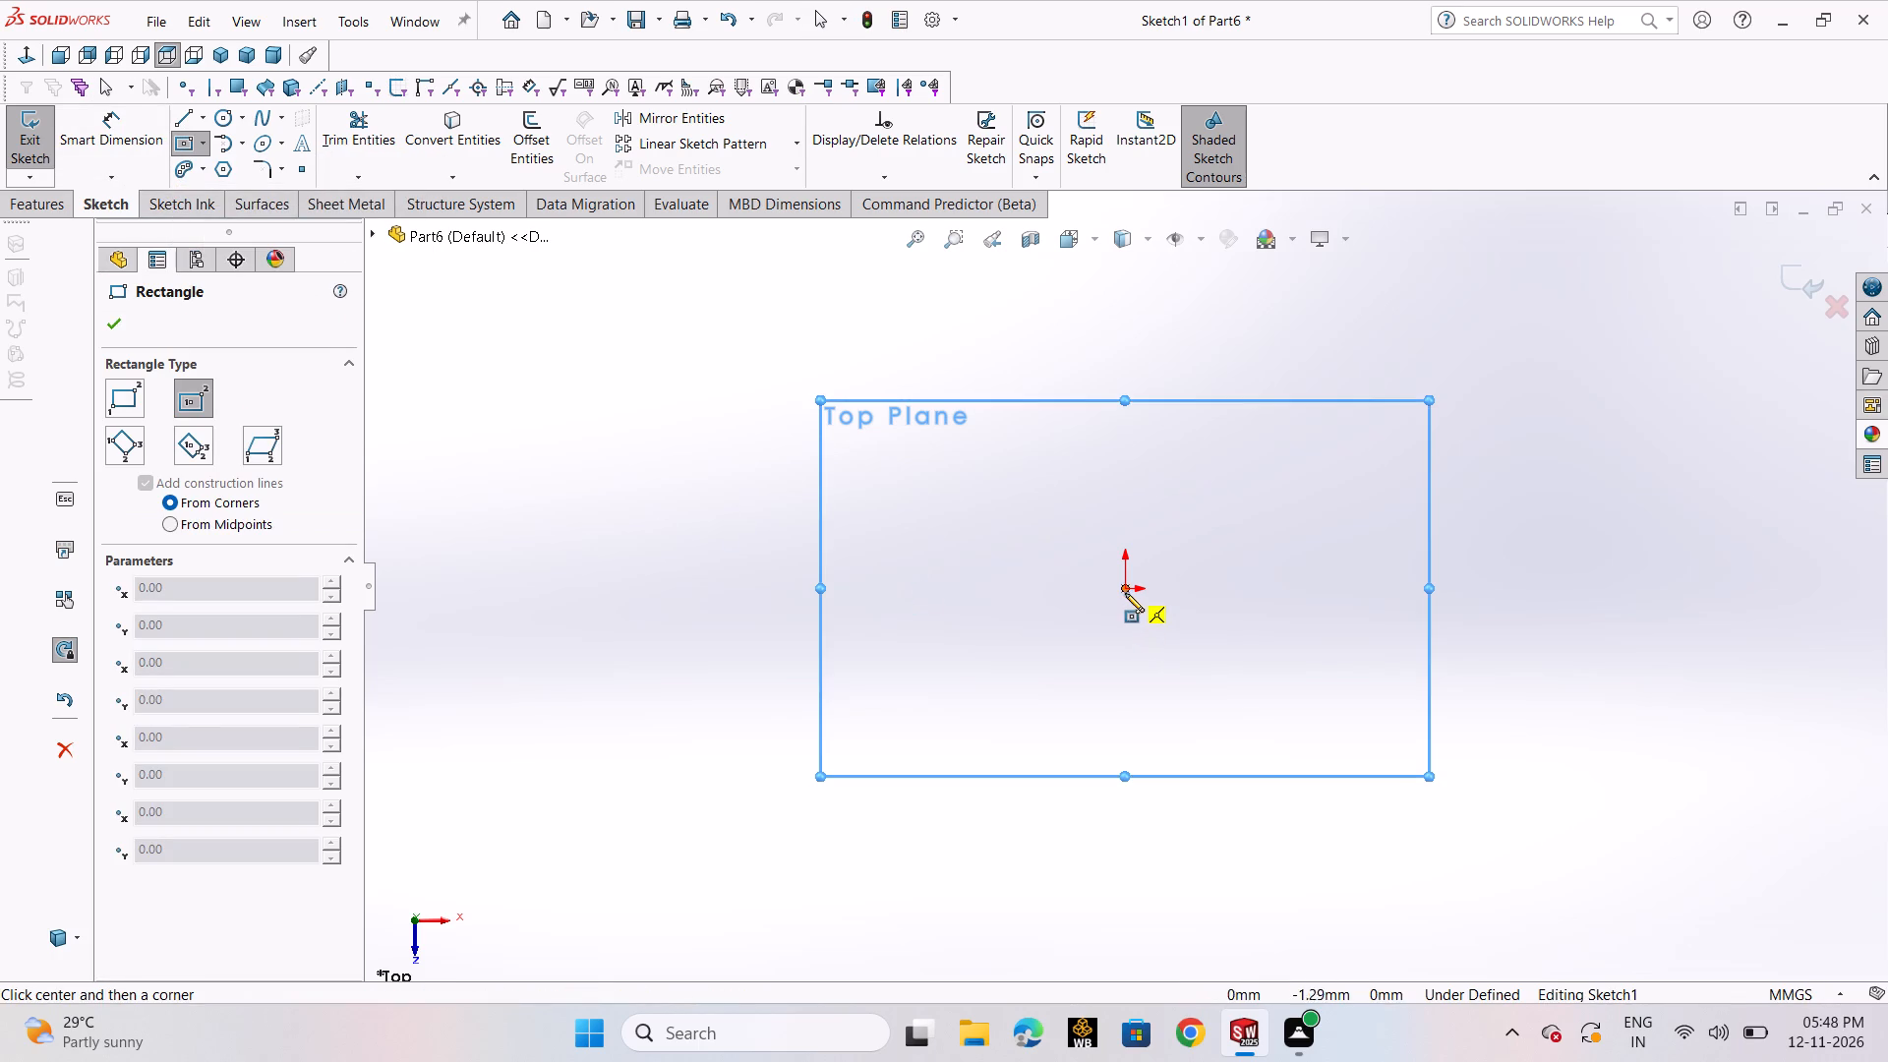
click(1125, 592)
click(1473, 810)
right_click(1473, 810)
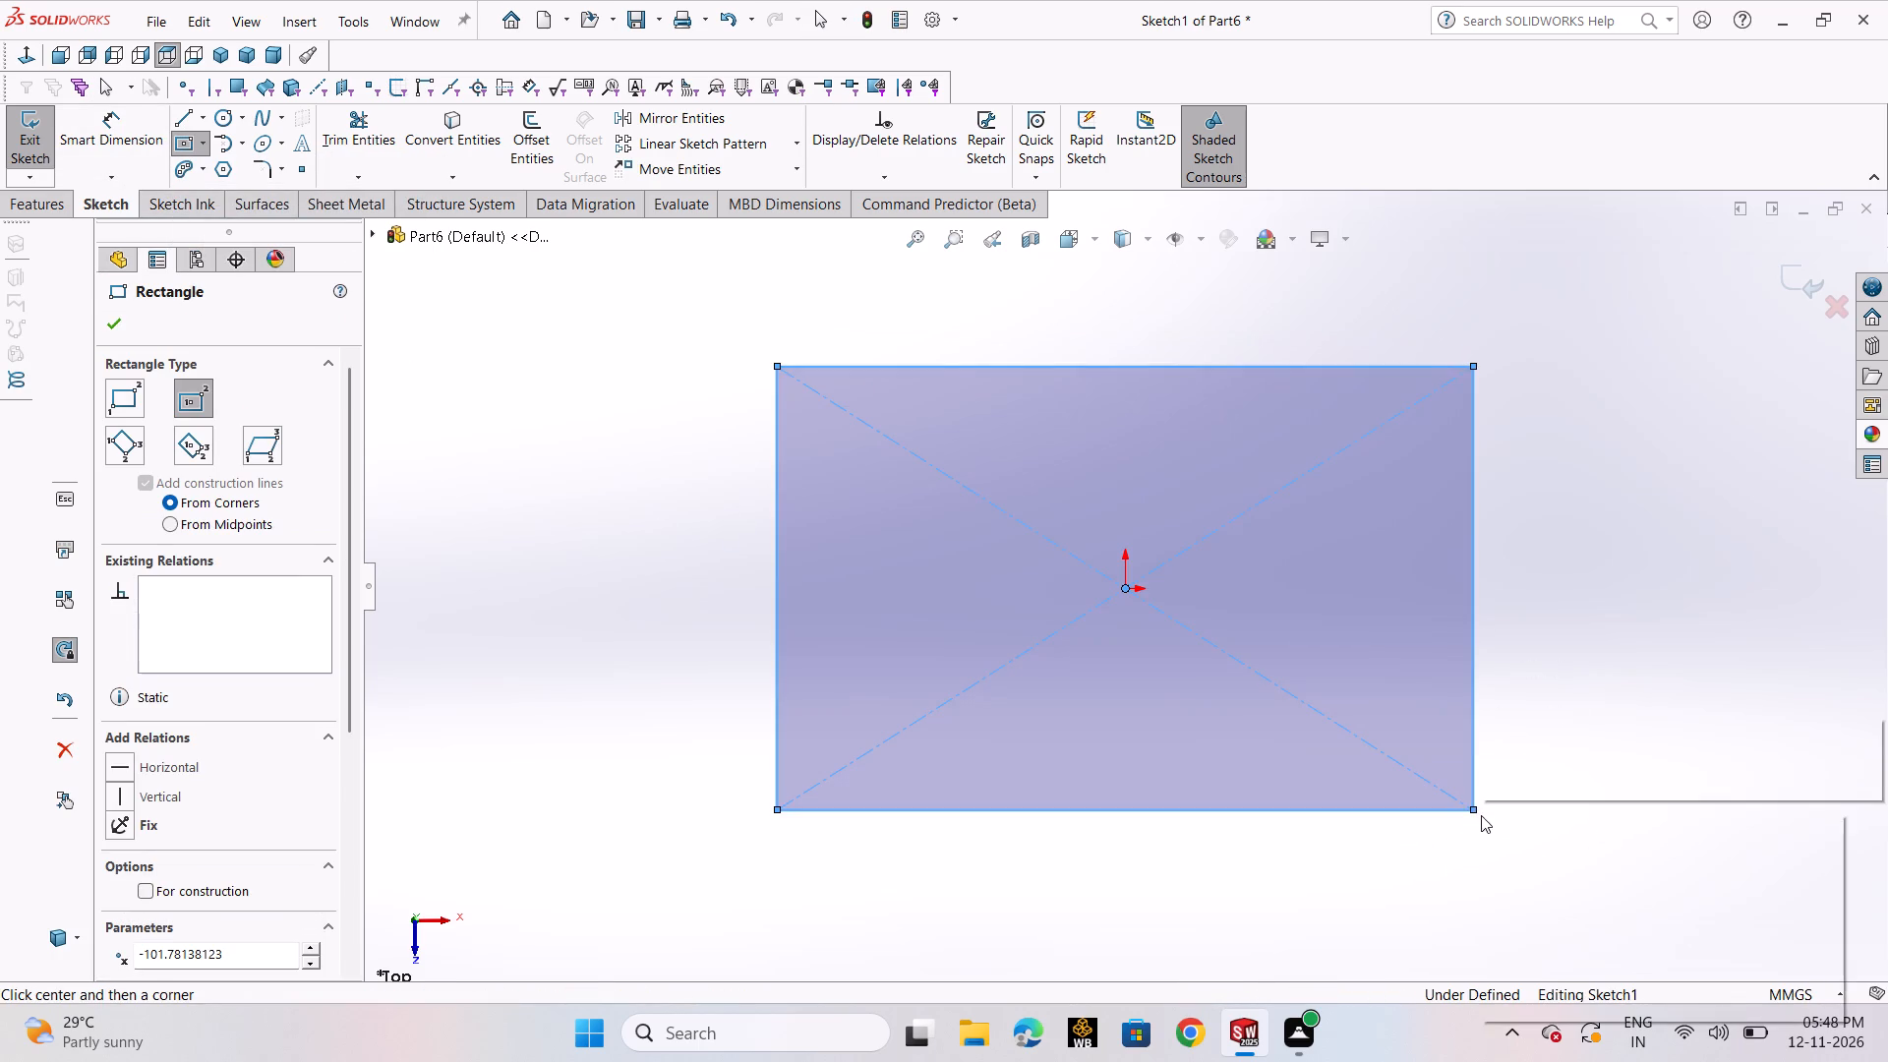
click(1482, 819)
Dimension the rectangle 170 mm wide and 100 mm high, and exit the sketch.
click(101, 157)
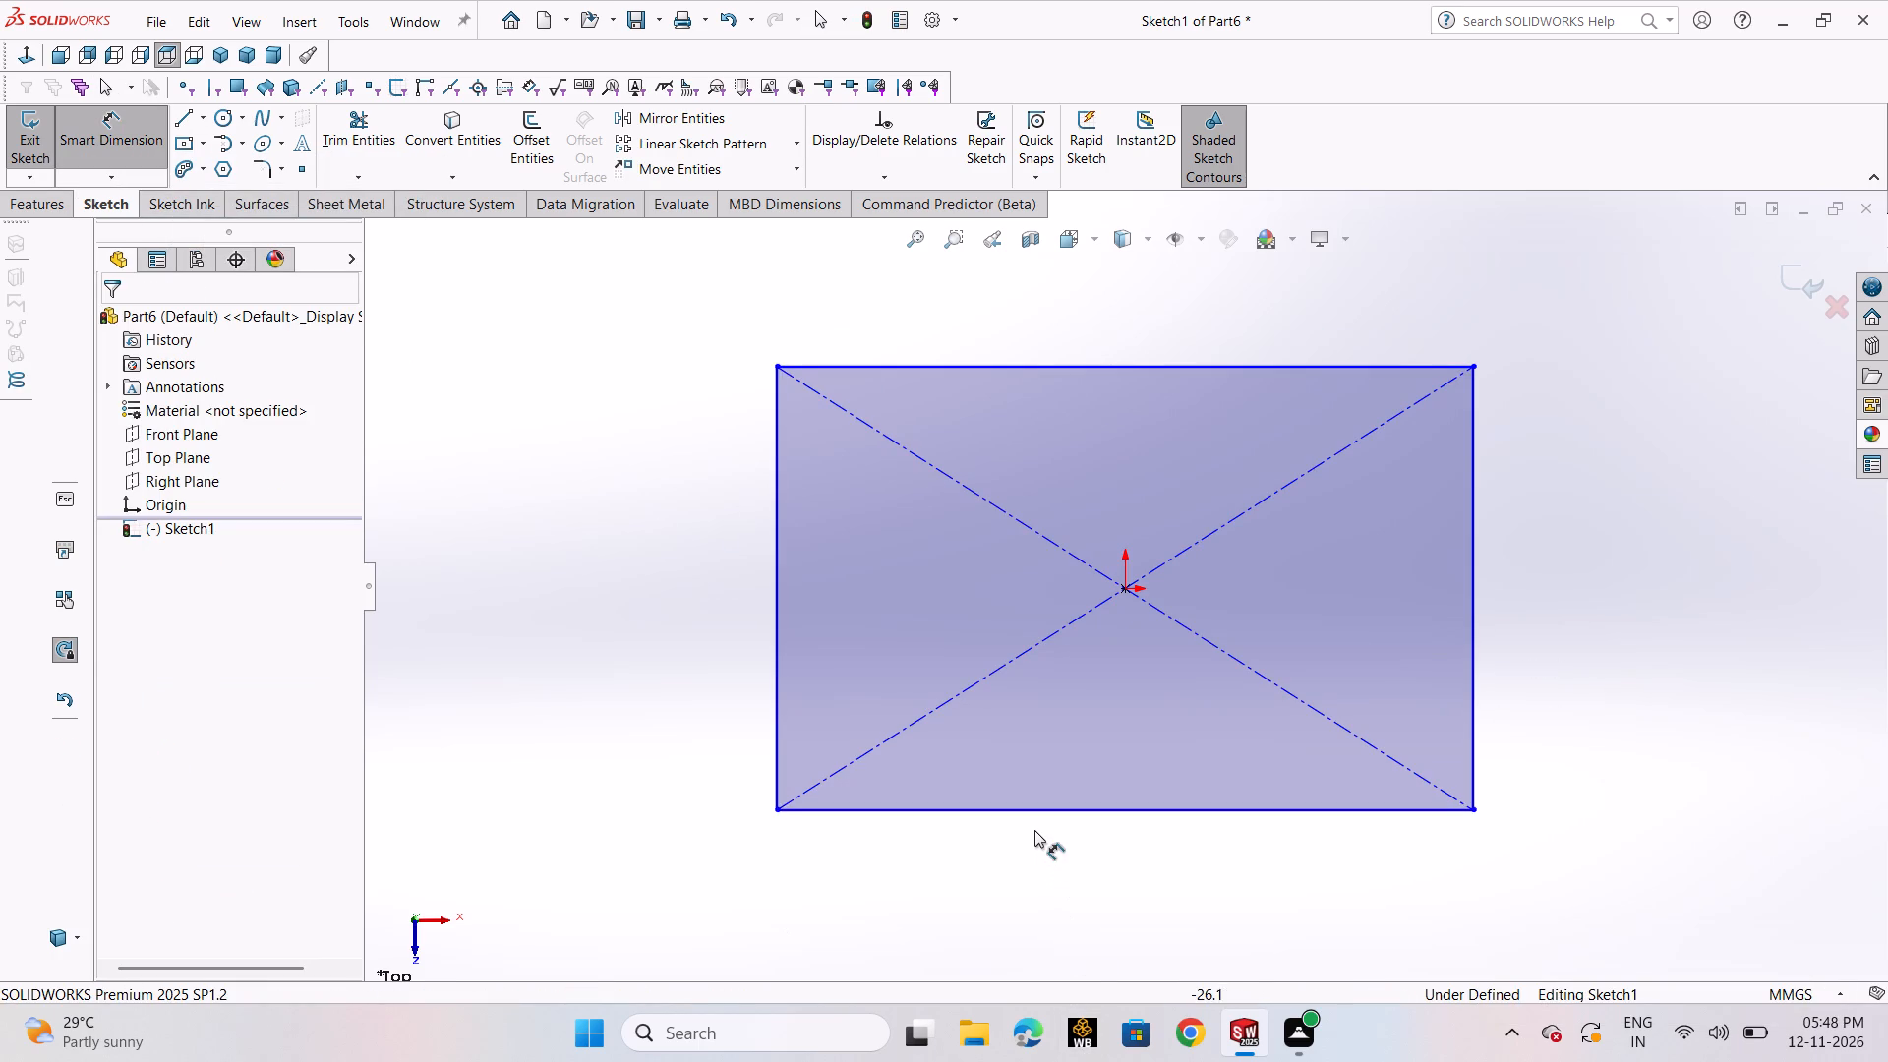
click(1034, 811)
click(1028, 899)
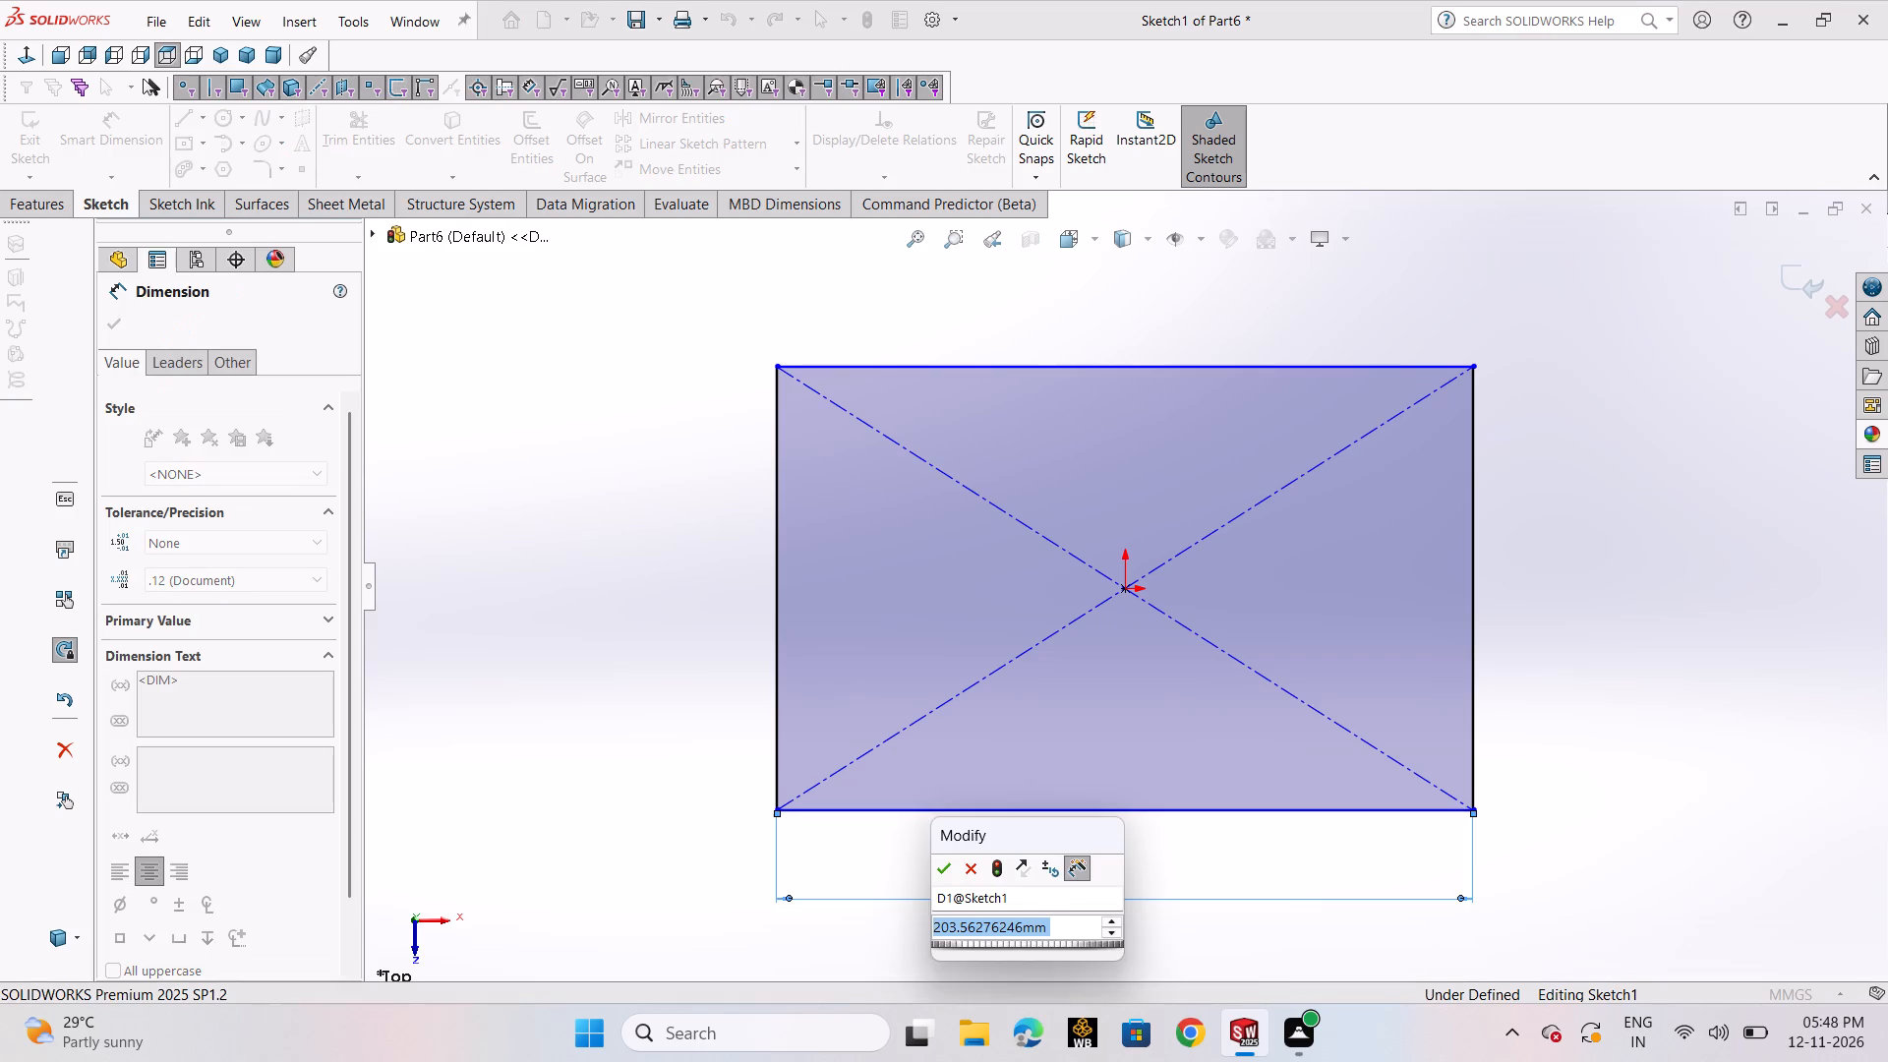
text(17)
key(0)
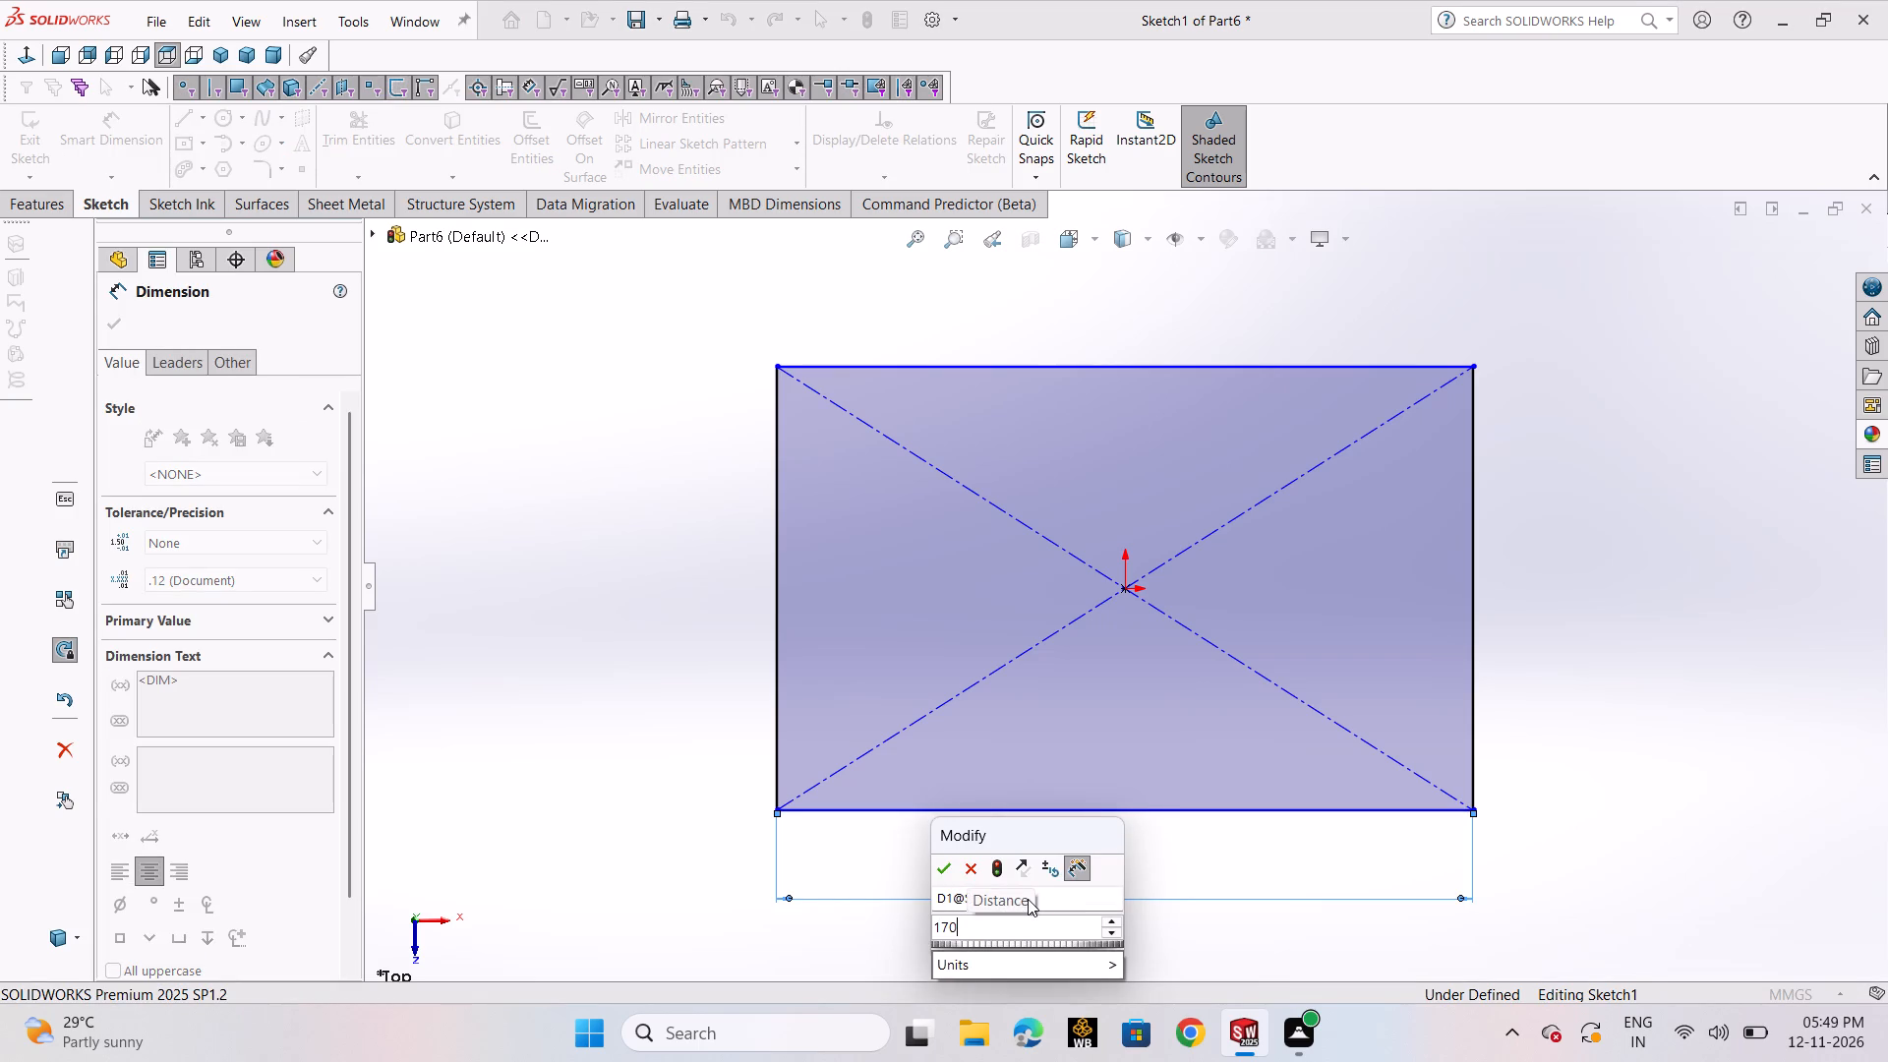
key(Return)
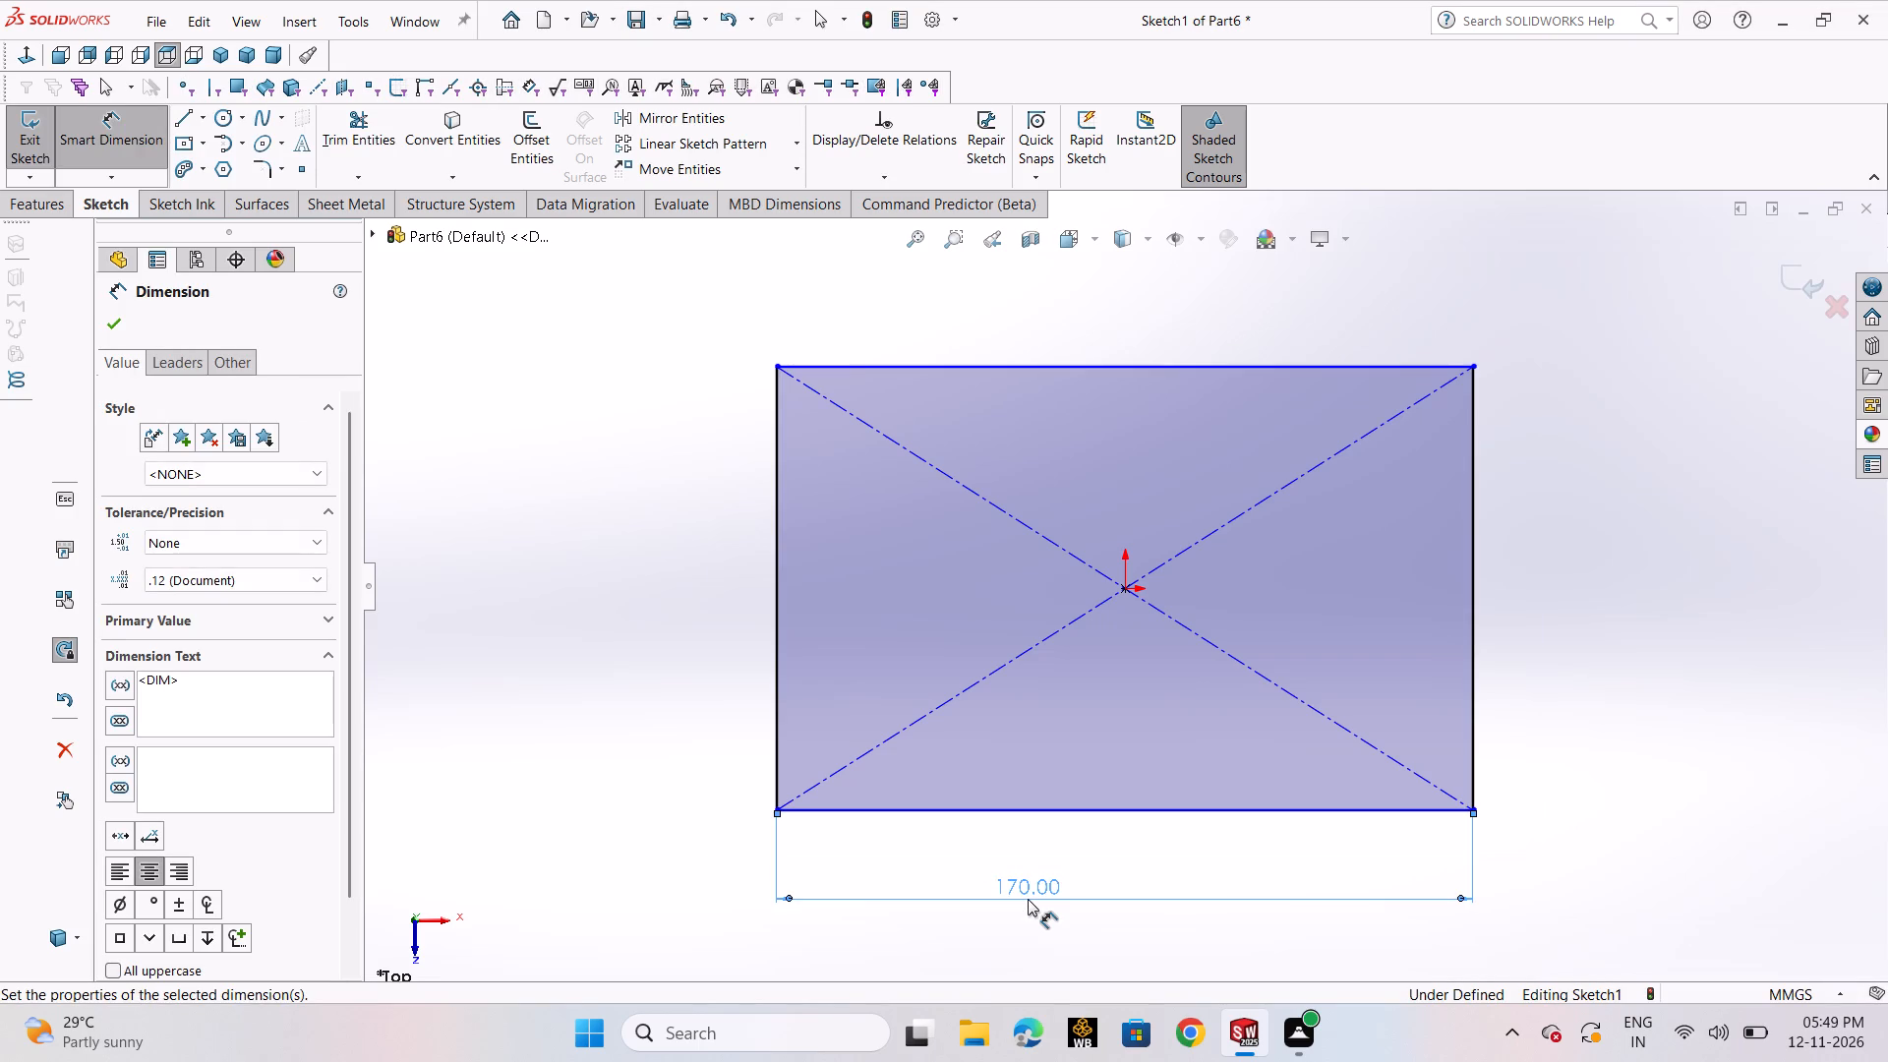
click(776, 629)
click(703, 624)
text(100)
key(Return)
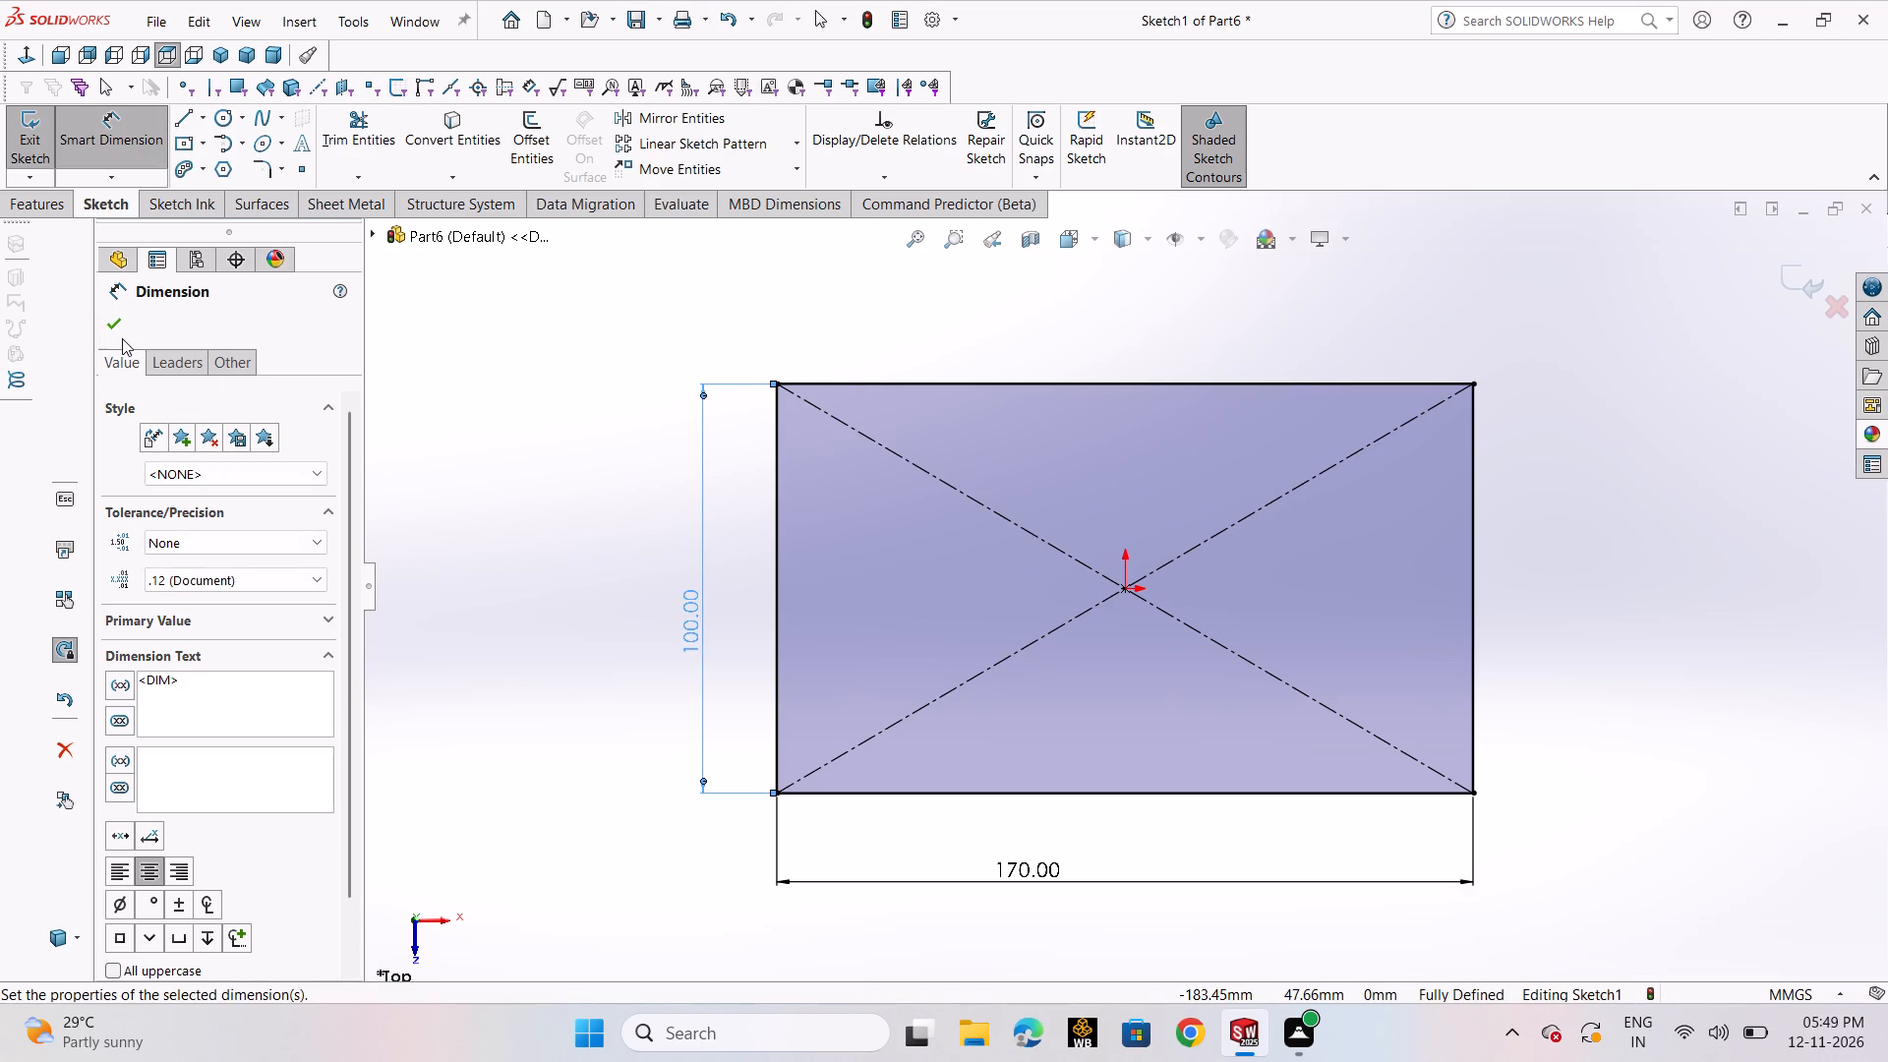
click(122, 338)
click(105, 332)
click(38, 134)
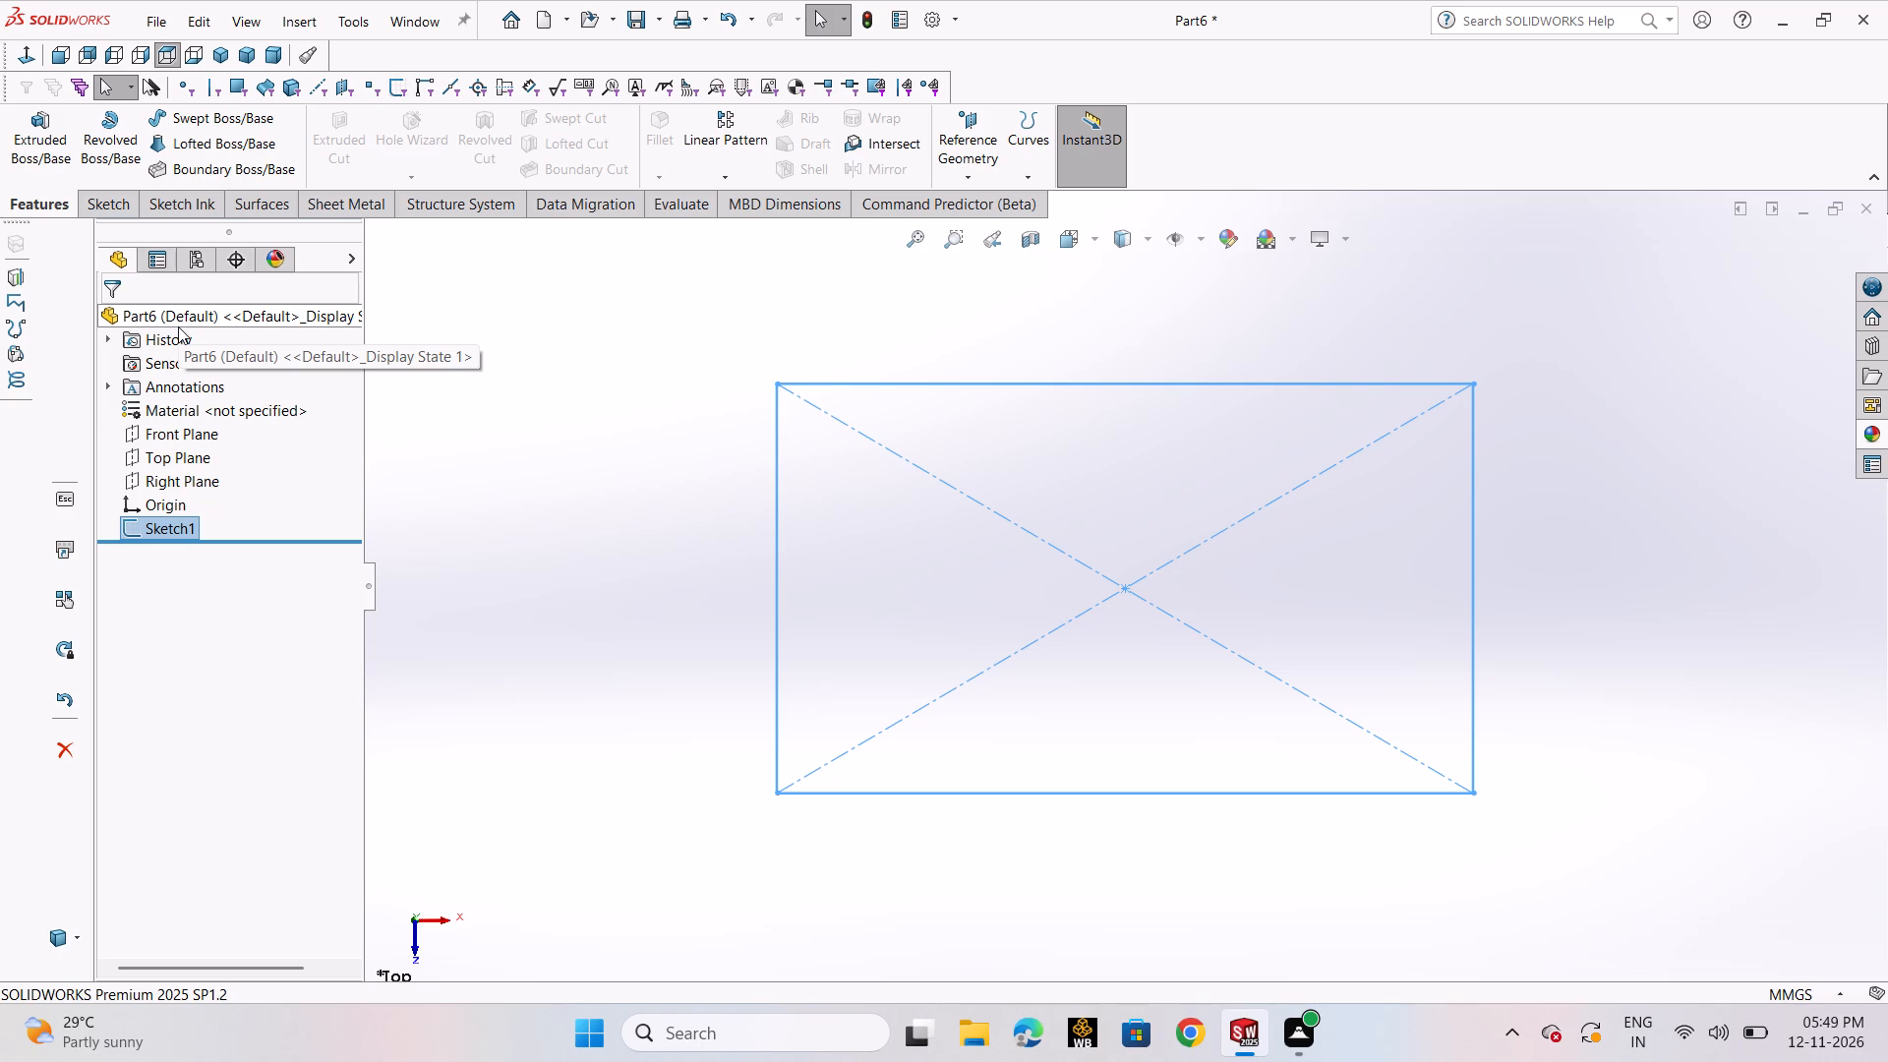
Extrude the rectangle sketch as a blind boss 20 mm deep.
click(42, 121)
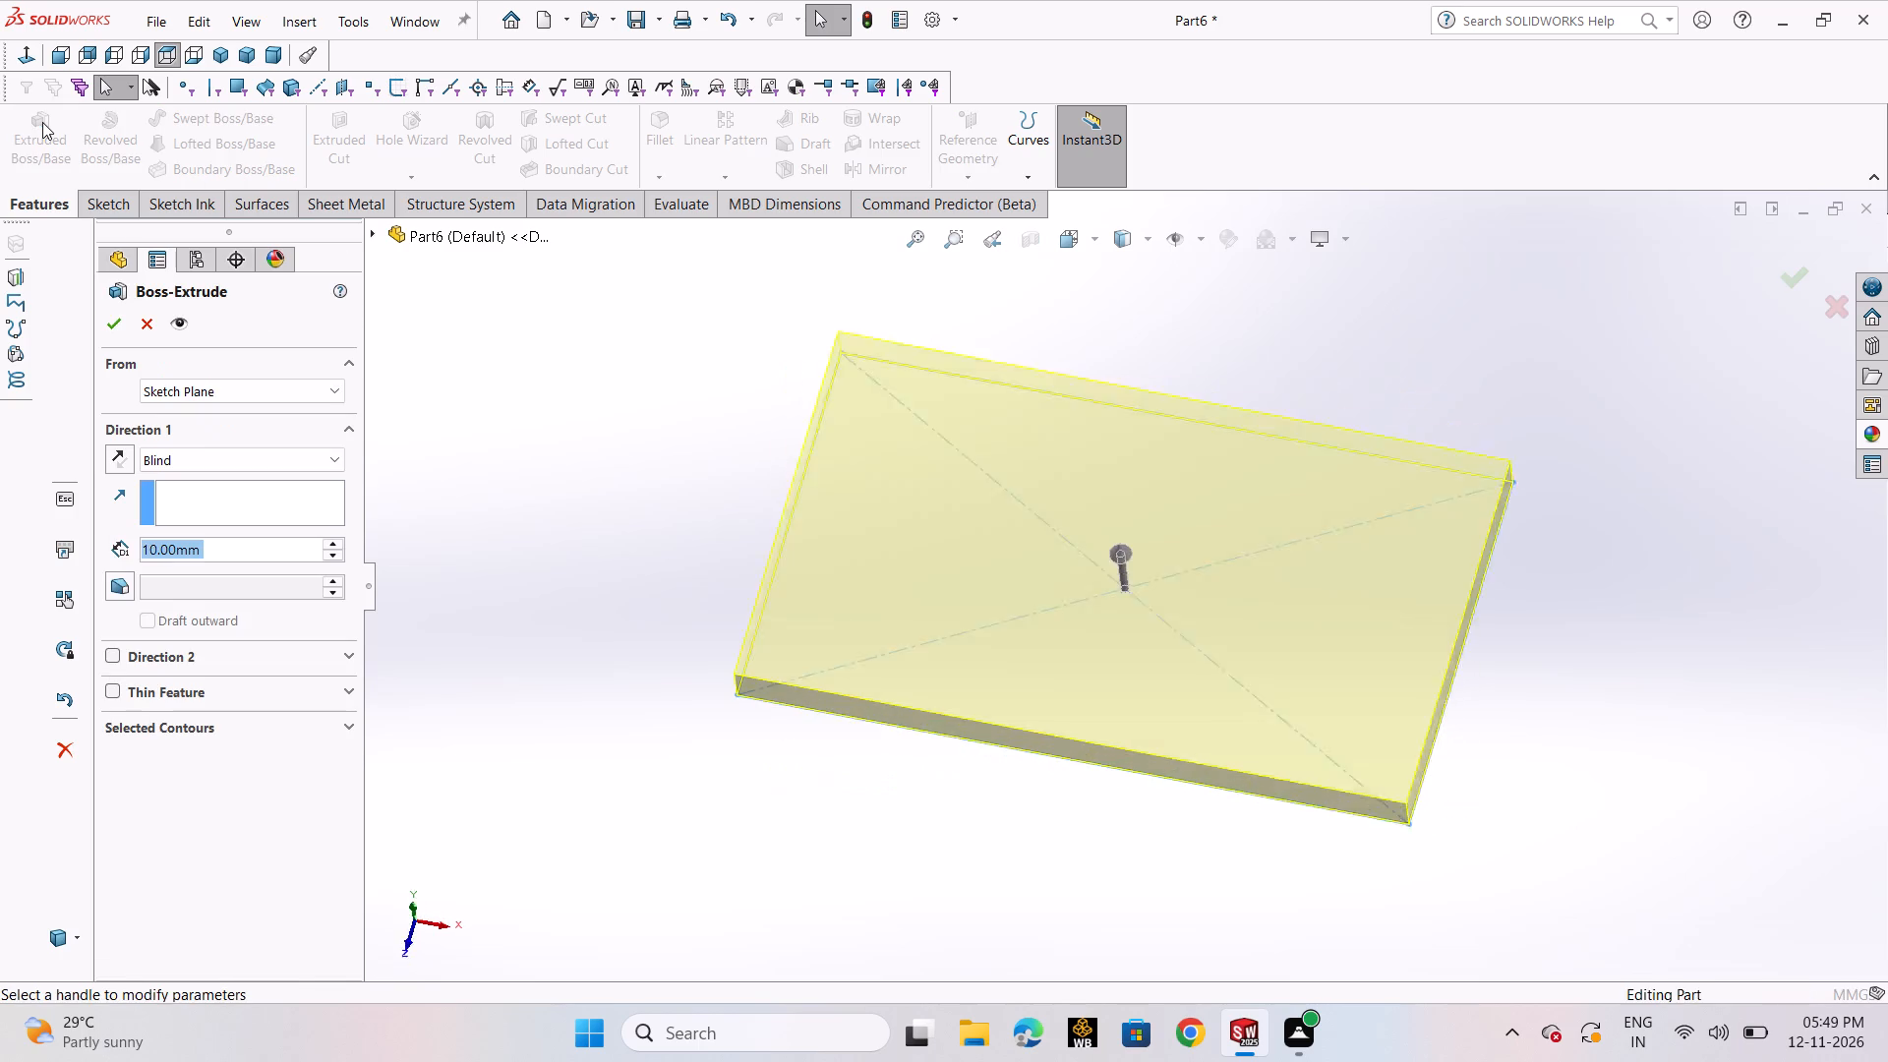
text(20)
key(Return)
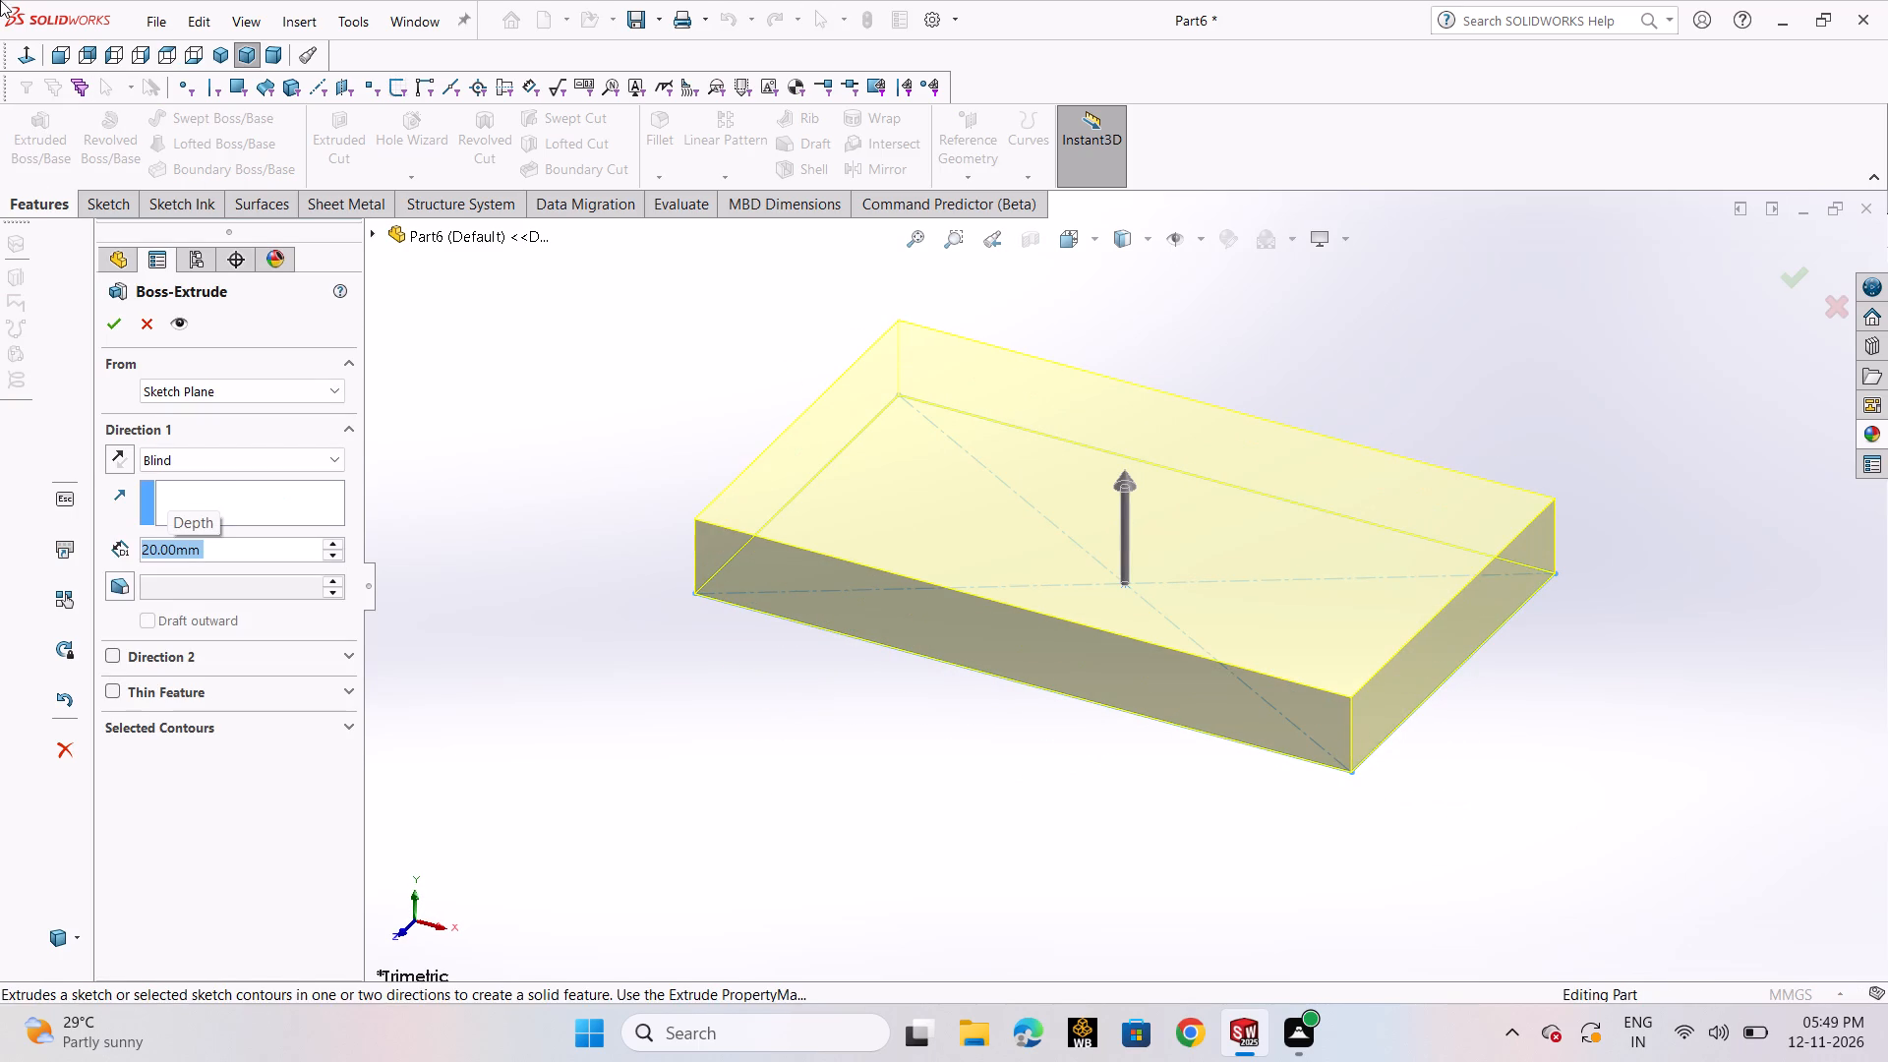
click(122, 325)
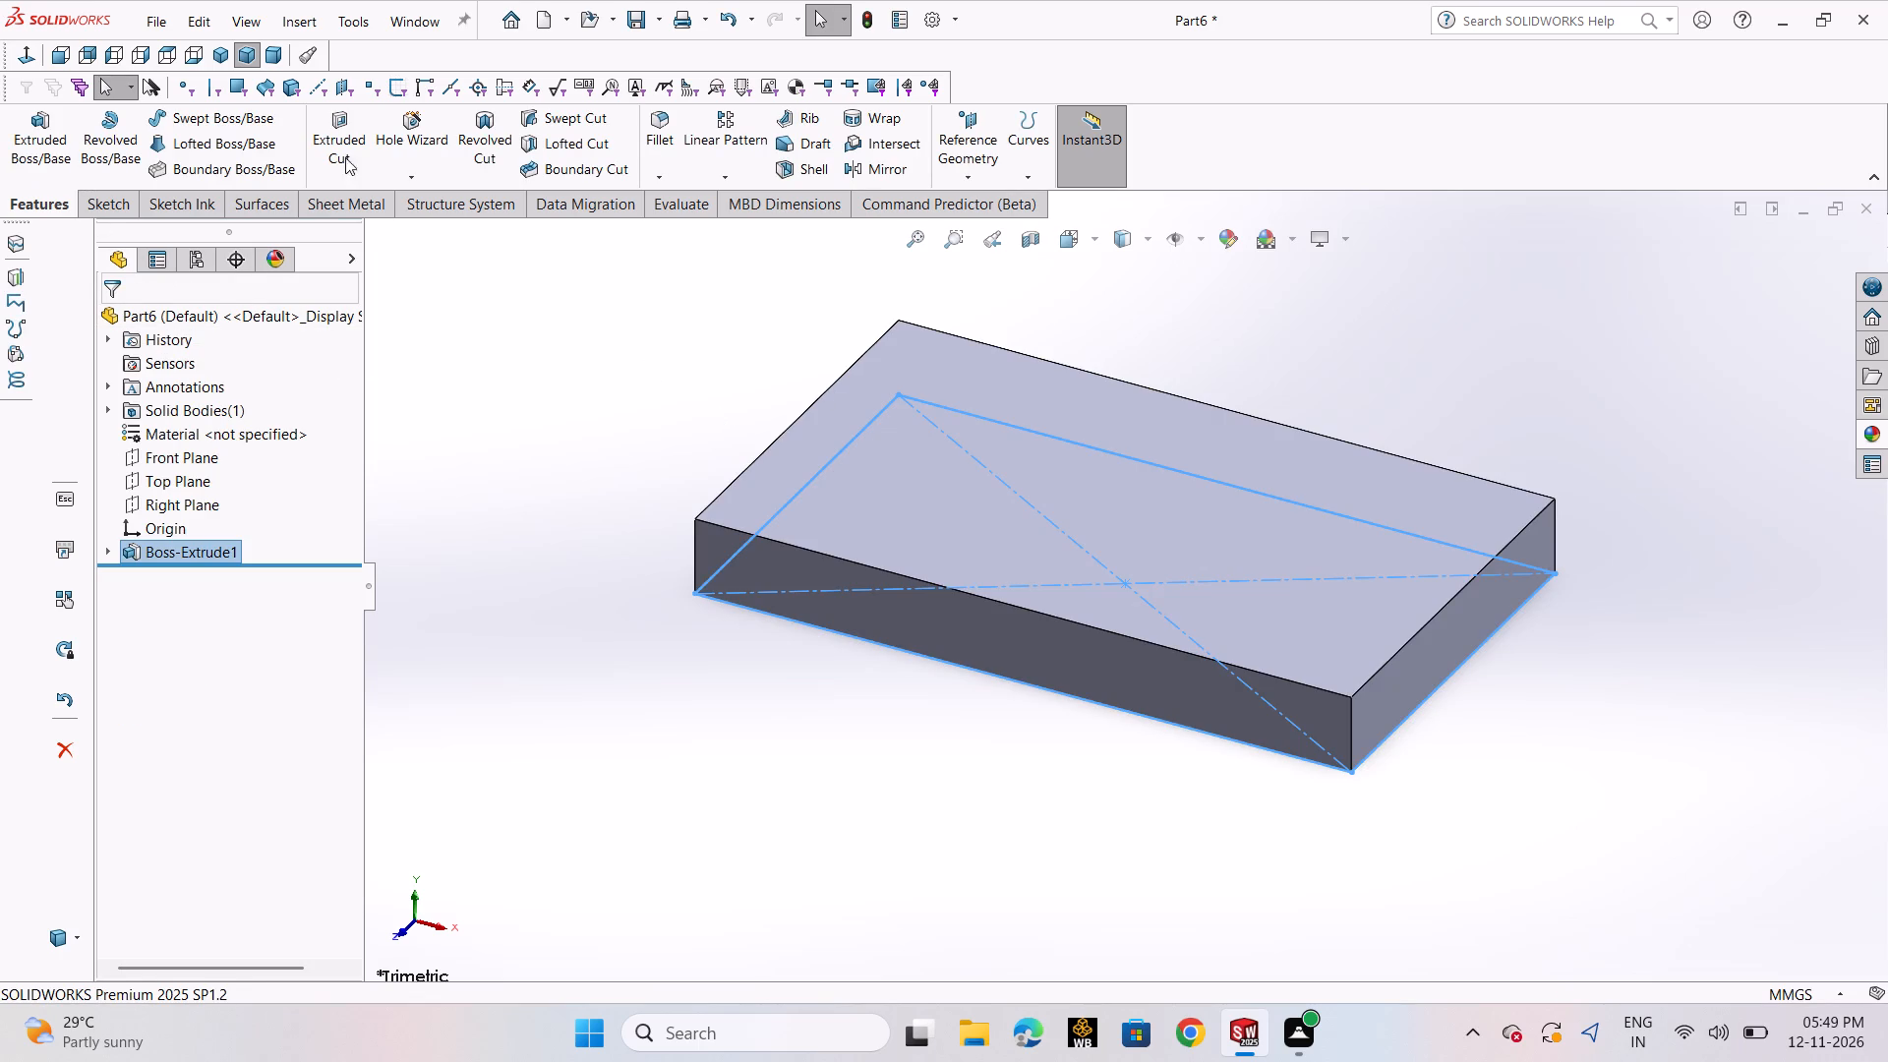
Fillet the four vertical corner edges of the base block with a 5 mm radius.
click(663, 131)
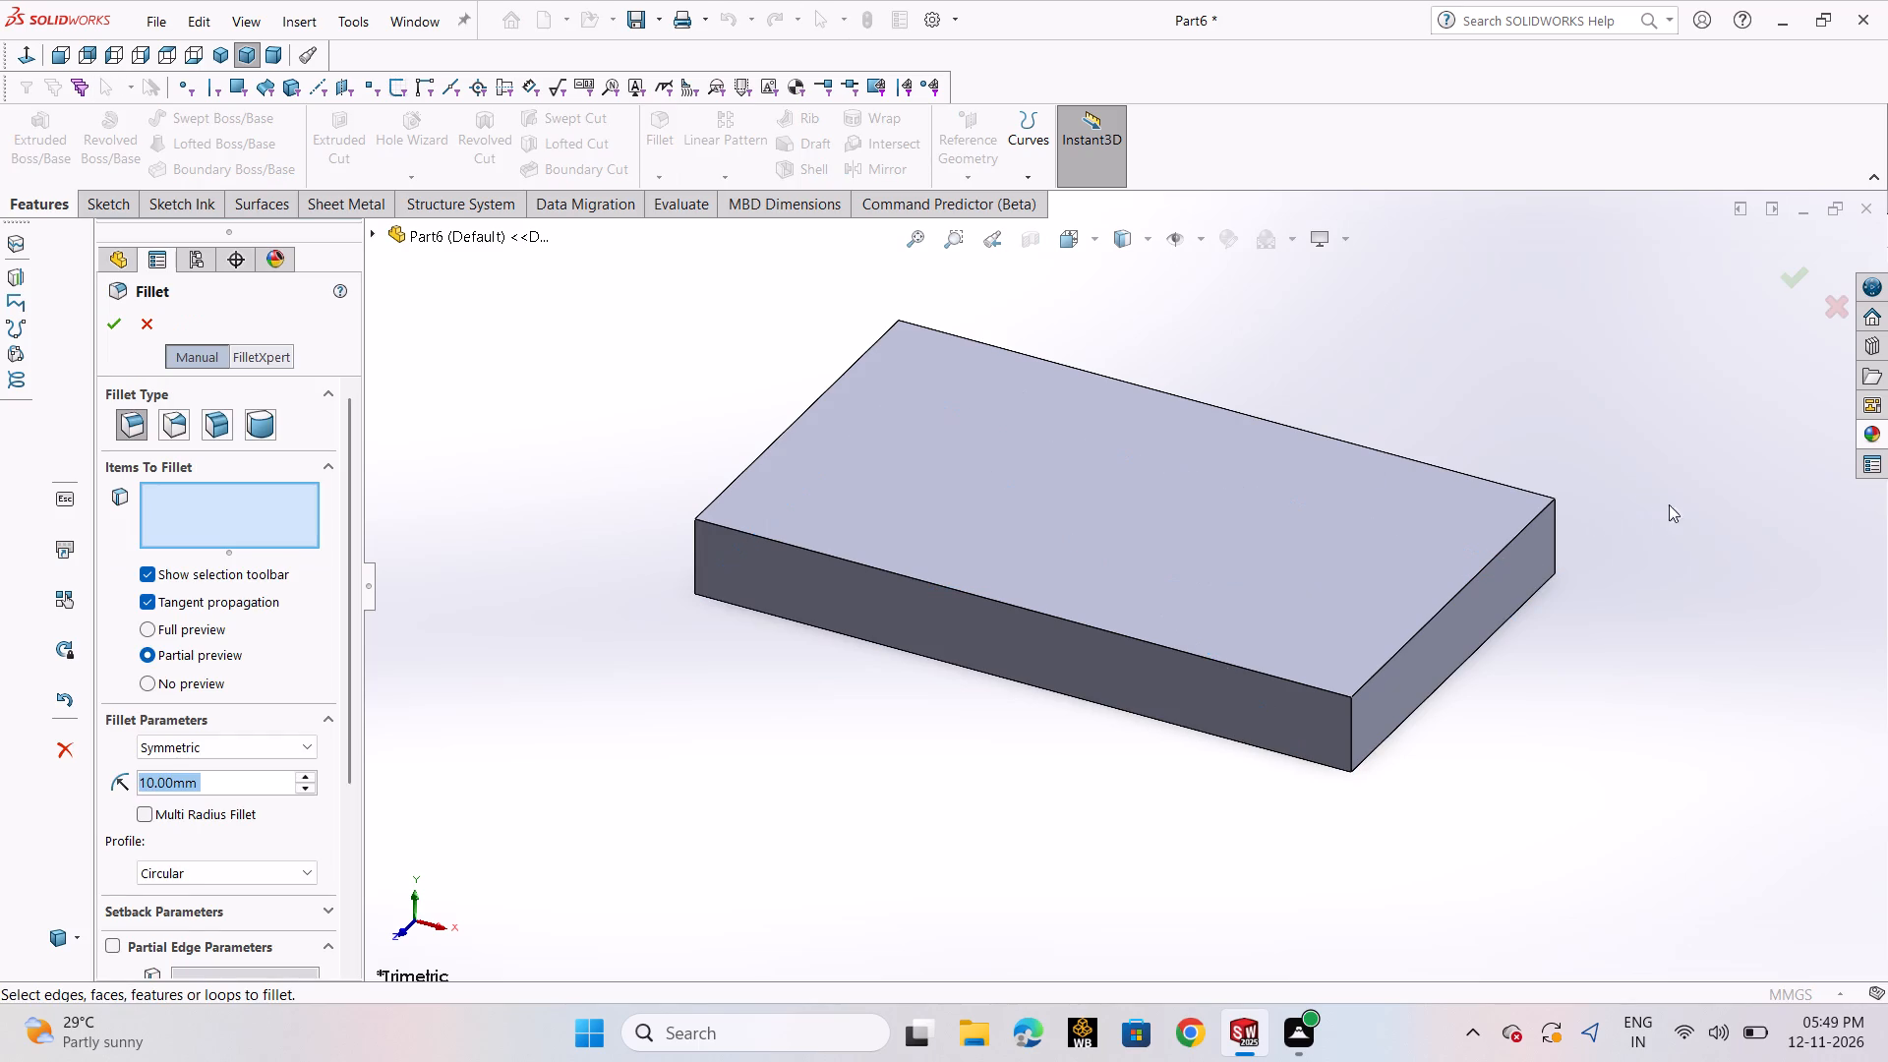
click(1554, 527)
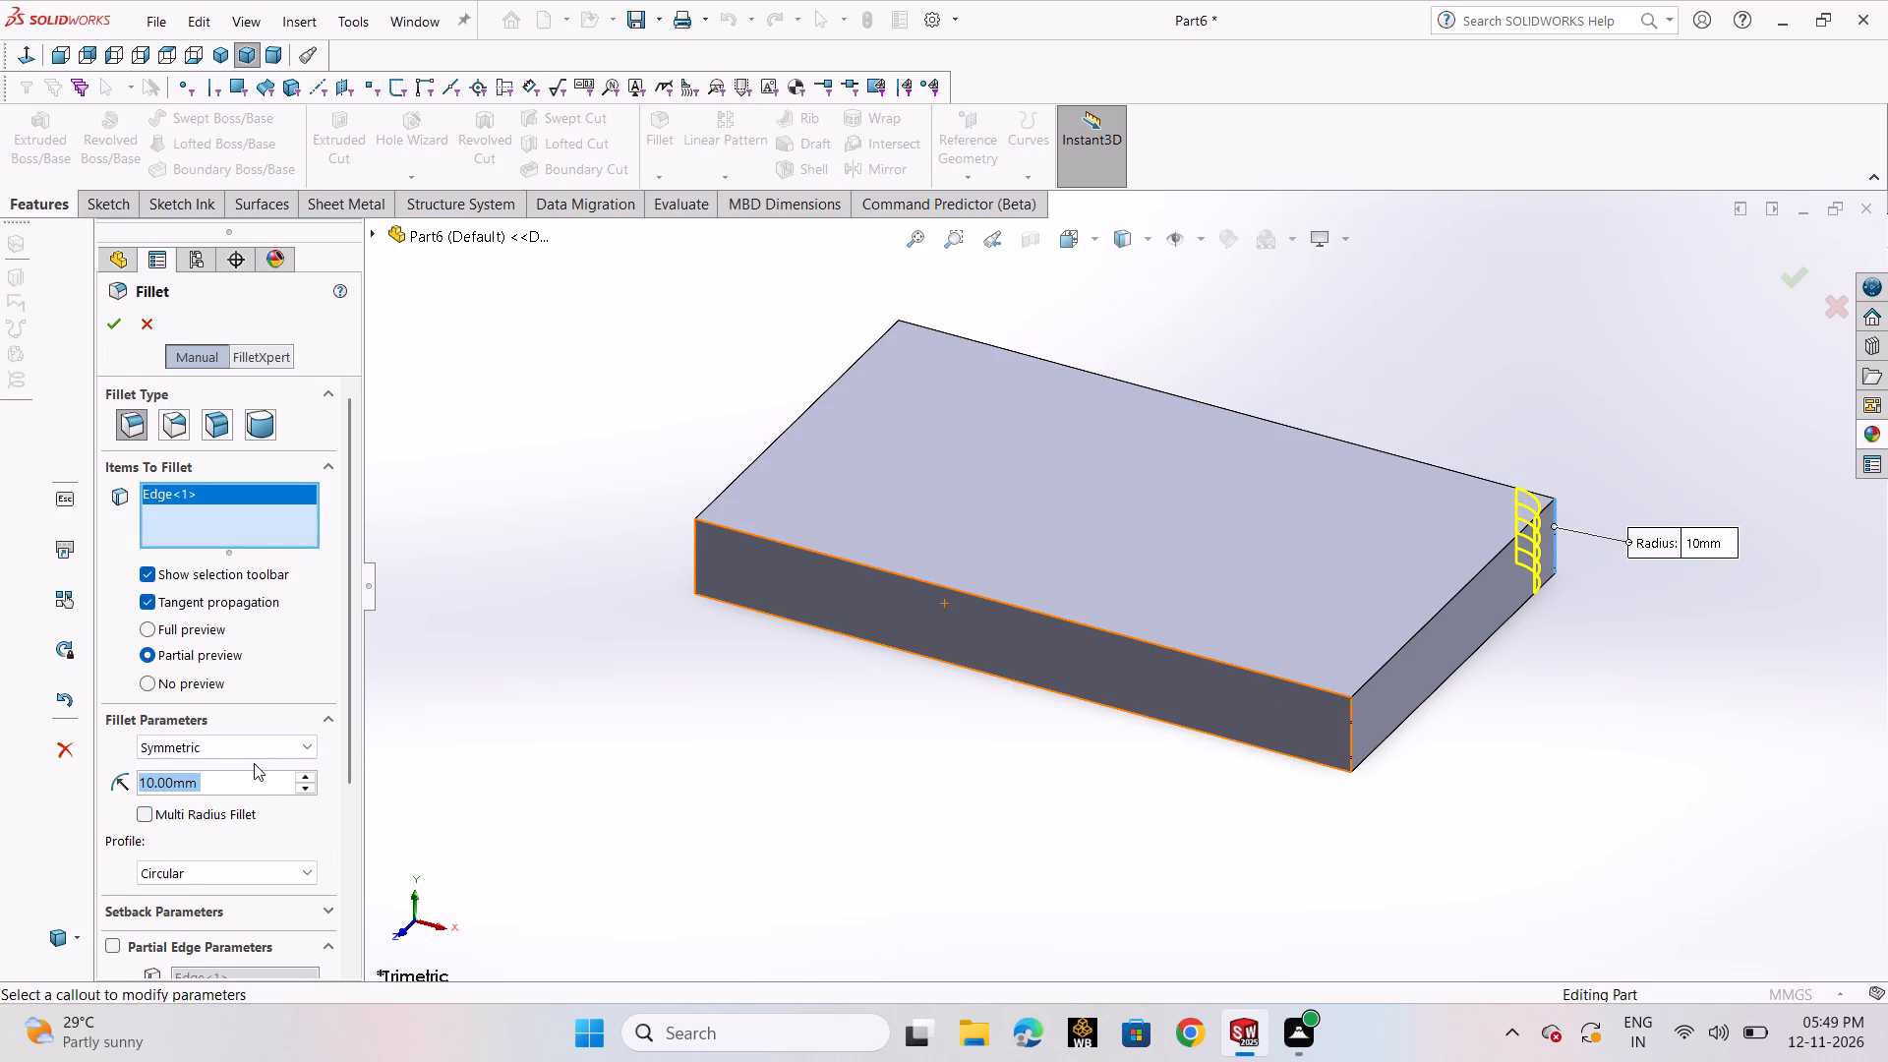
key(5)
key(Return)
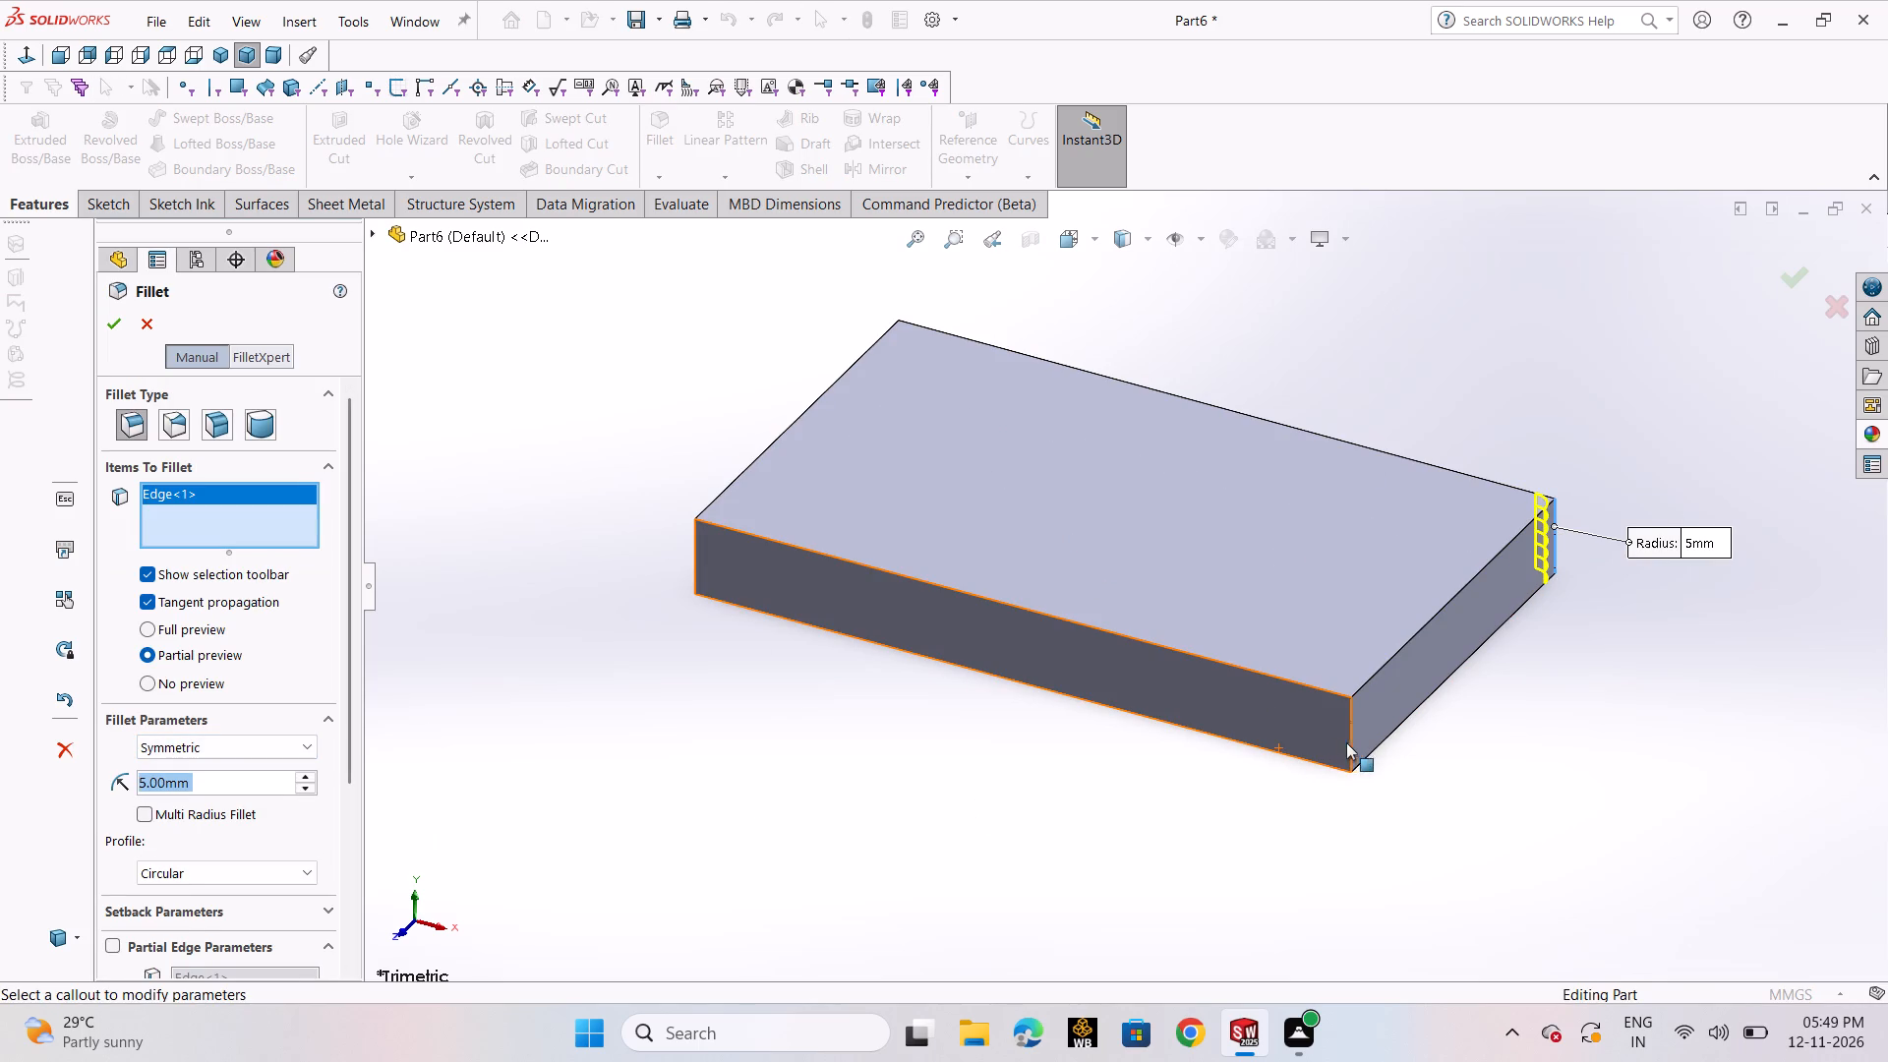
click(1350, 742)
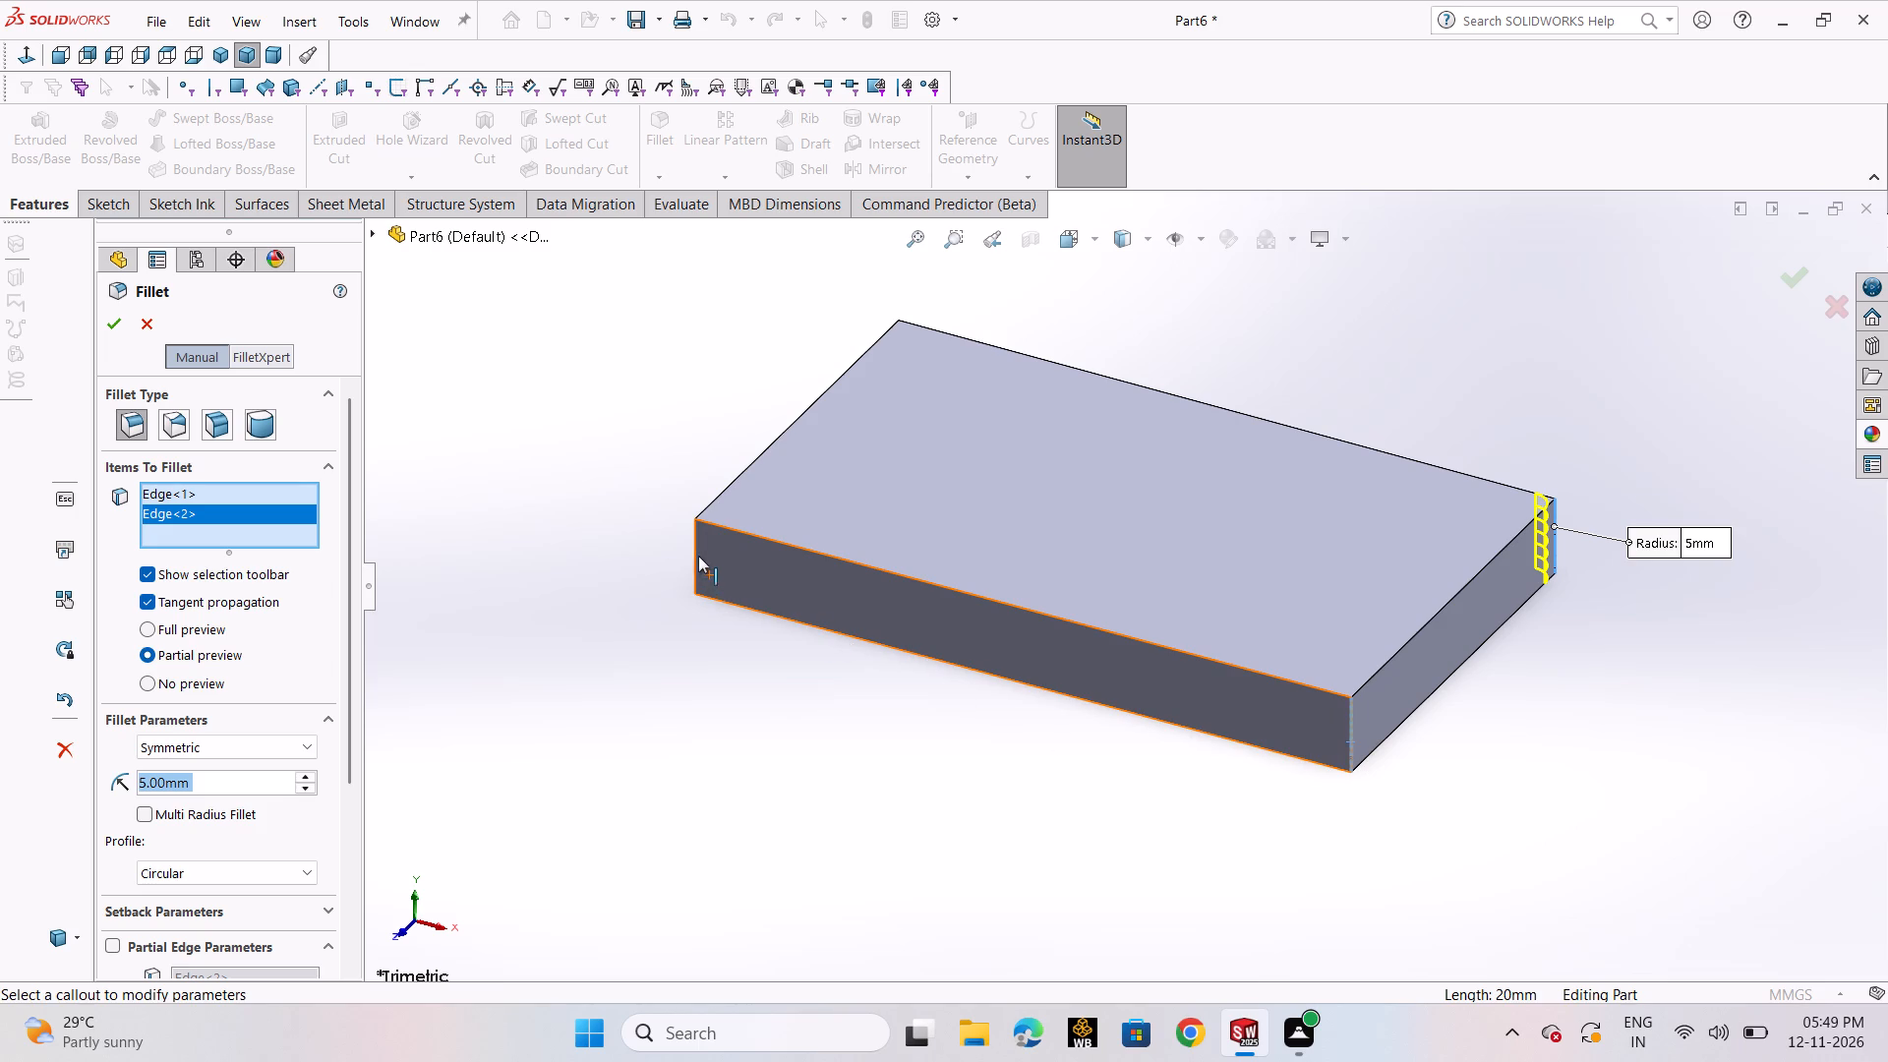
click(697, 555)
middle_drag(768, 444, 762, 691)
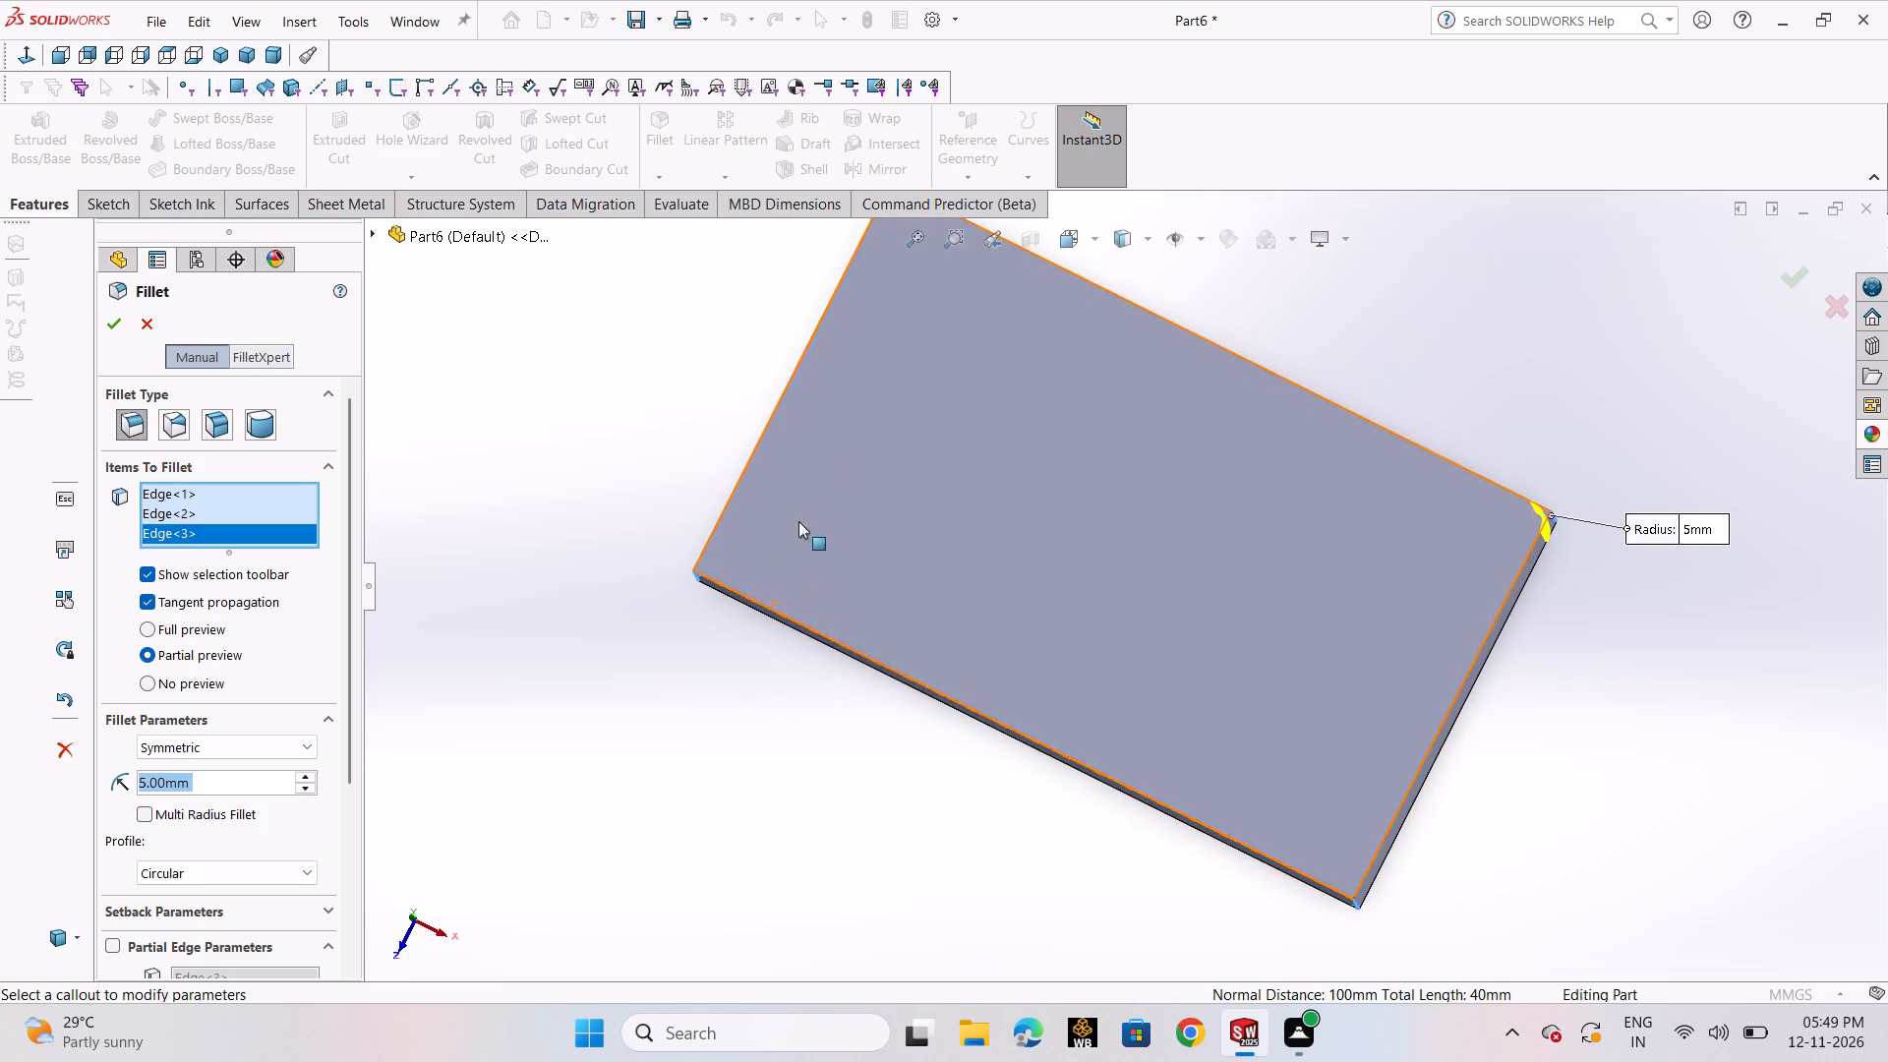
scroll(813, 456, up, 3)
scroll(956, 423, down, 5)
middle_drag(979, 397, 1000, 631)
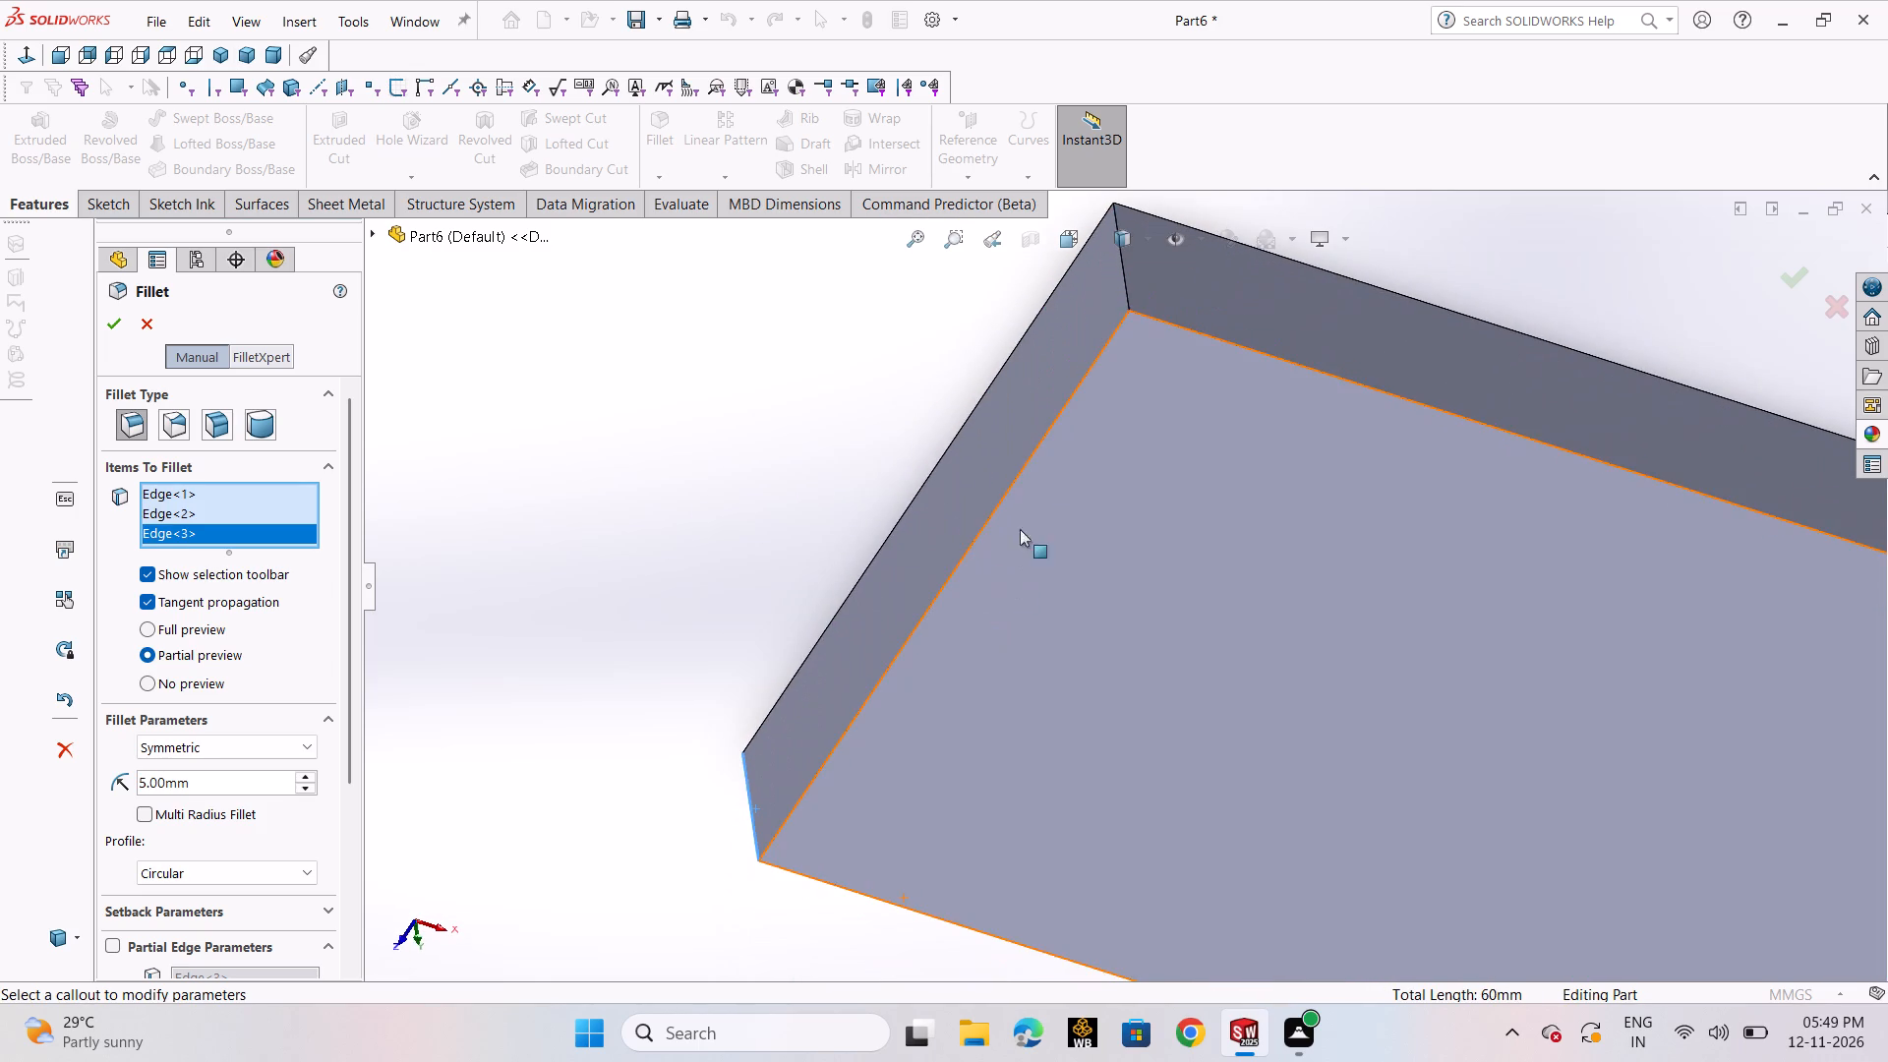
click(1122, 283)
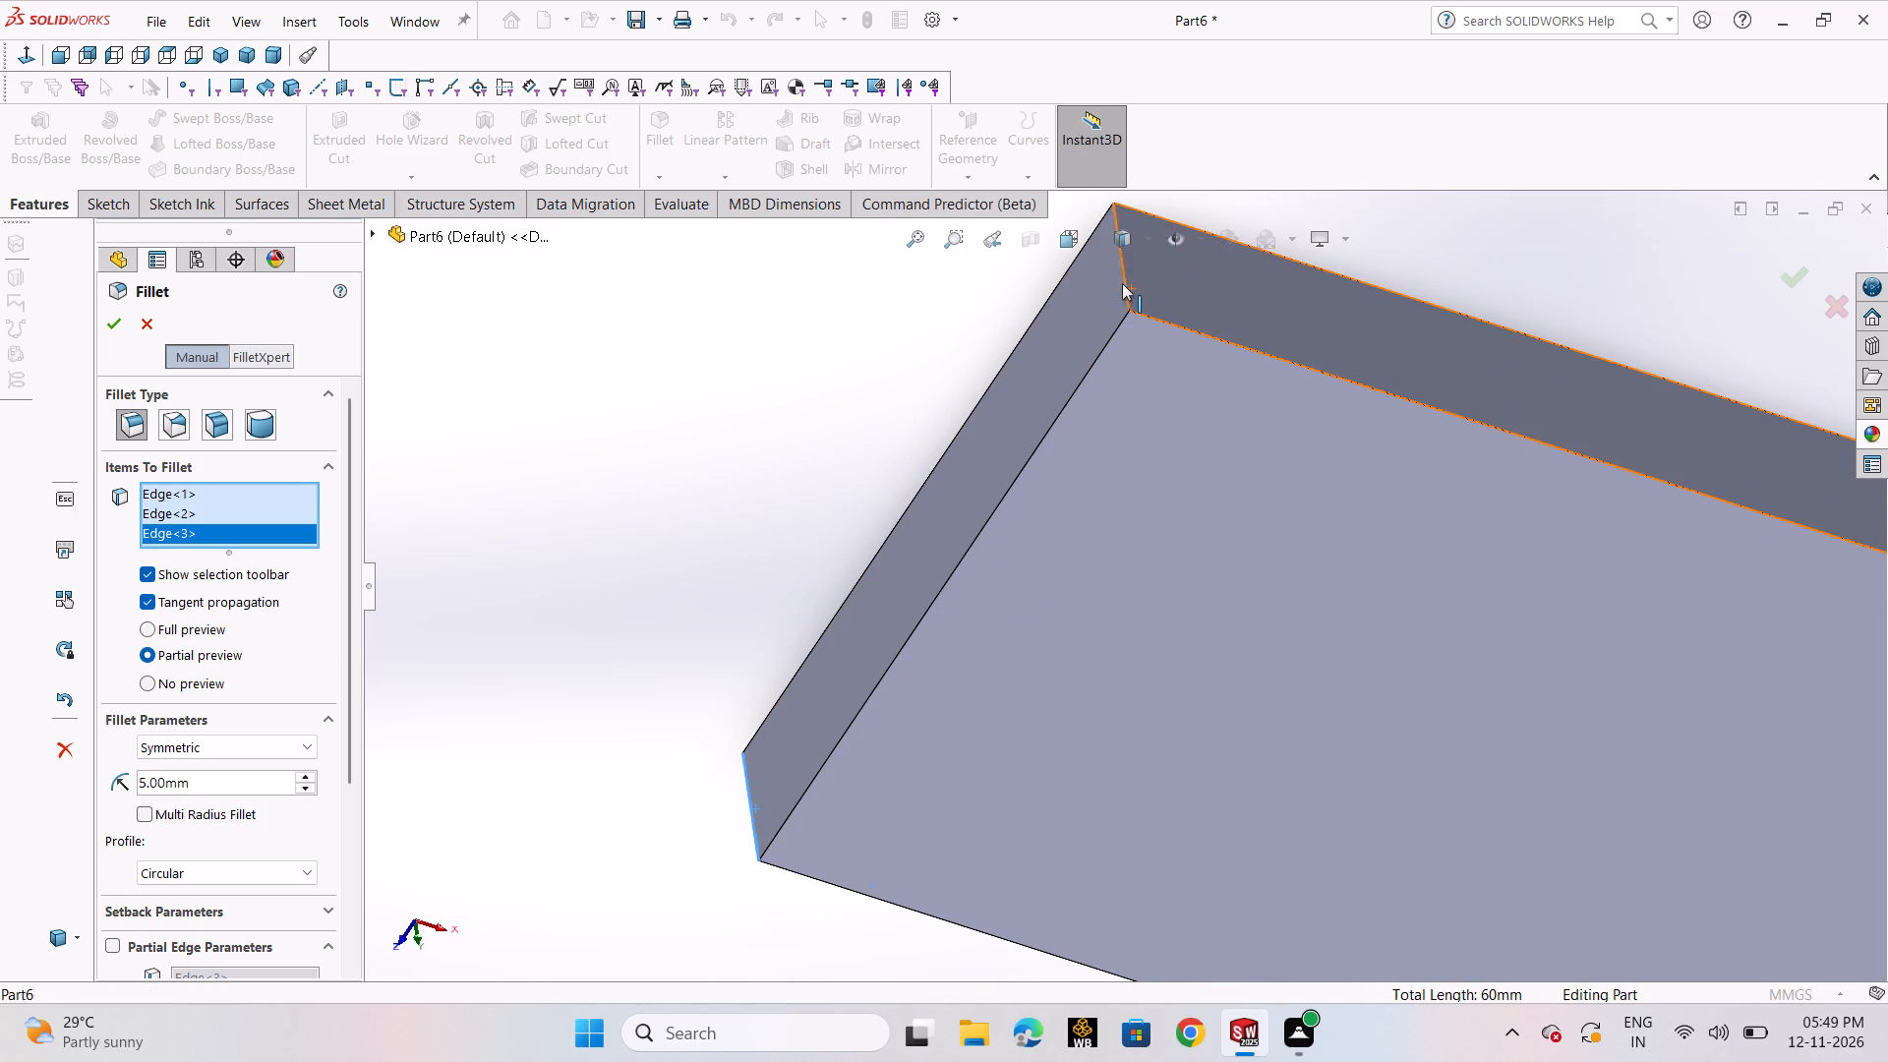
click(119, 325)
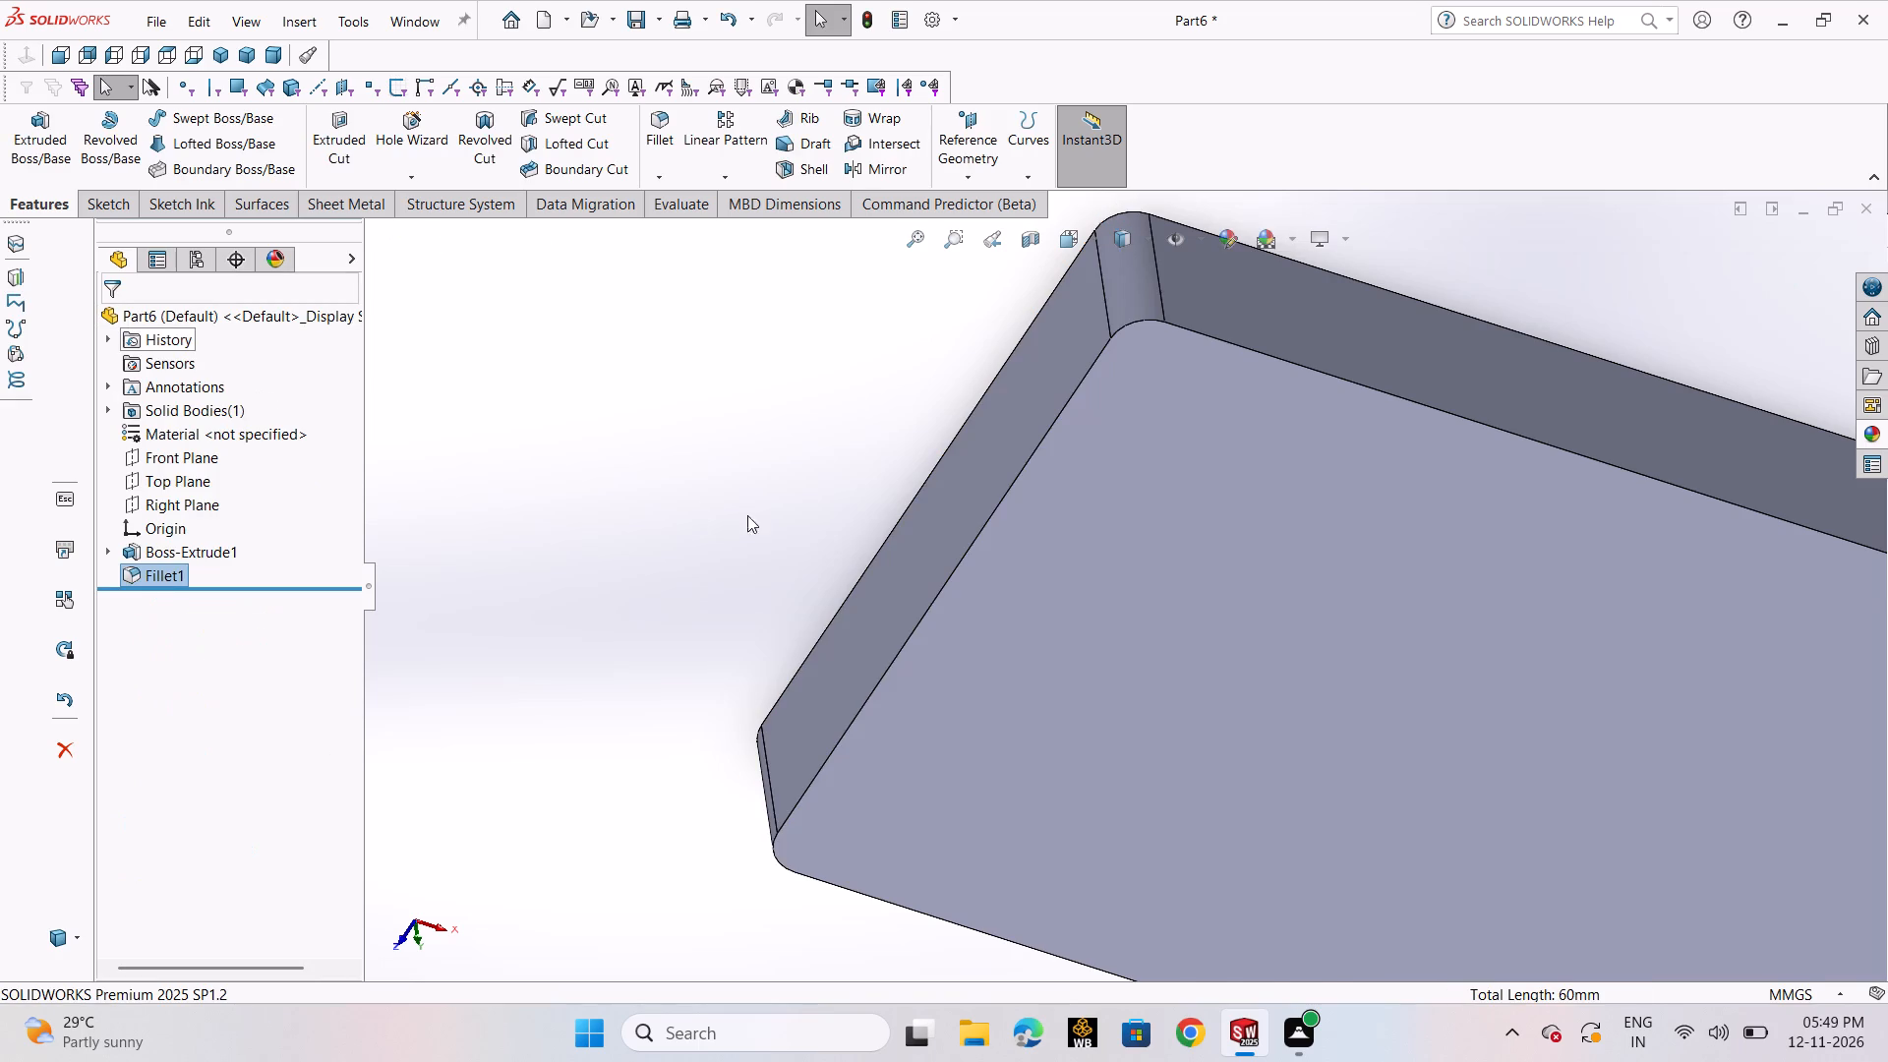
On the block's top face, sketch a center rectangle about 133 mm wide, centred on the origin.
scroll(792, 518, up, 1)
key(ctrl+7)
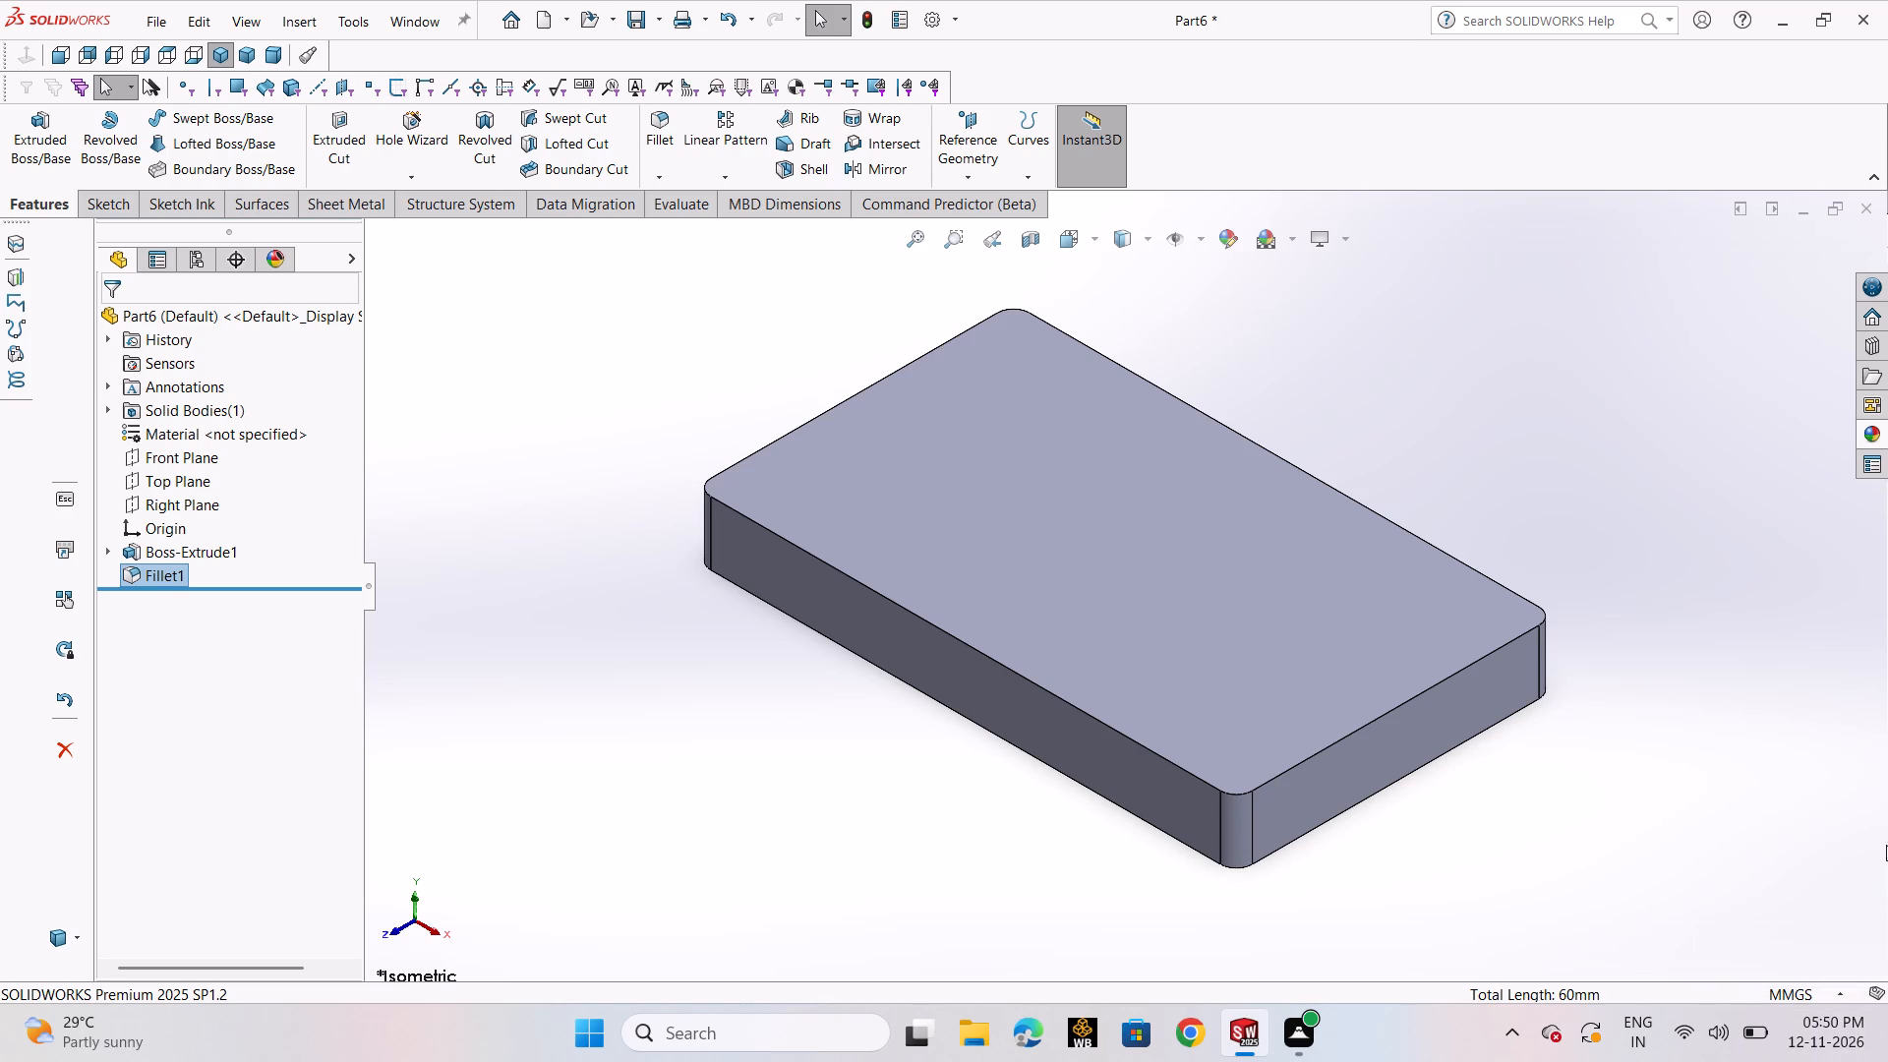
click(1292, 596)
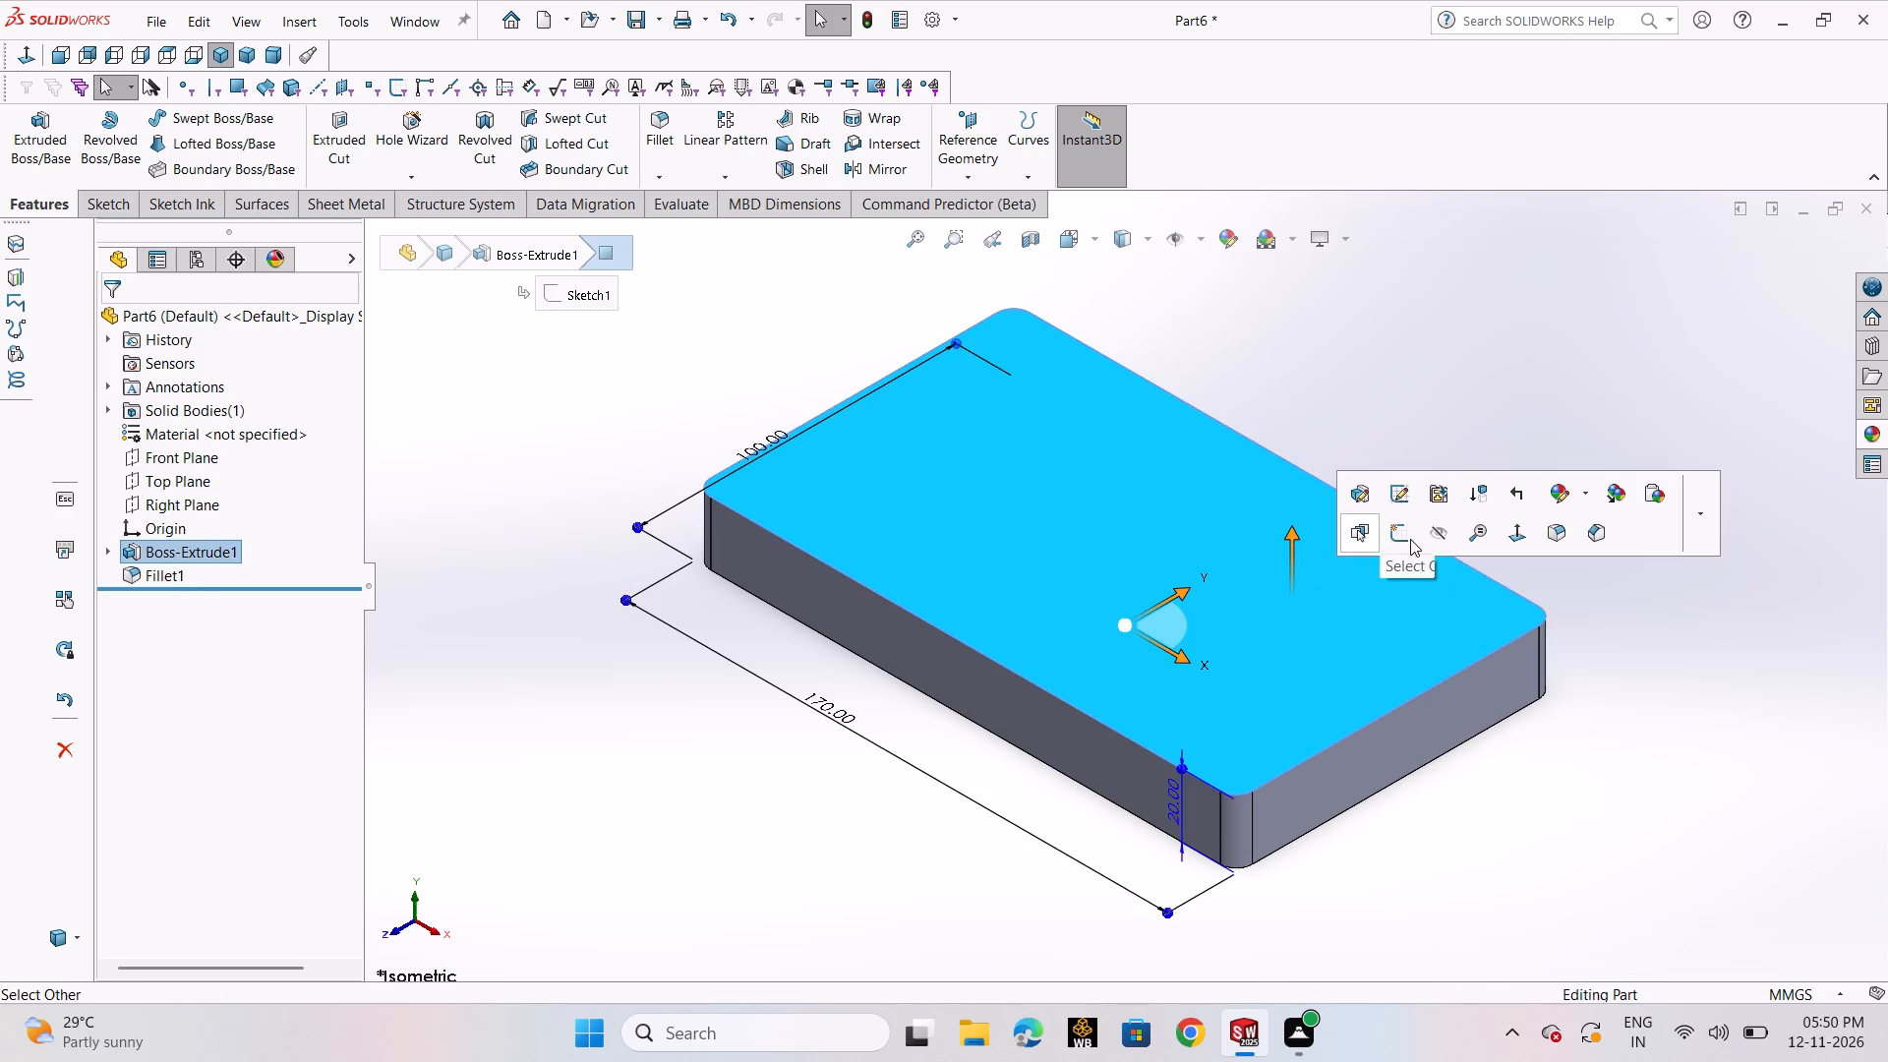
click(1410, 539)
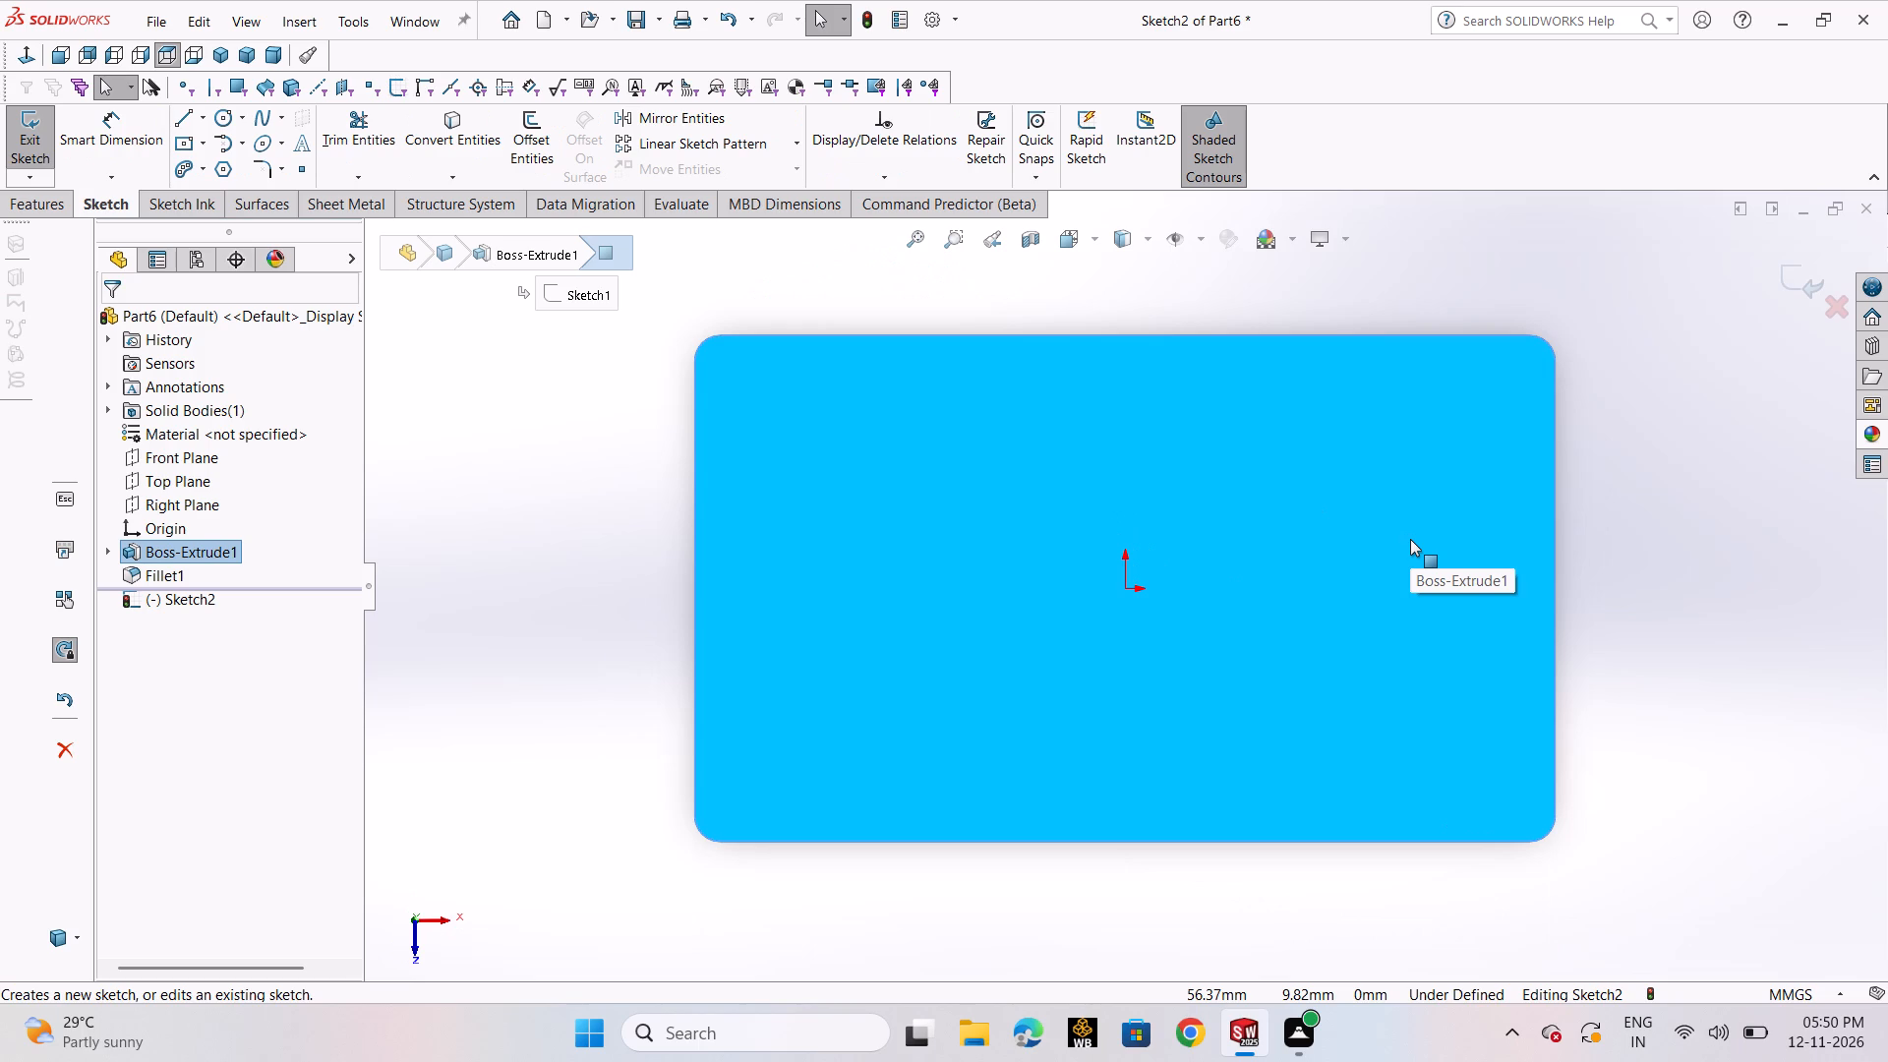
click(185, 144)
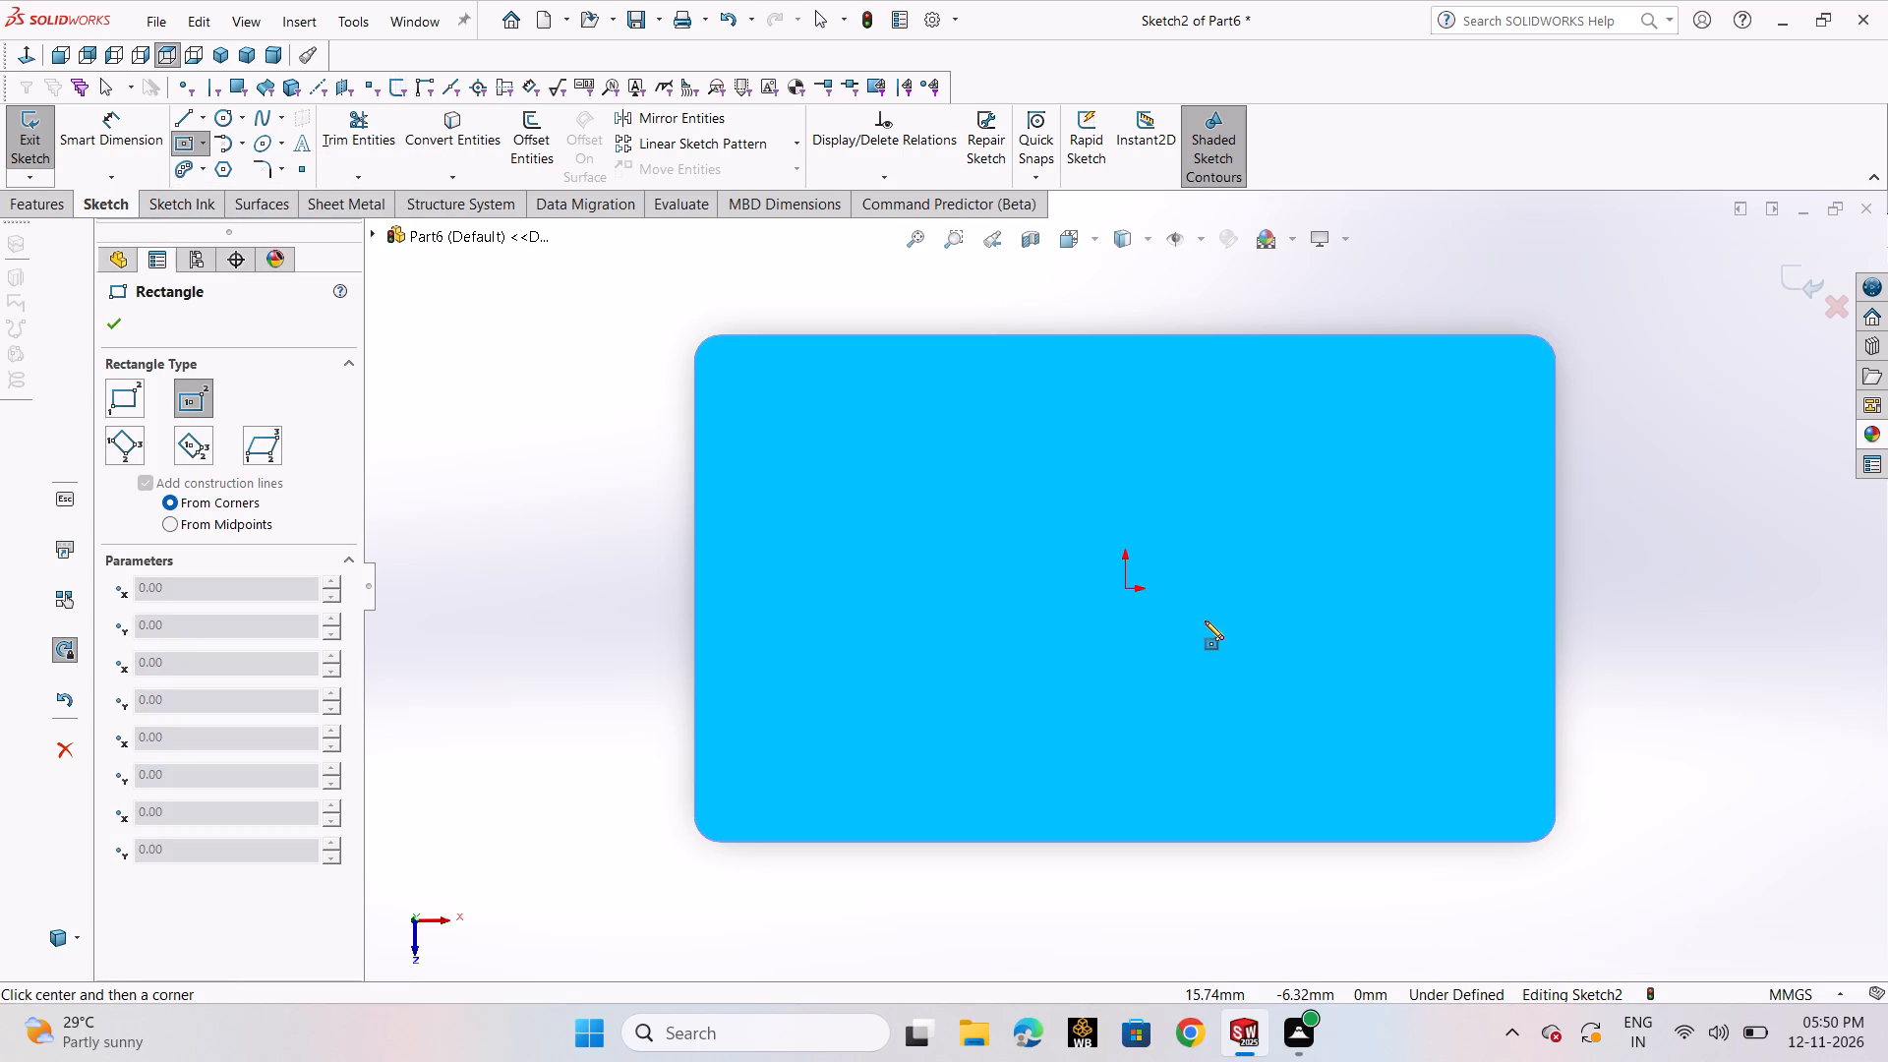
click(1121, 585)
click(1462, 686)
right_click(1462, 686)
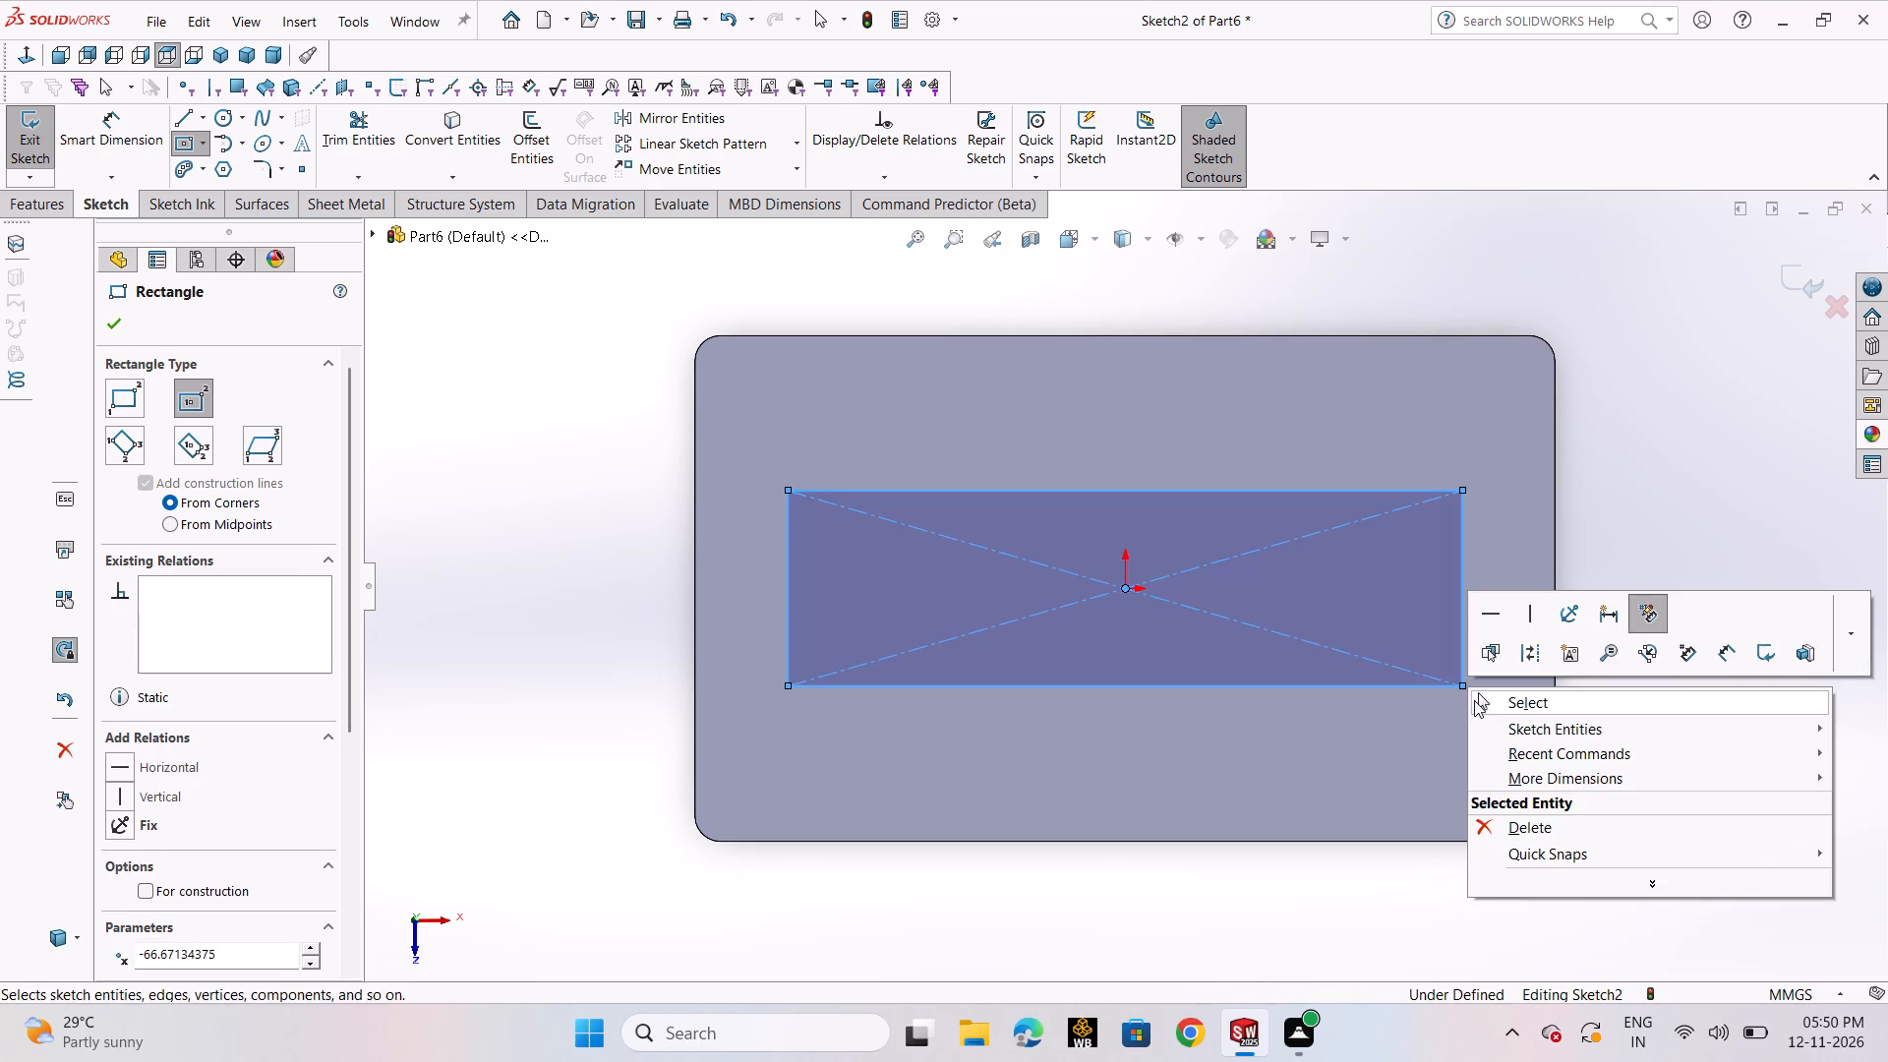
click(1476, 702)
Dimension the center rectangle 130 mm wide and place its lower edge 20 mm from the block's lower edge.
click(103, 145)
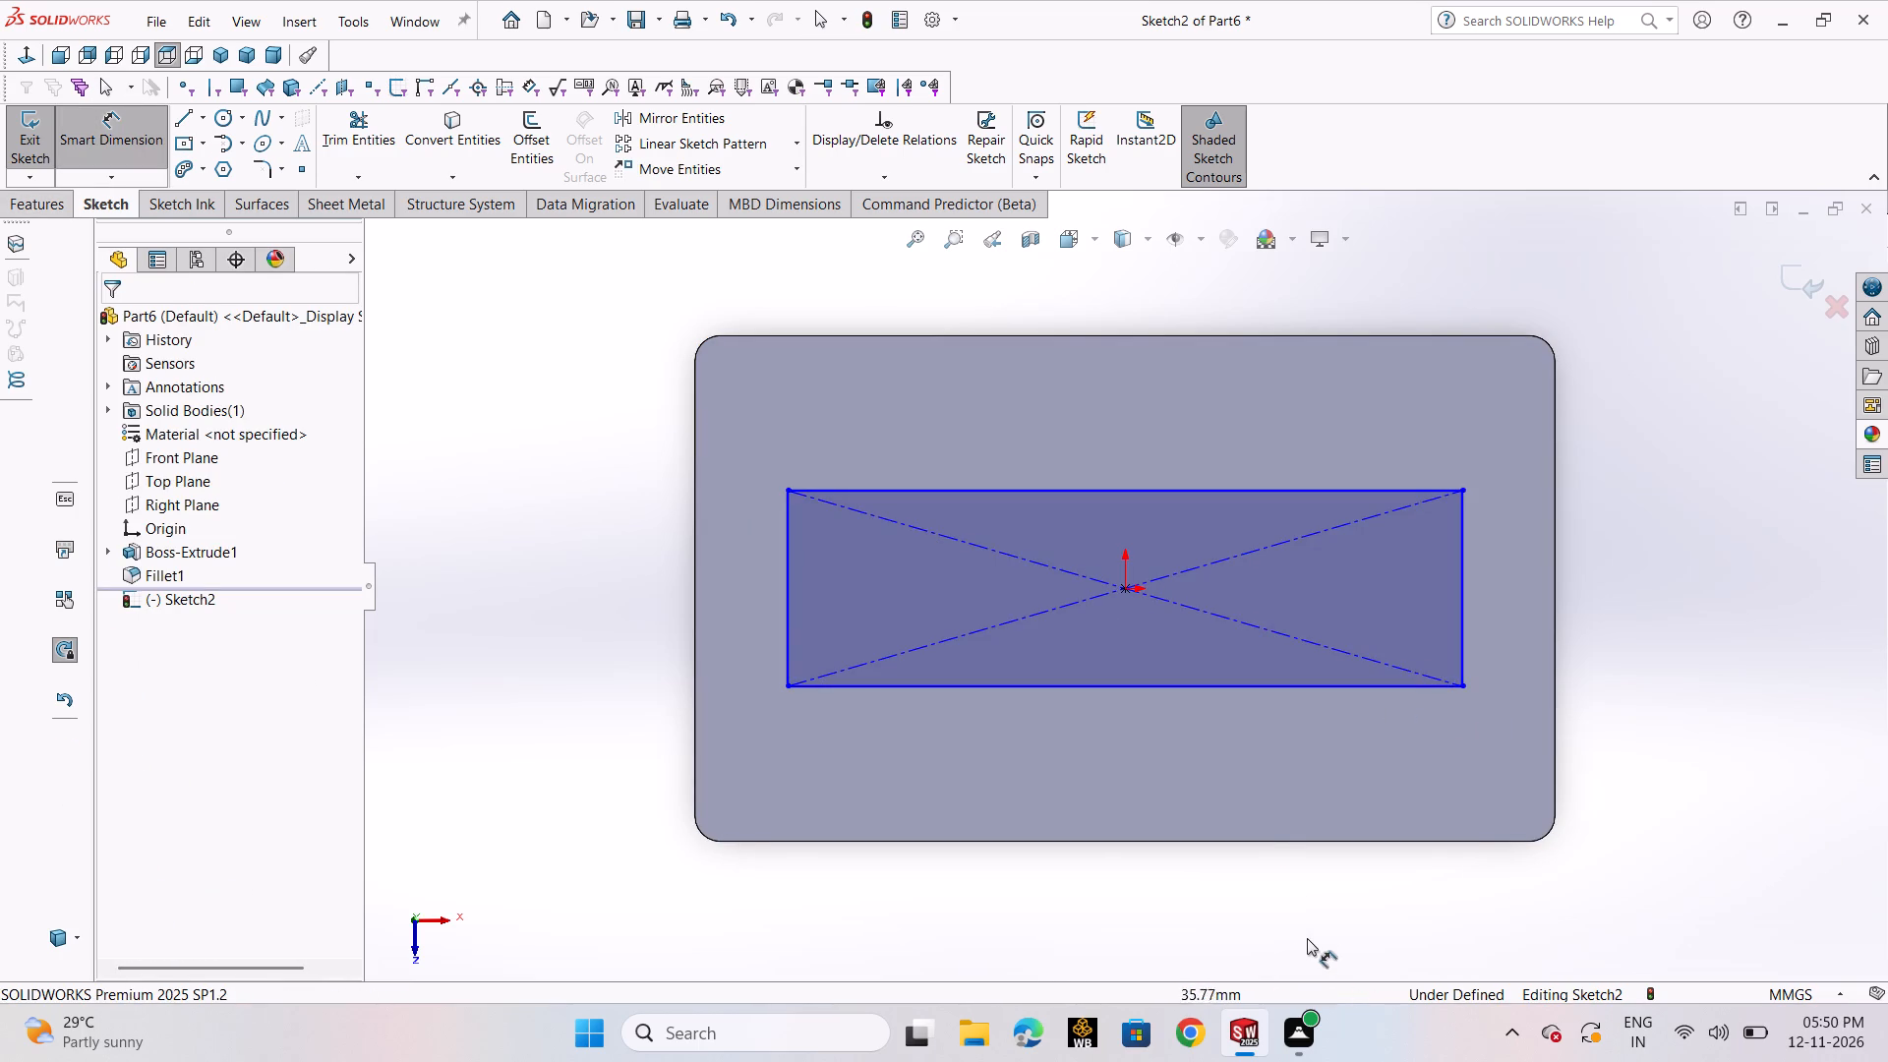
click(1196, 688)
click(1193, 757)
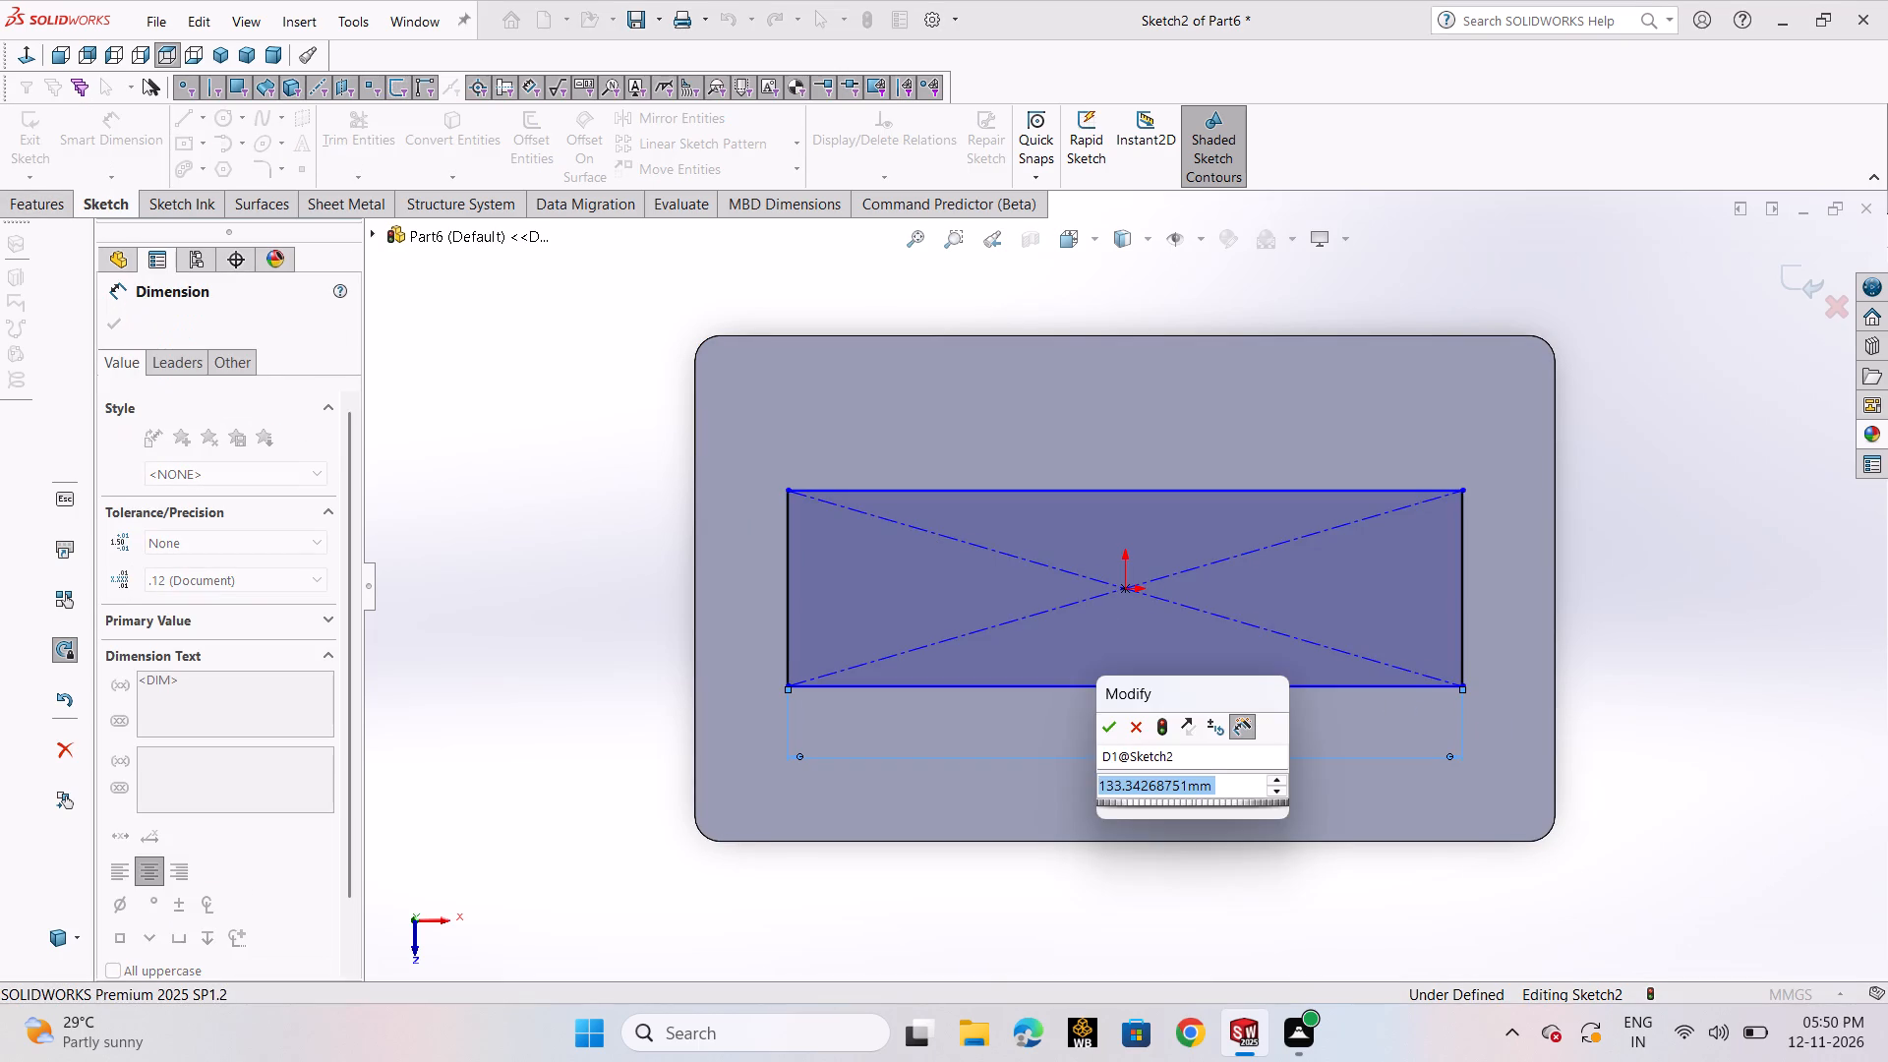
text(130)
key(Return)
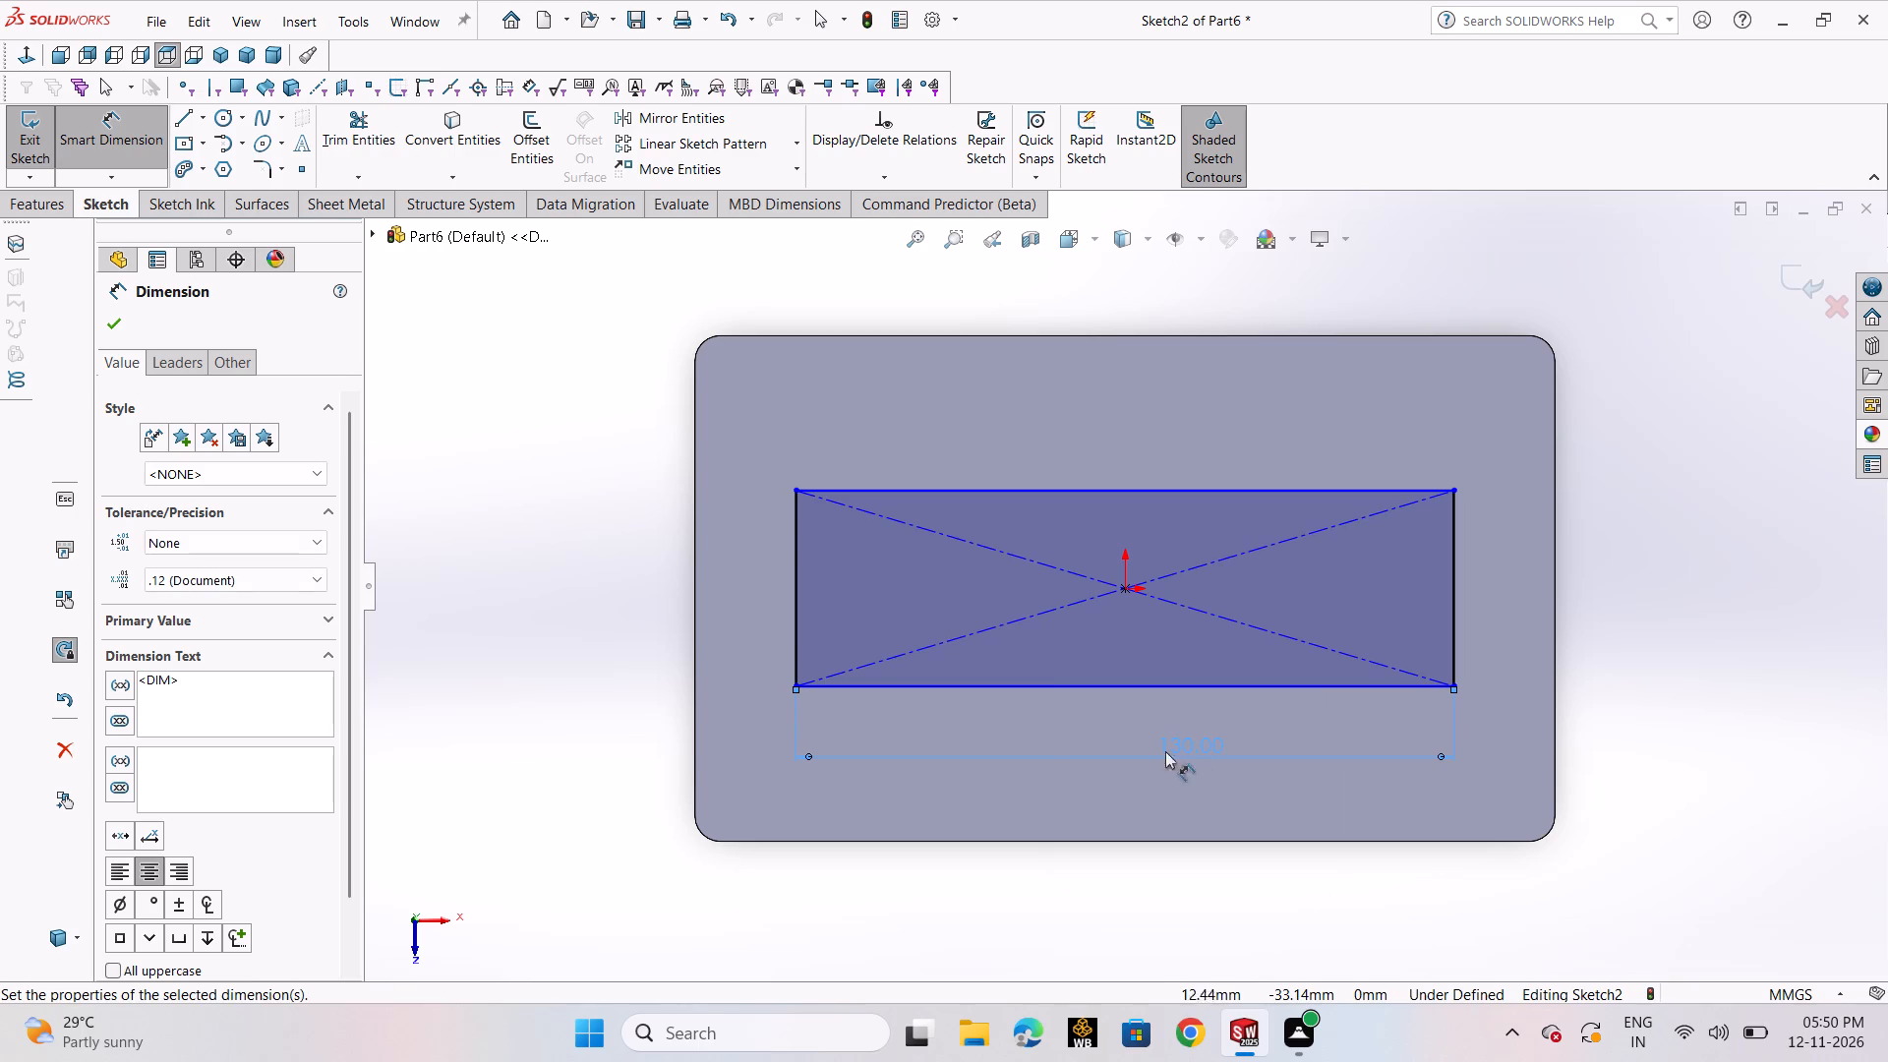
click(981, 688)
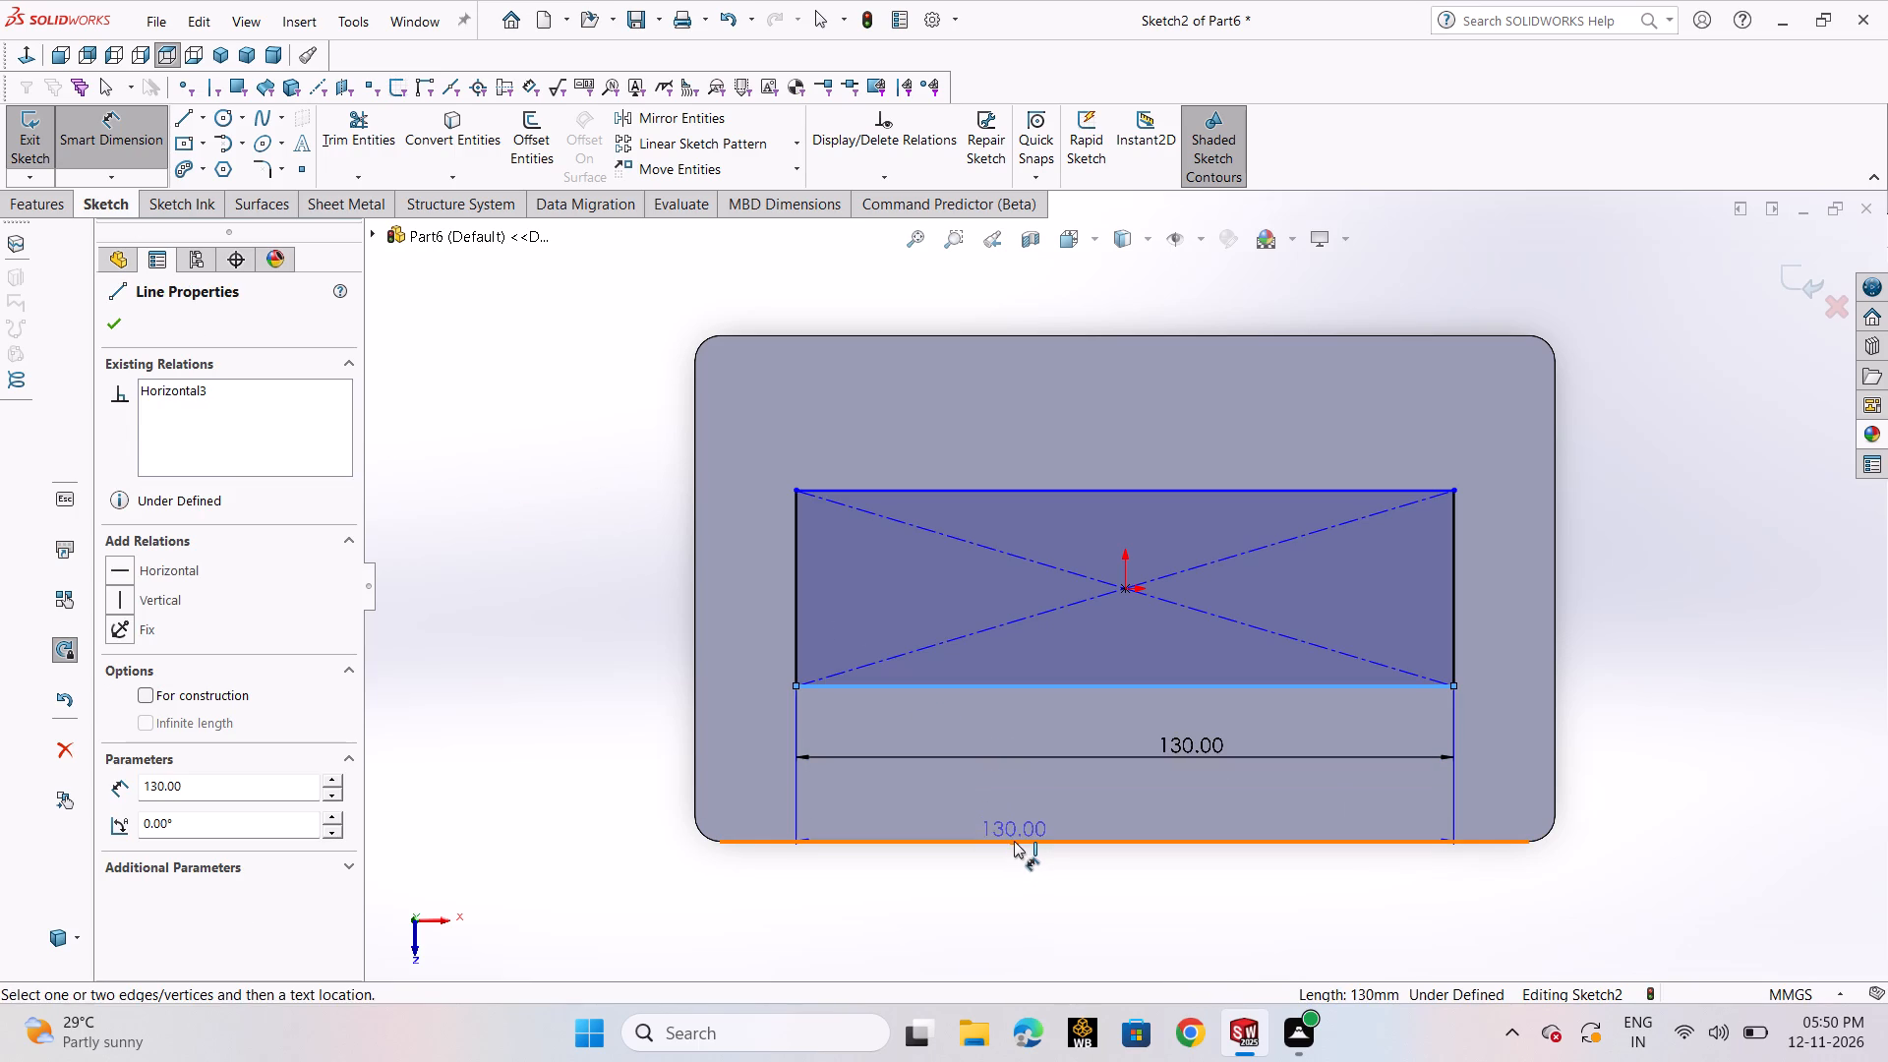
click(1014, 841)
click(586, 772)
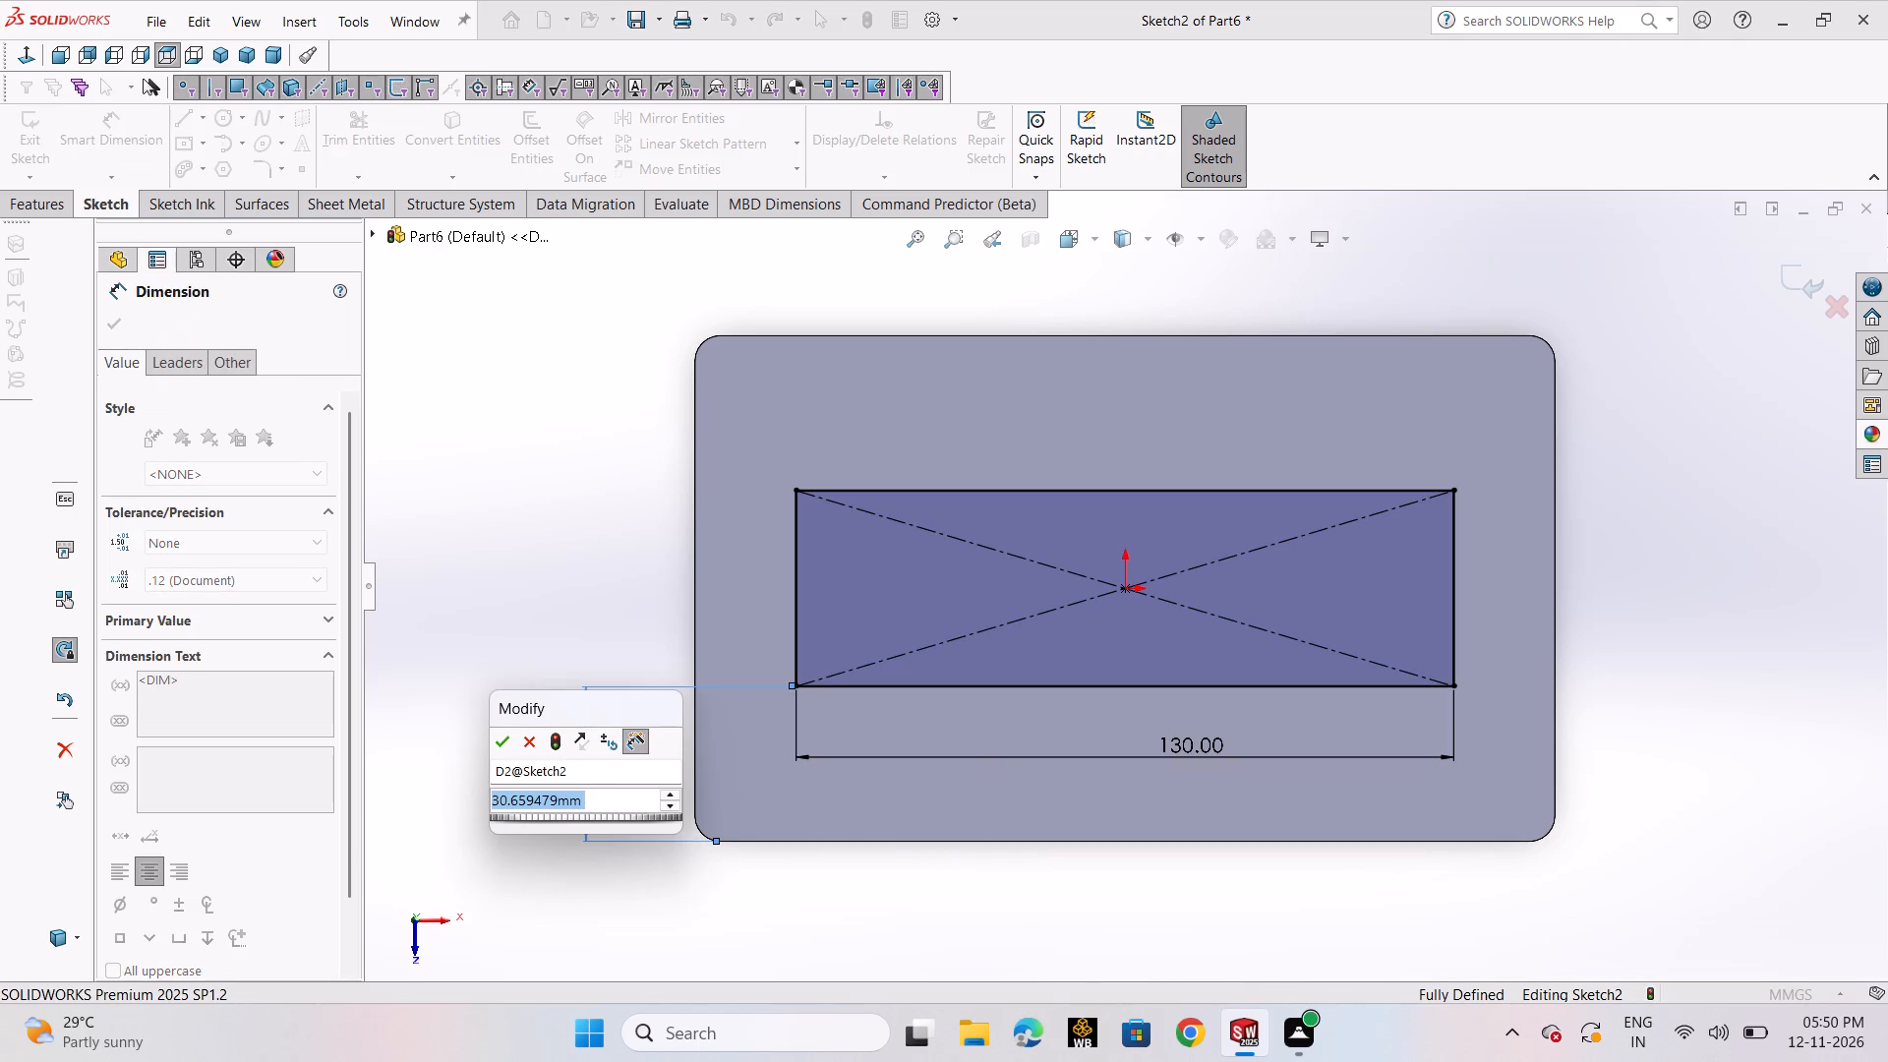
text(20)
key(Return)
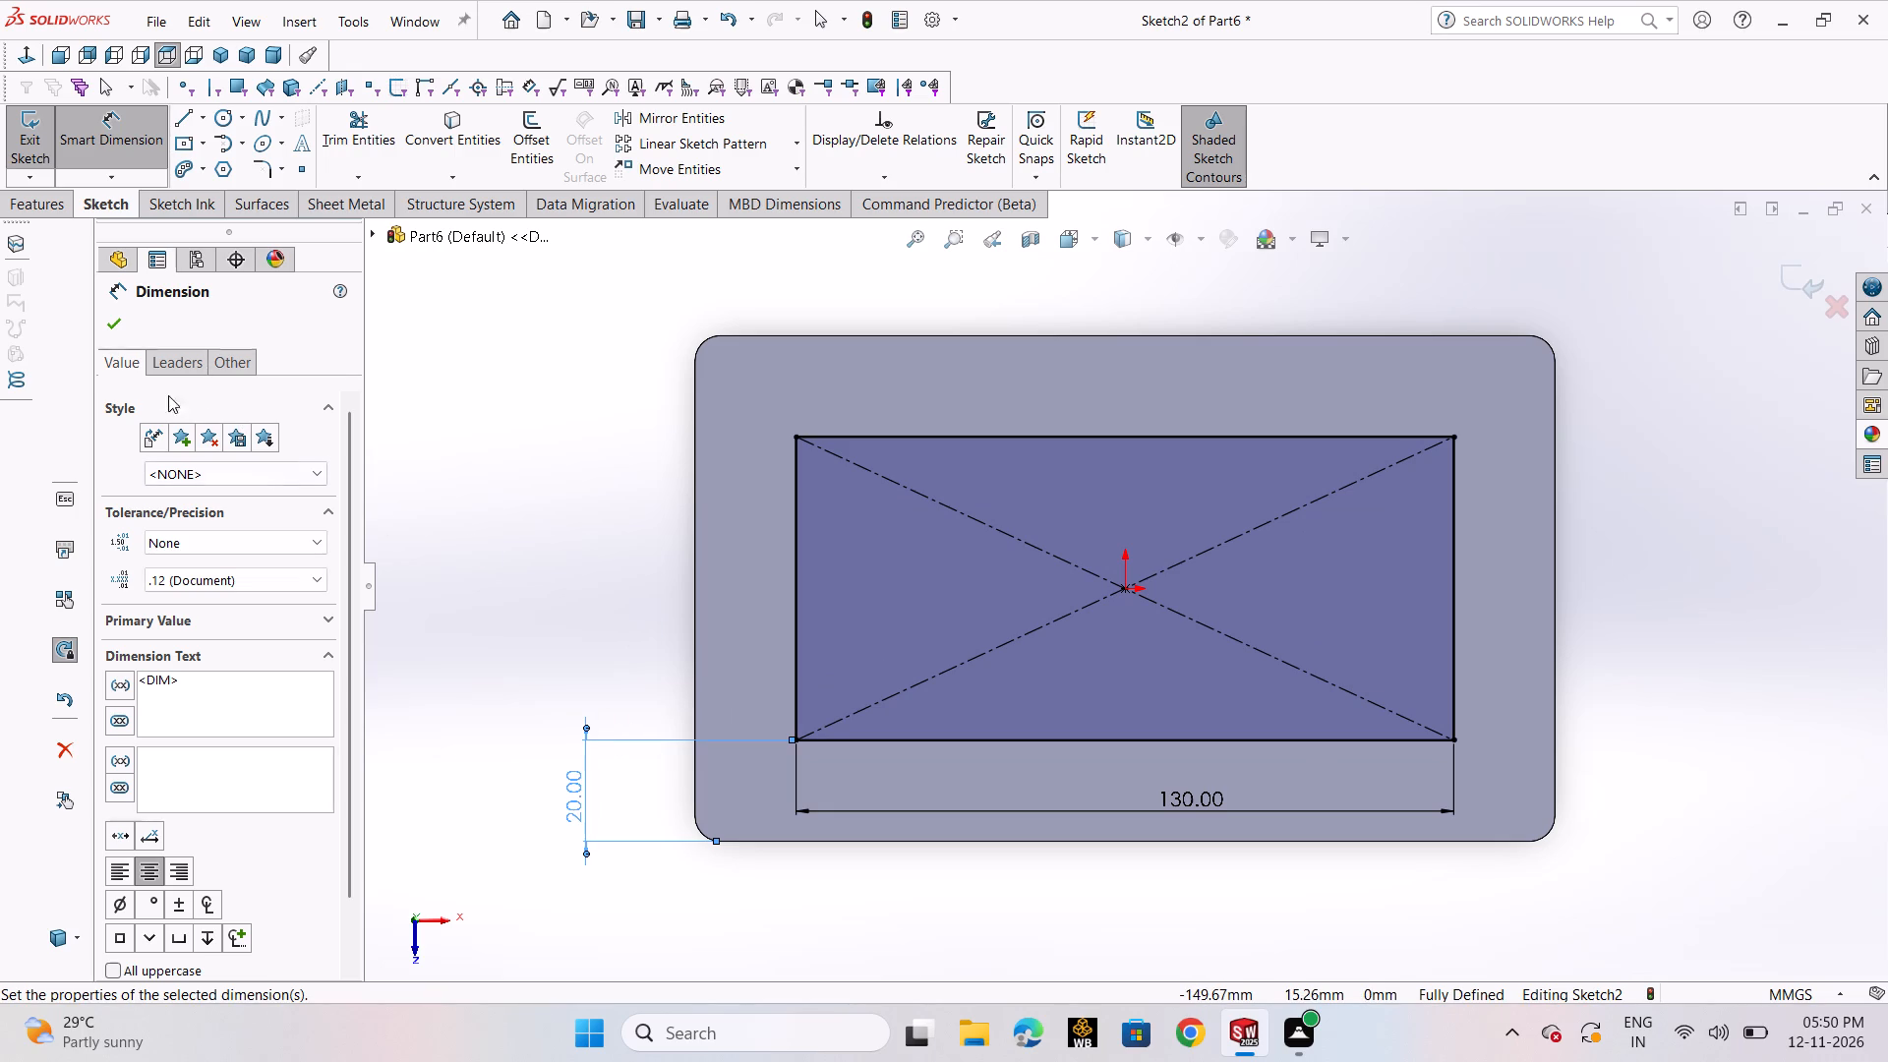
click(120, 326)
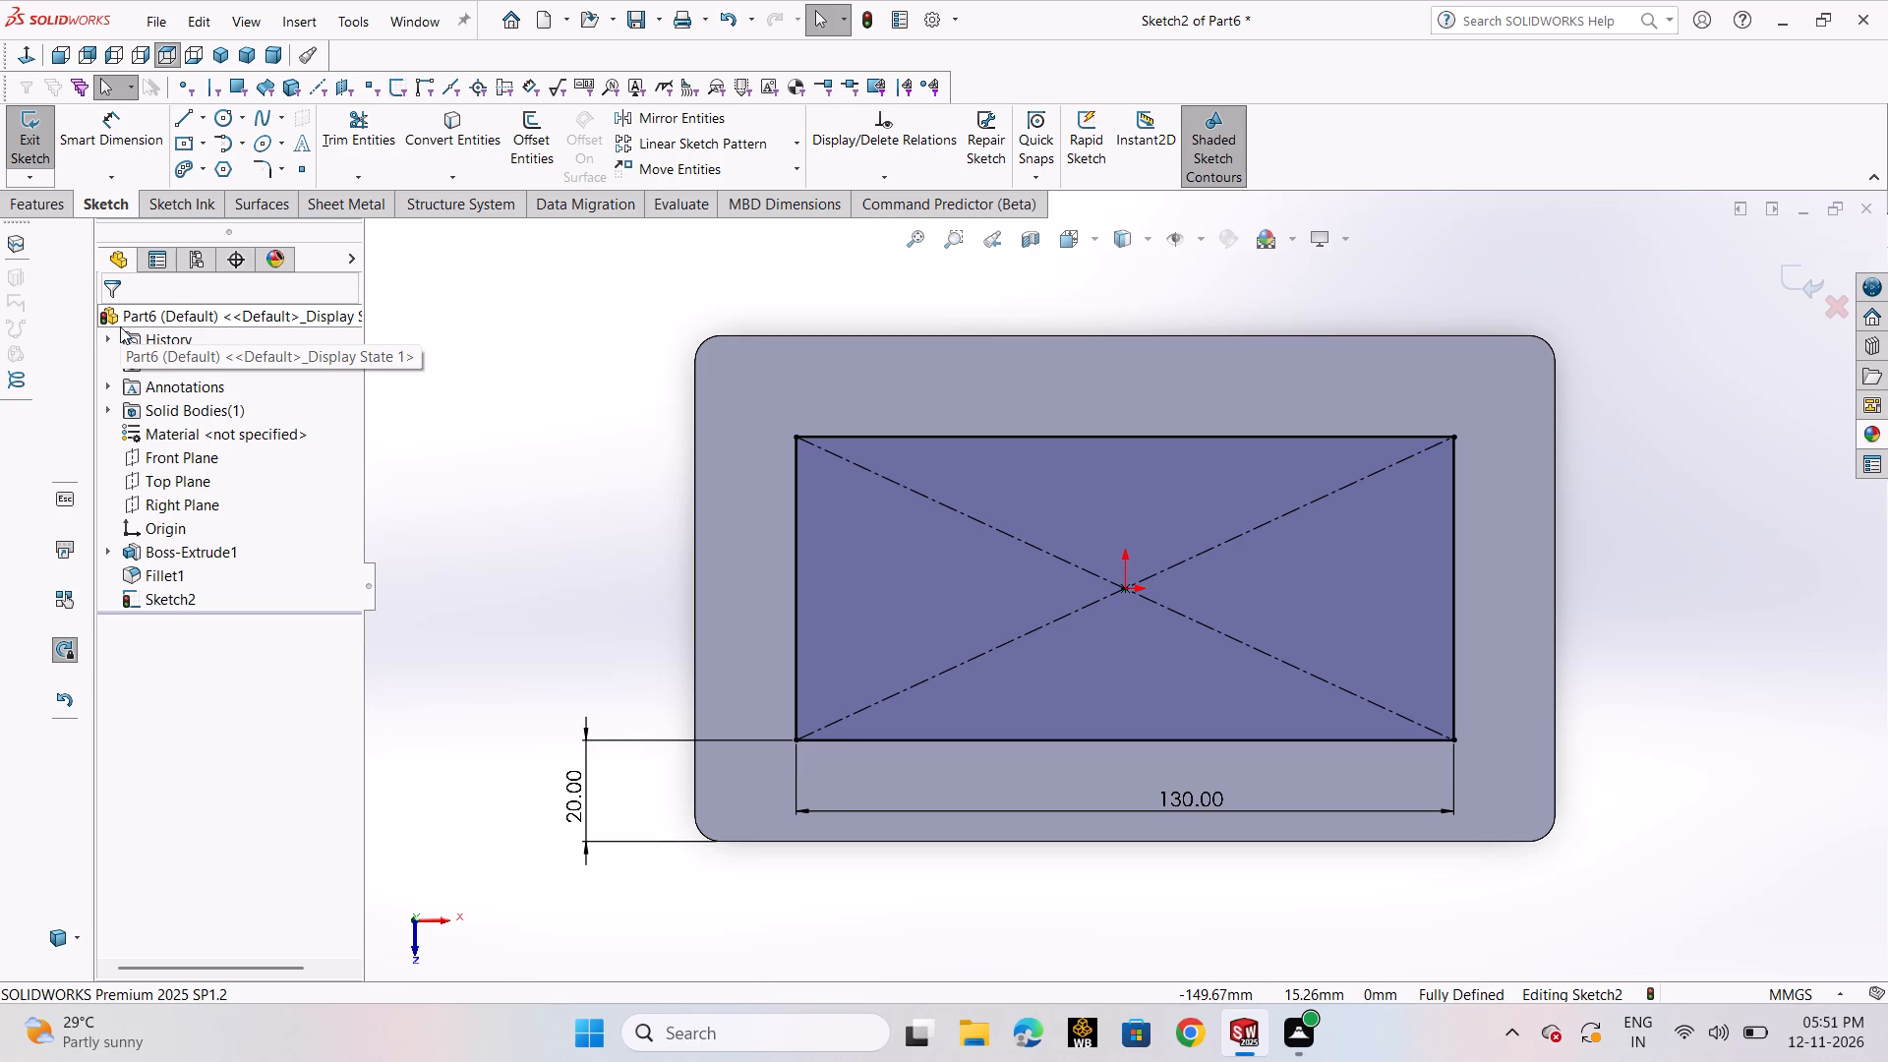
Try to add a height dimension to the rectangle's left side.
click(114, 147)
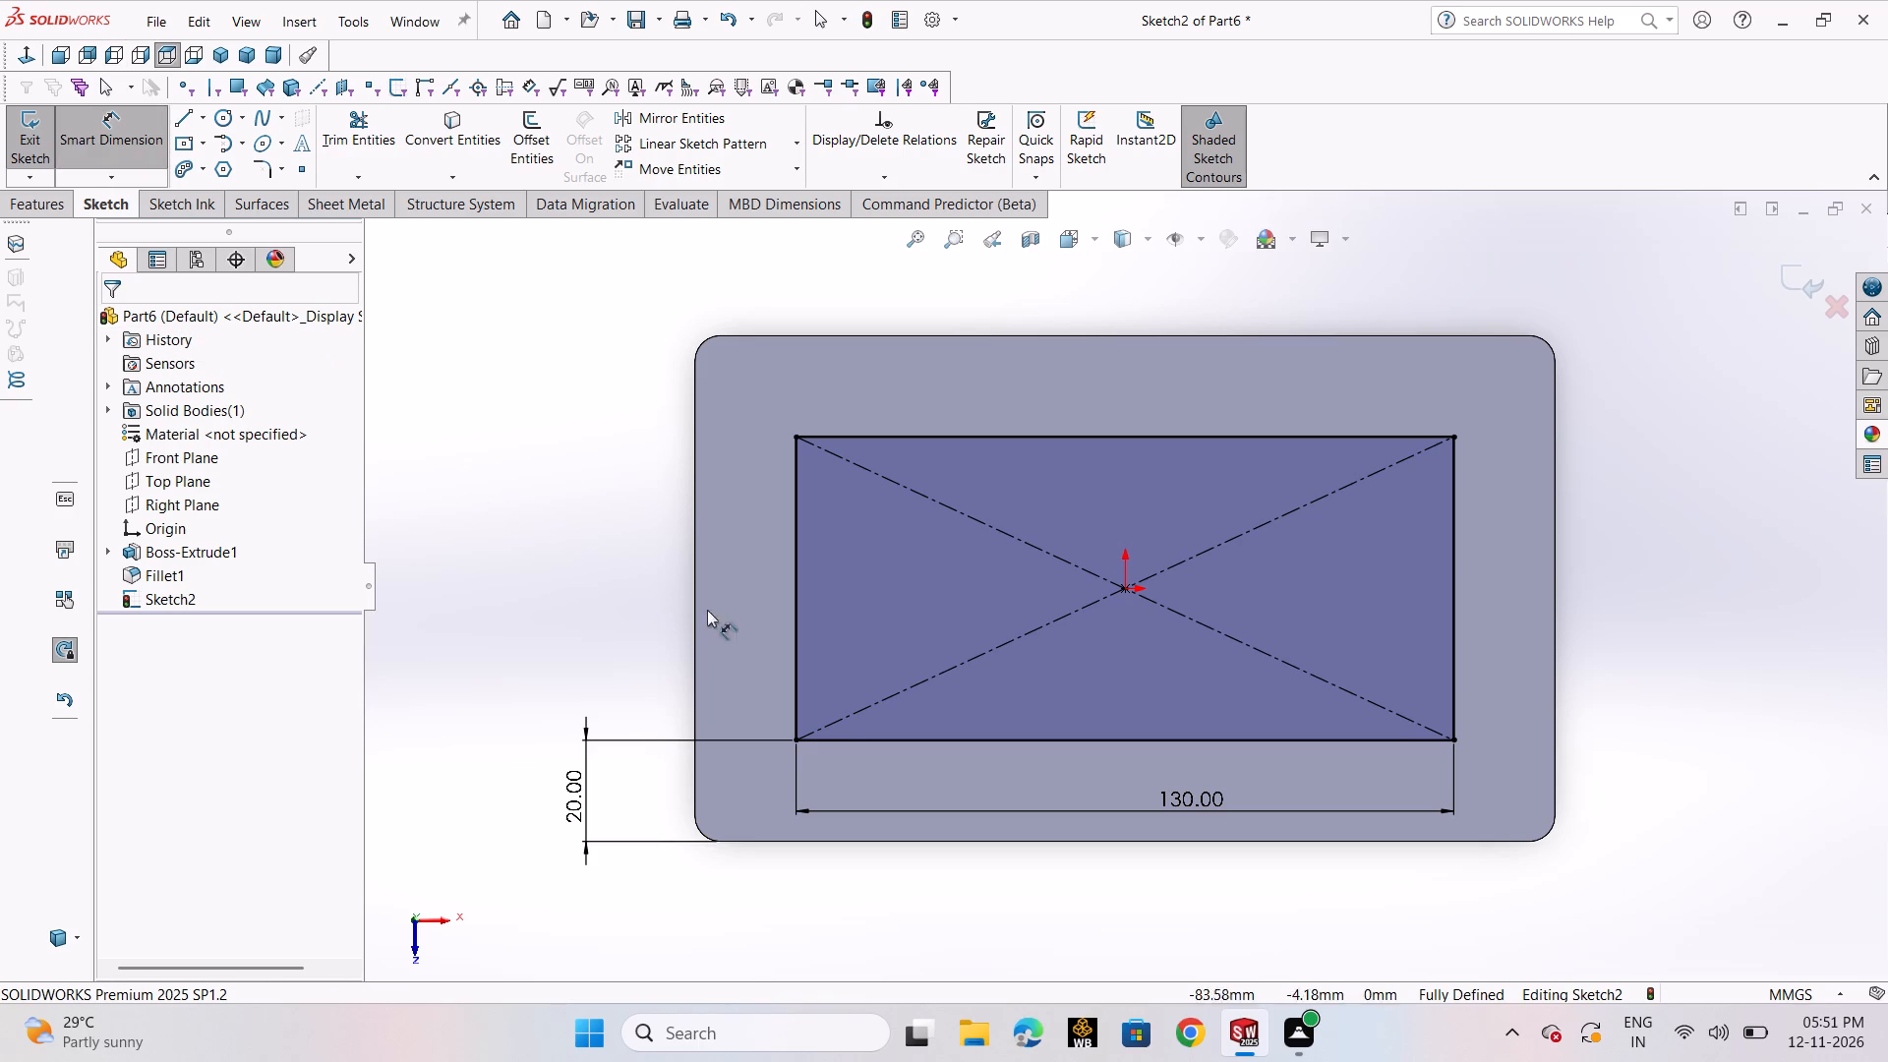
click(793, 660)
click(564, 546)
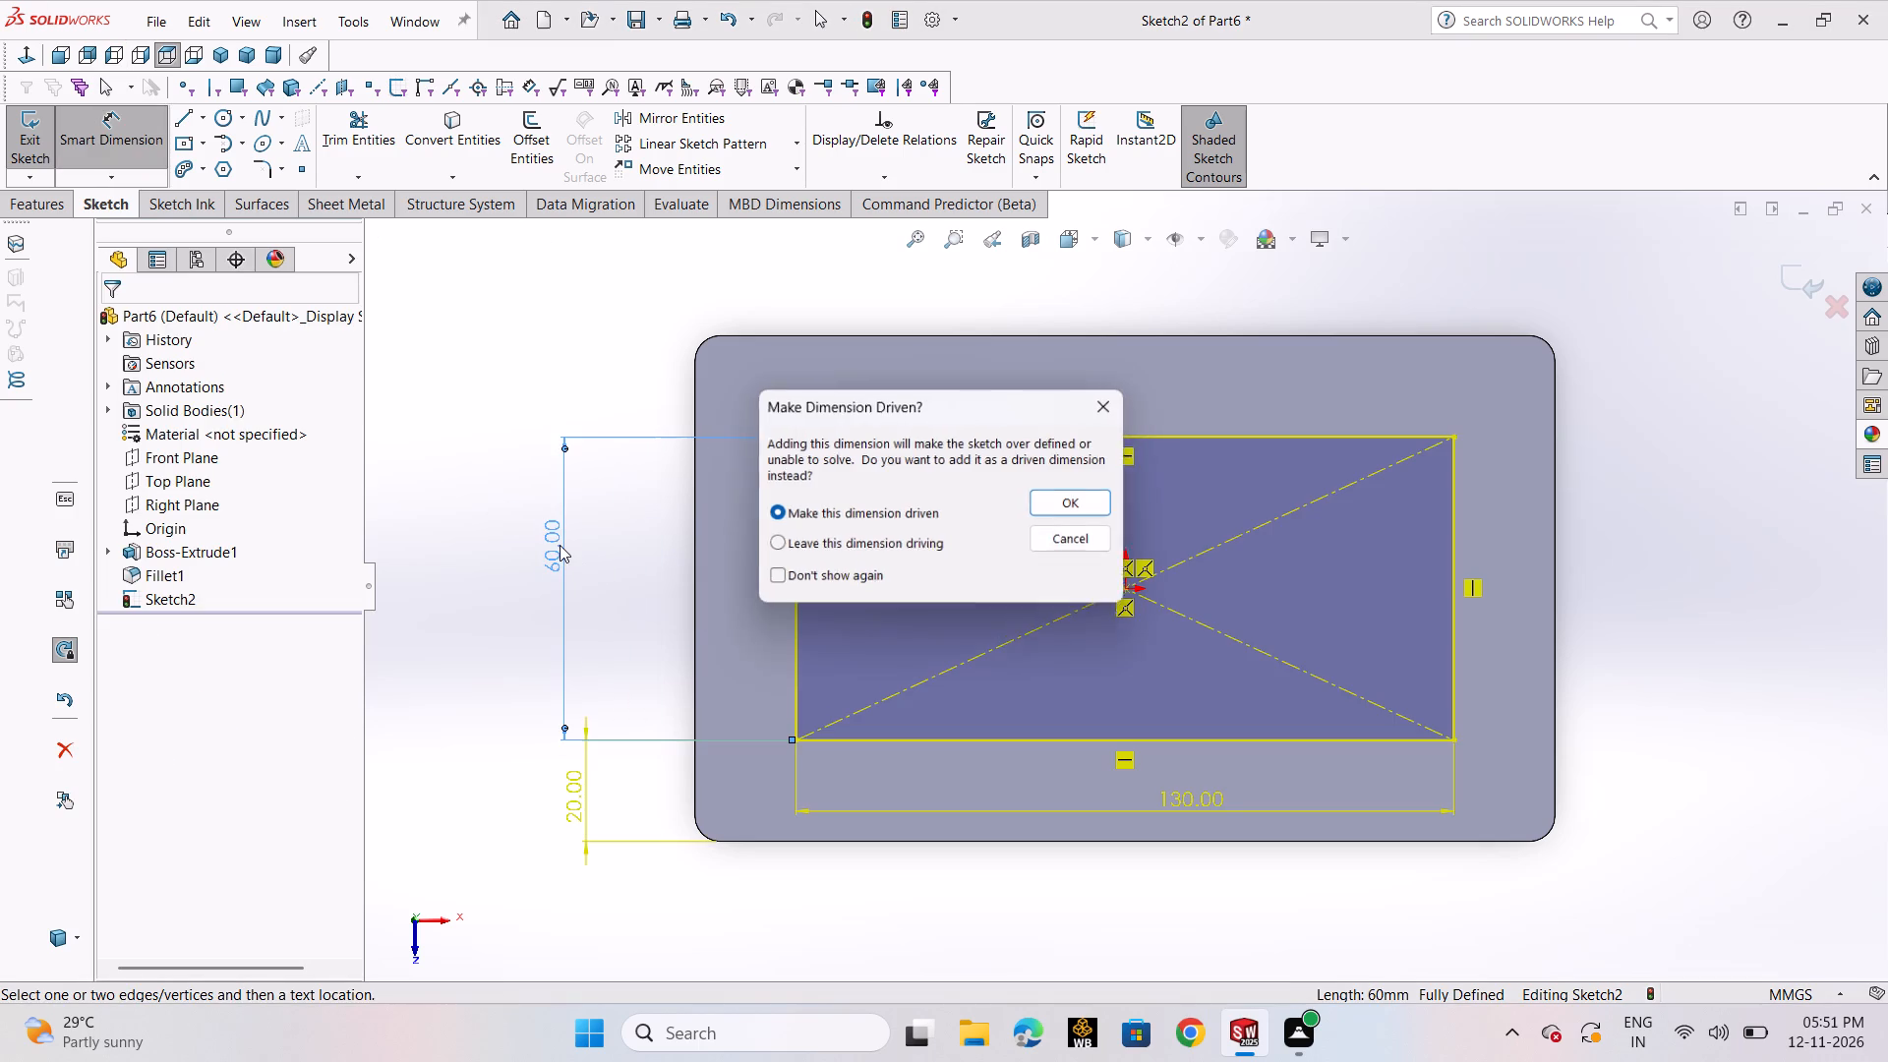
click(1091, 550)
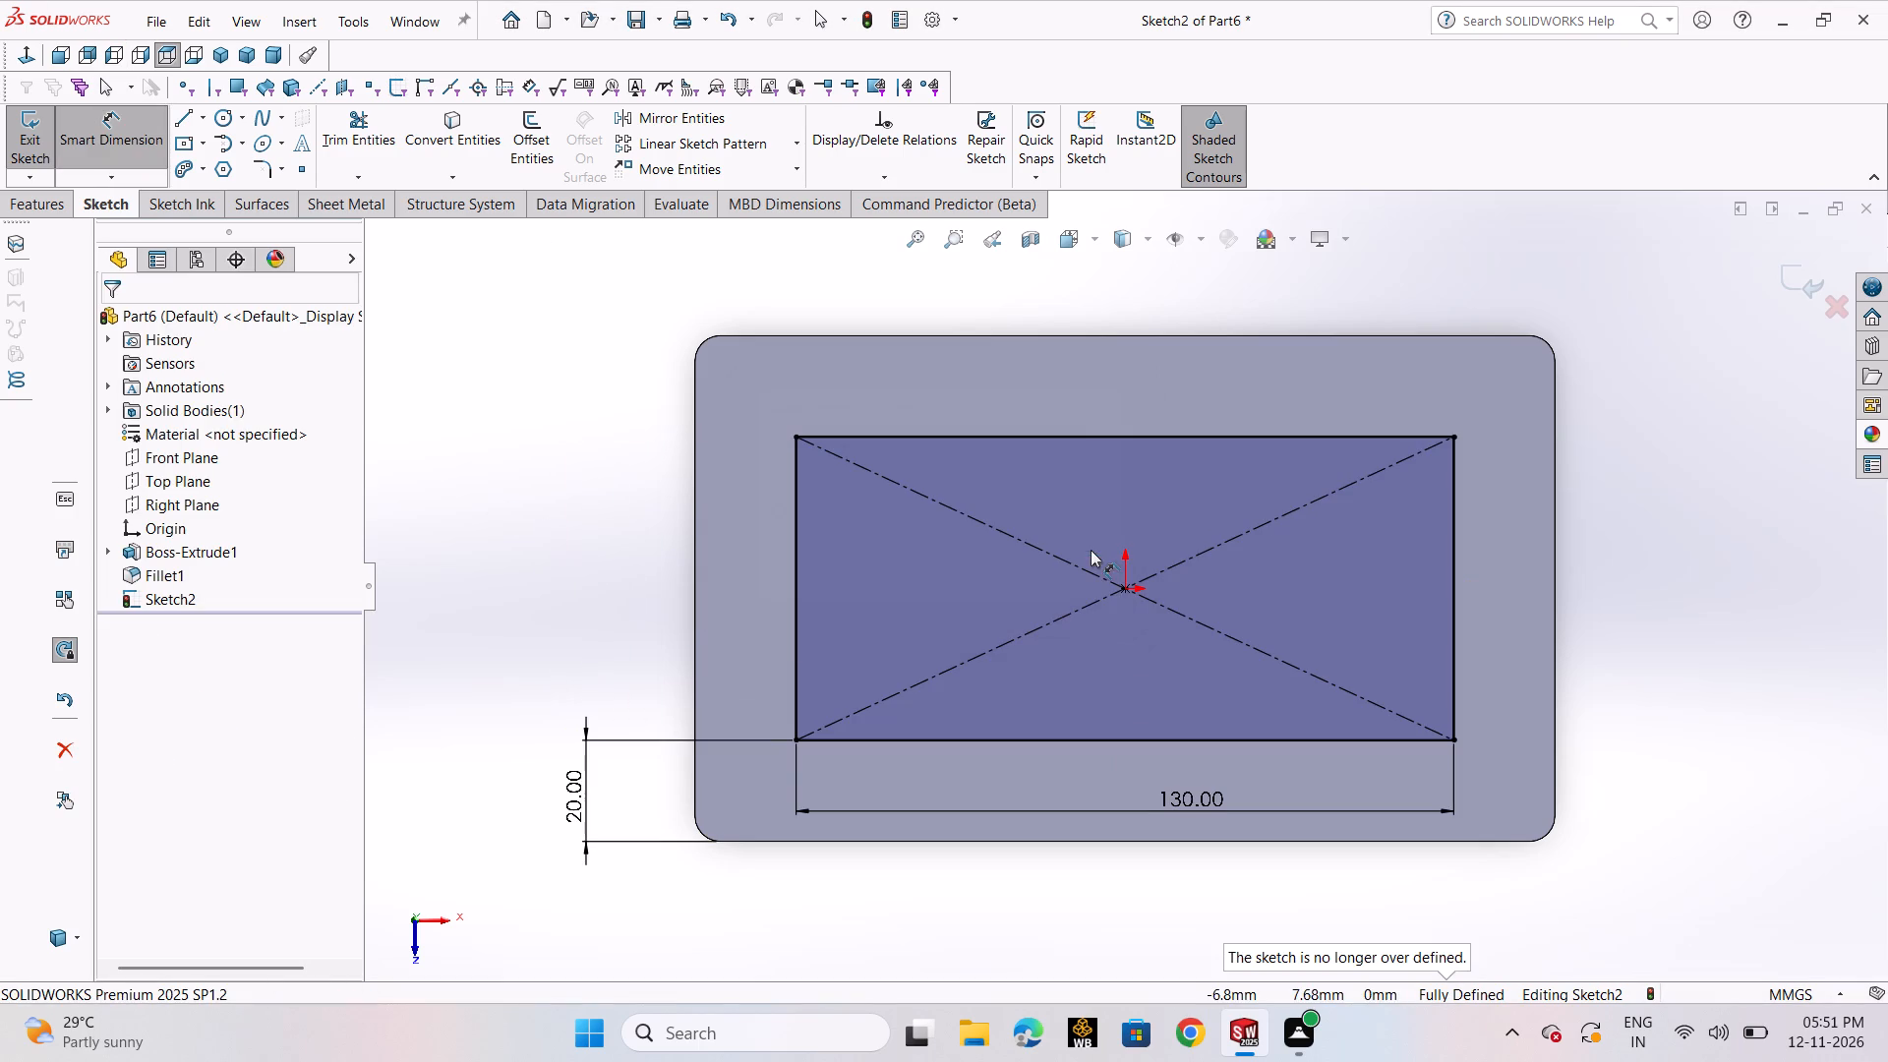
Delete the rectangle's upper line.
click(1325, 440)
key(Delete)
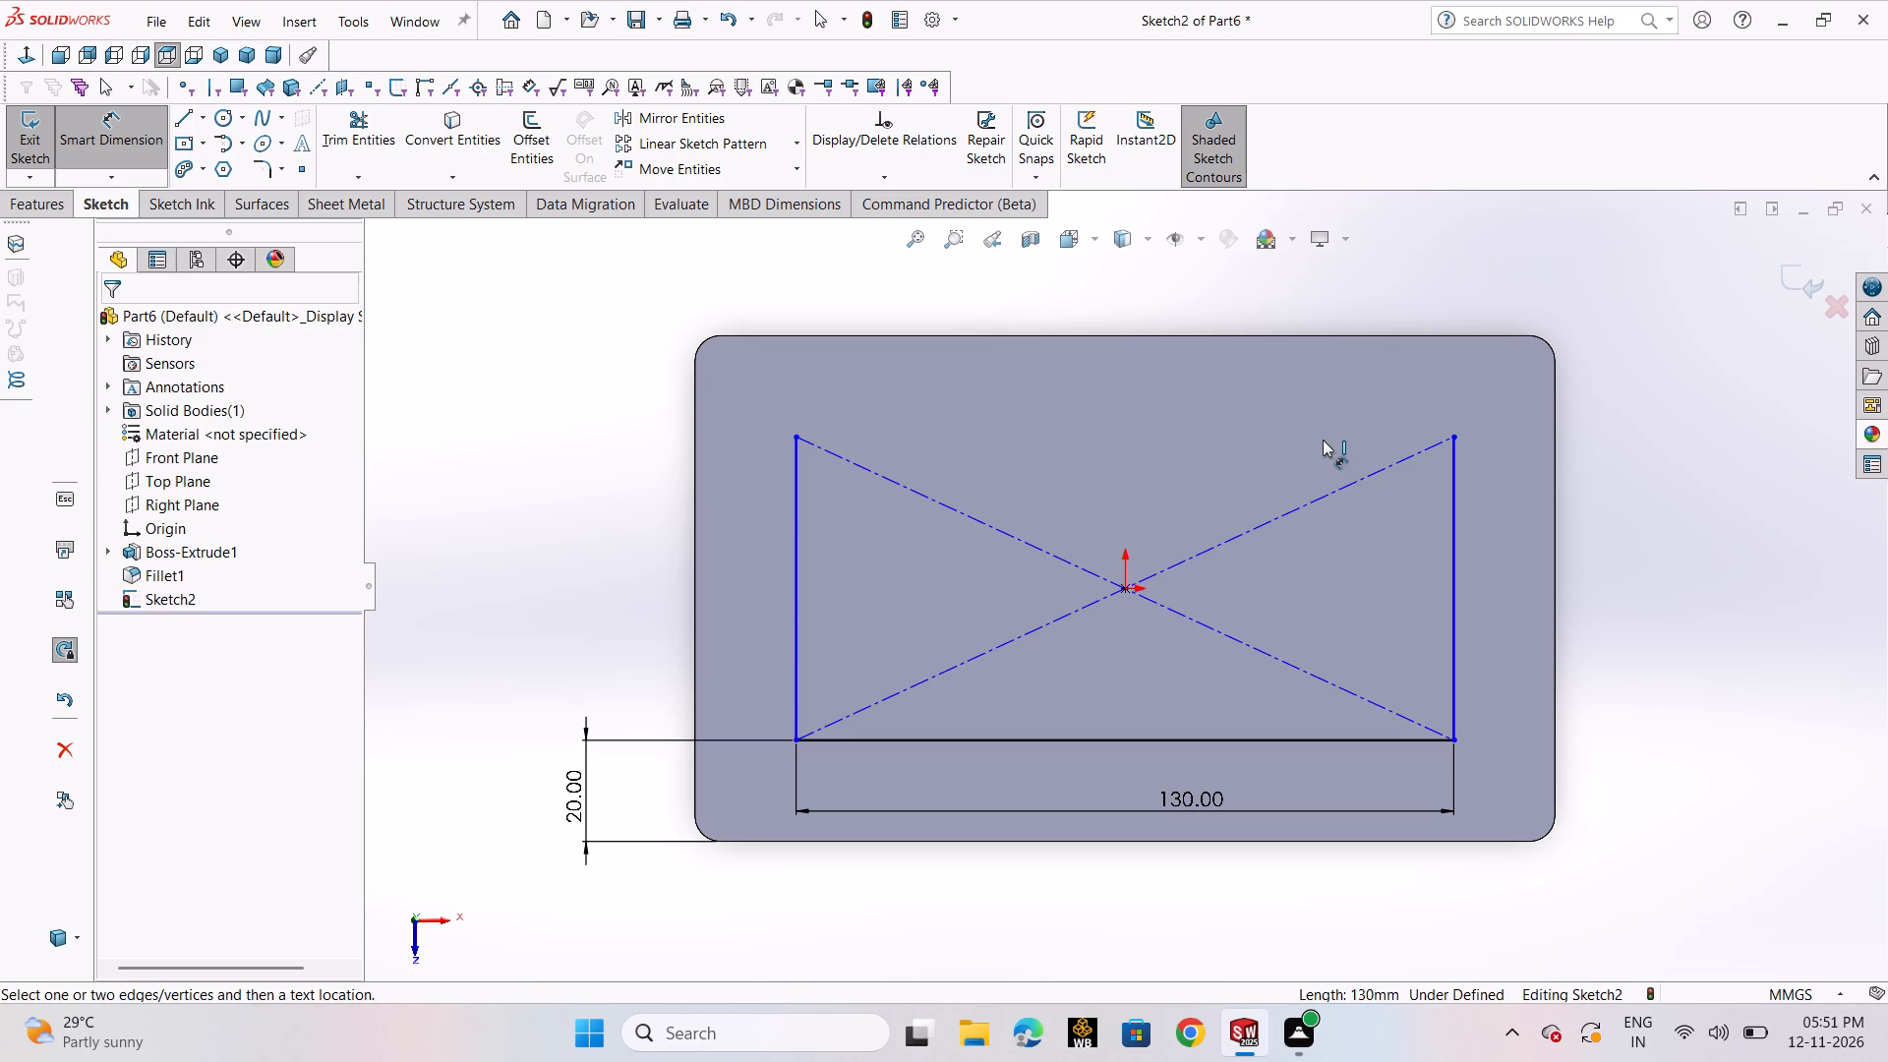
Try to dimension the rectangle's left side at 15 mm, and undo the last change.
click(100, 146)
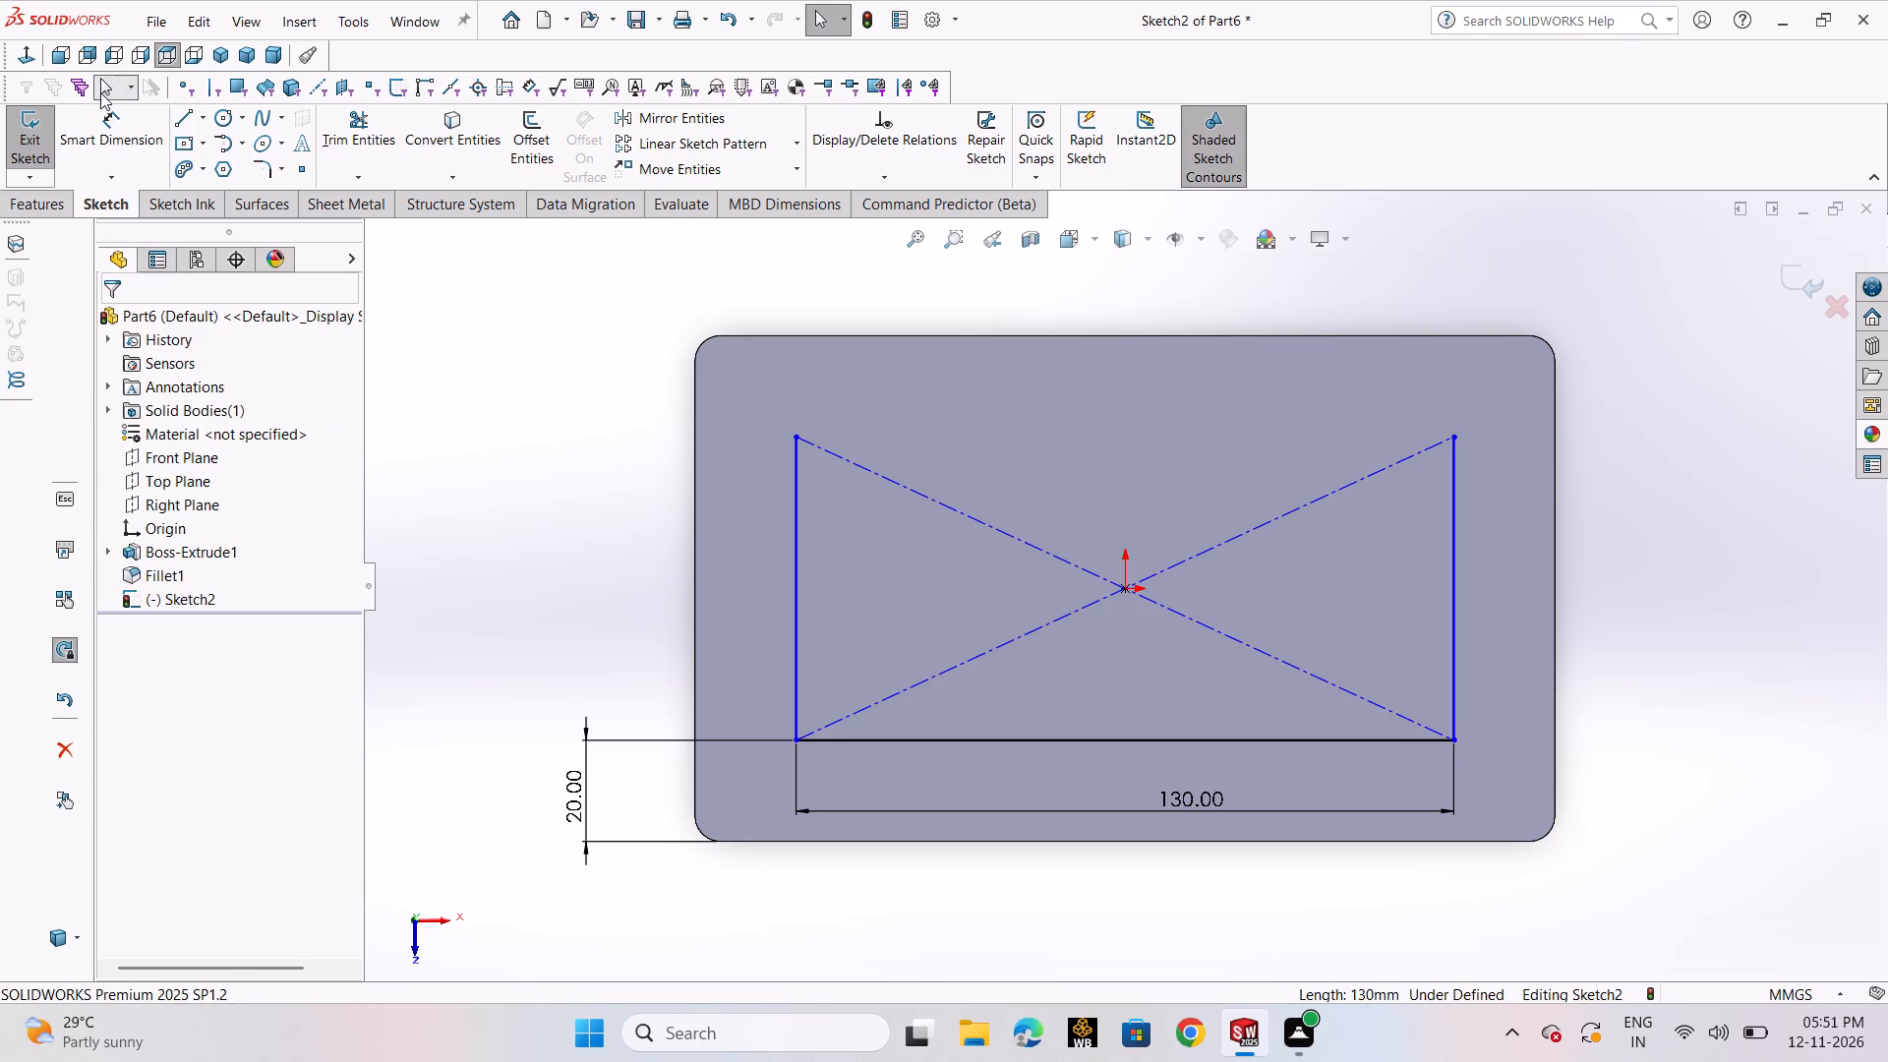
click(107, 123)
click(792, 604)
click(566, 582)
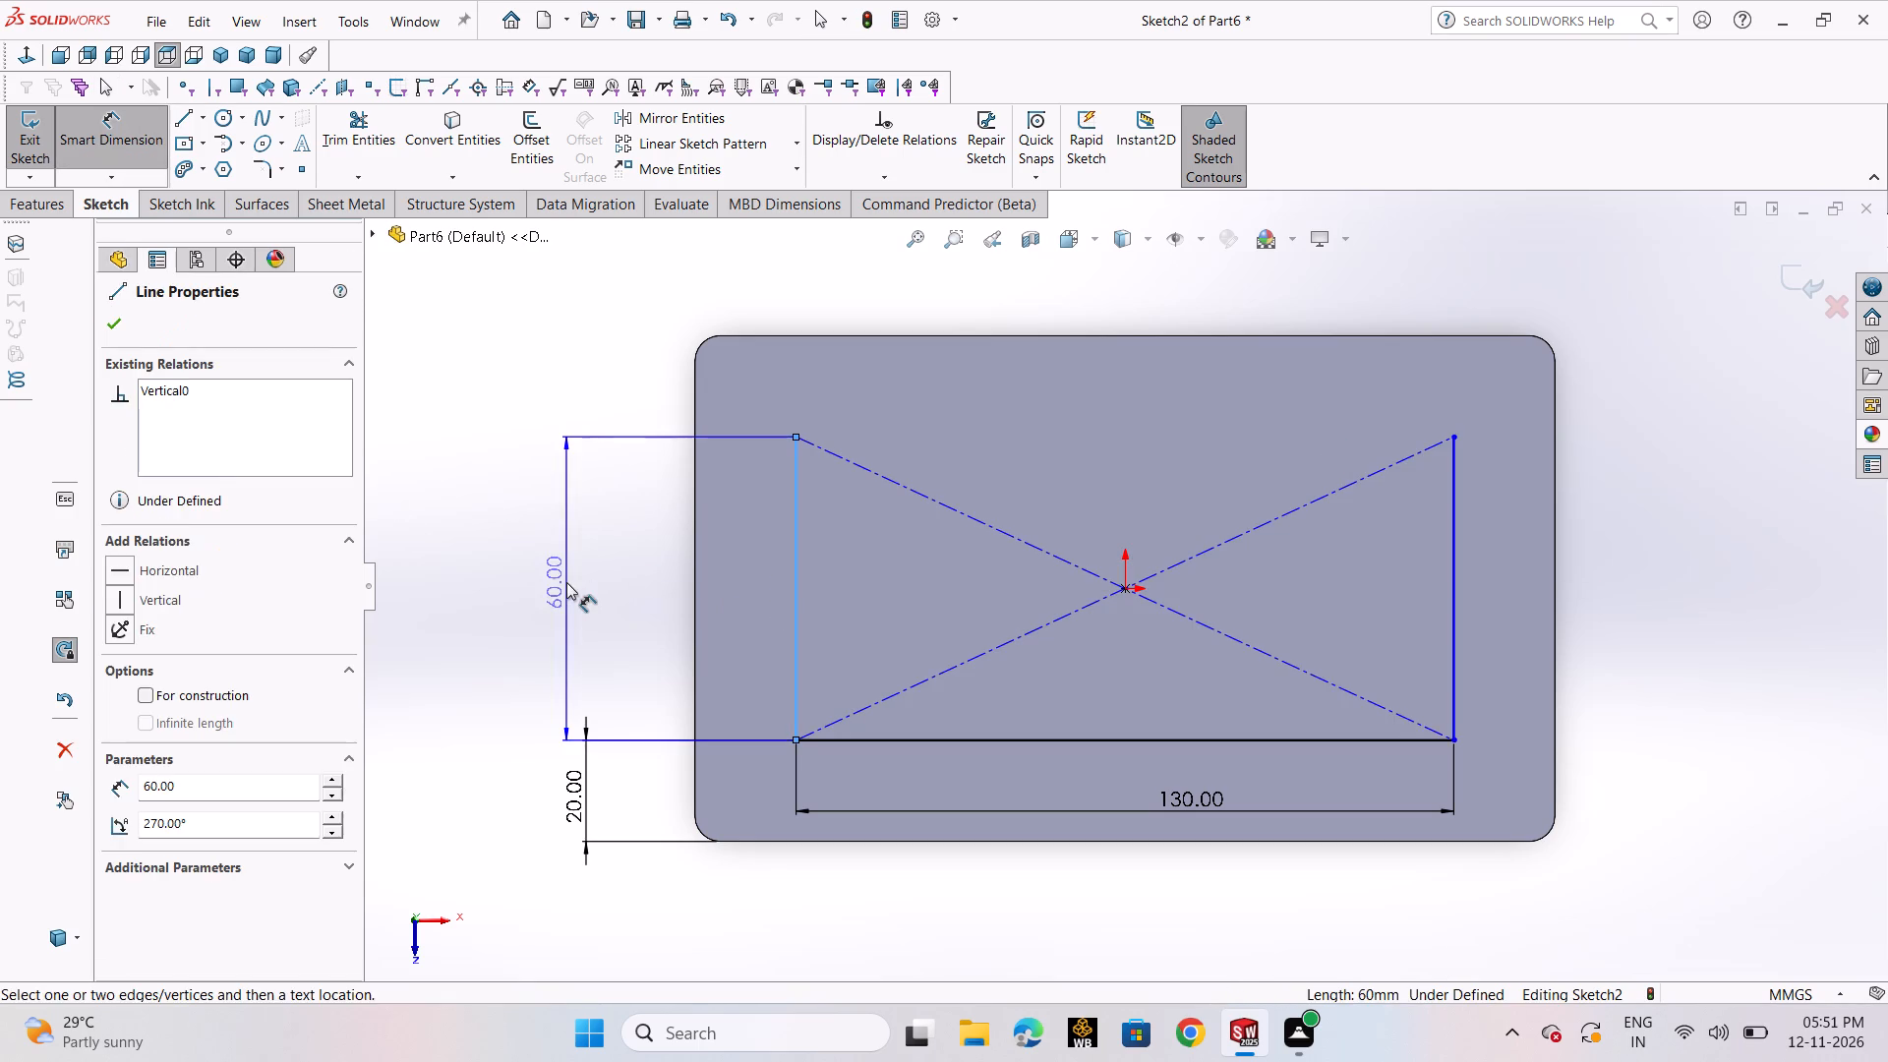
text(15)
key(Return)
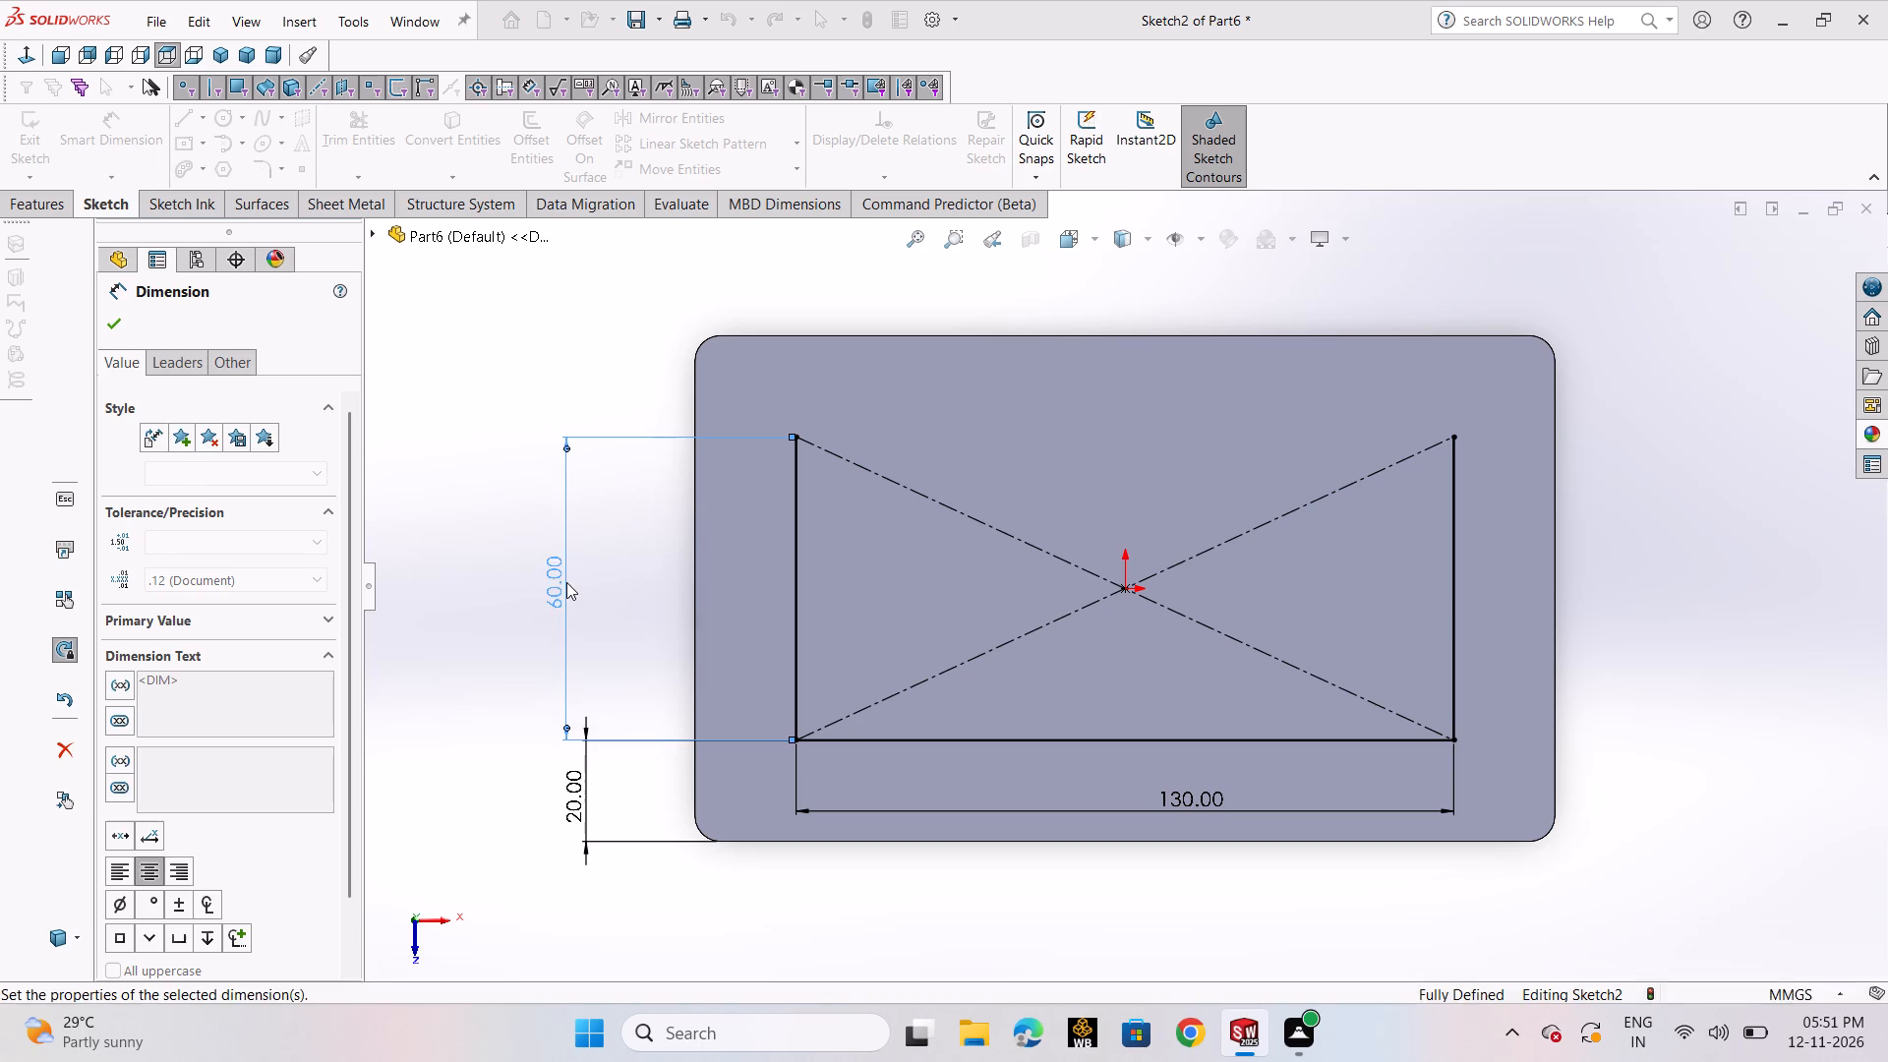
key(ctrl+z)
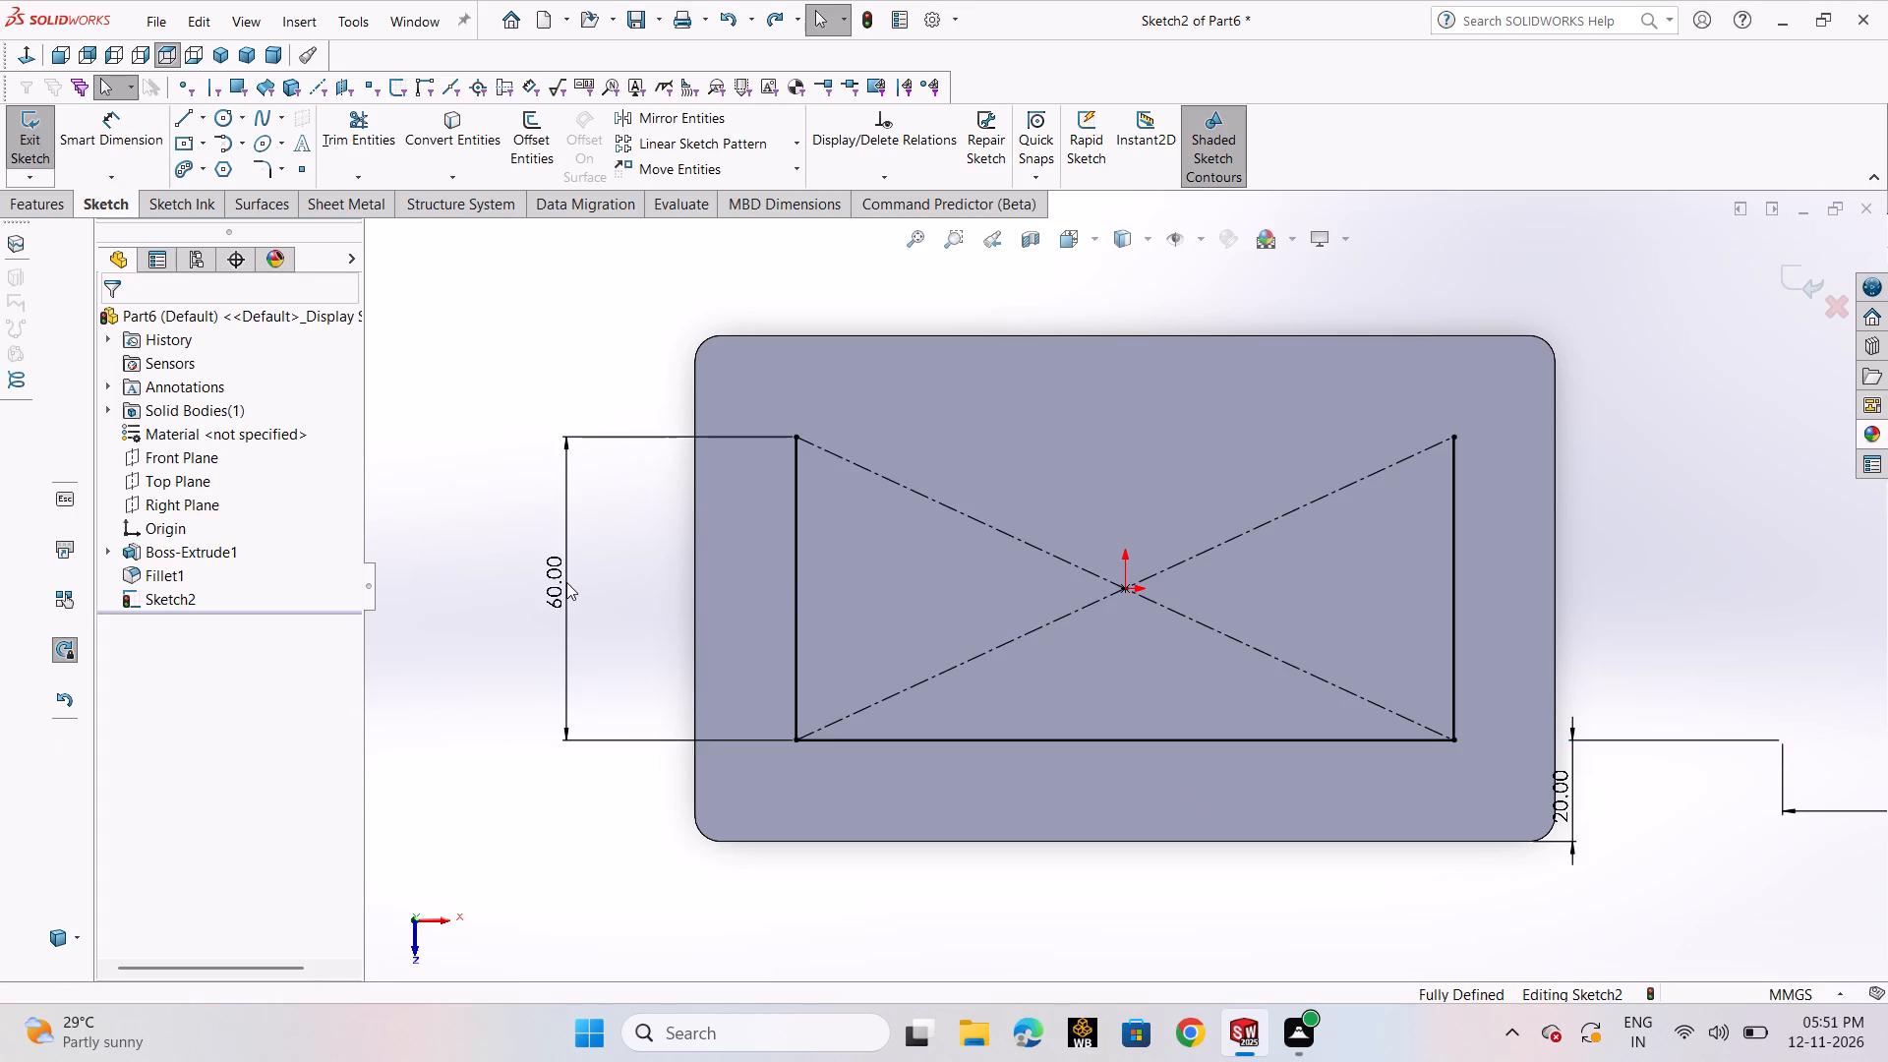
Delete all the remaining rectangle geometry and its dimensions from the sketch.
scroll(1508, 755, up, 2)
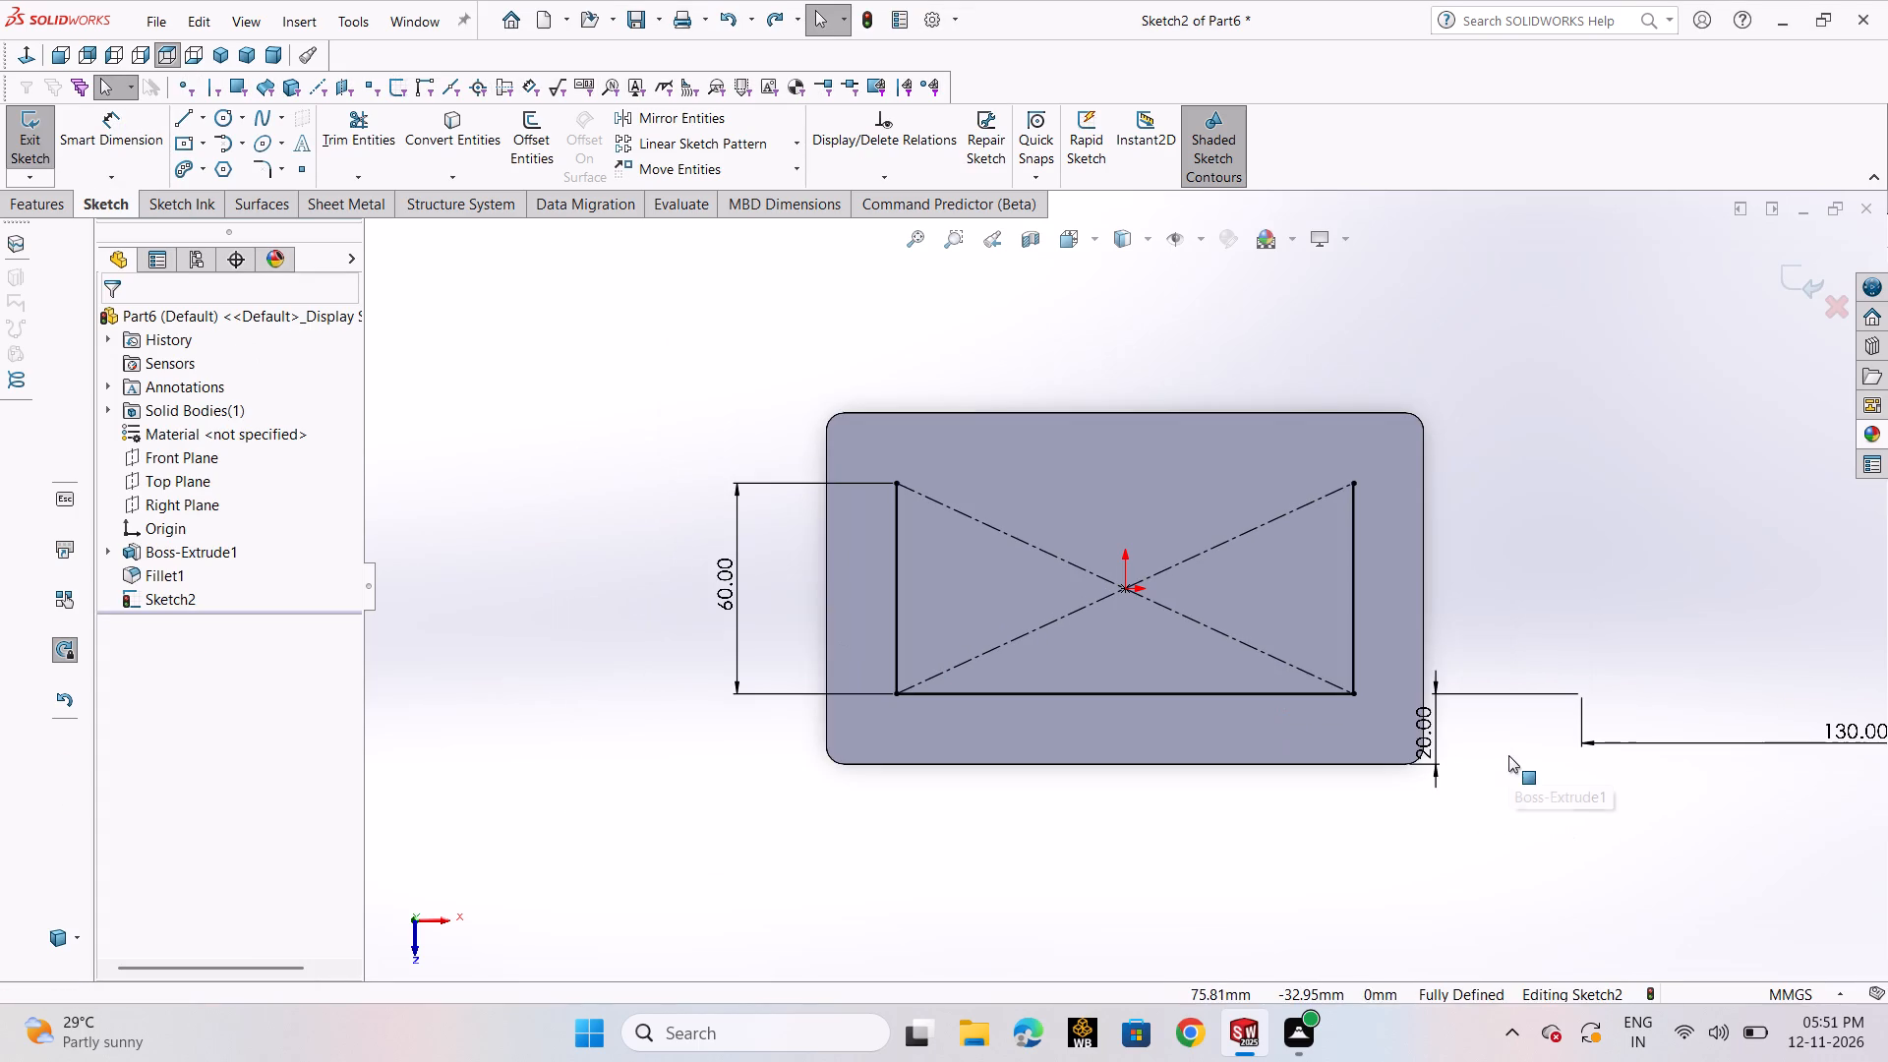
drag(704, 354, 1396, 780)
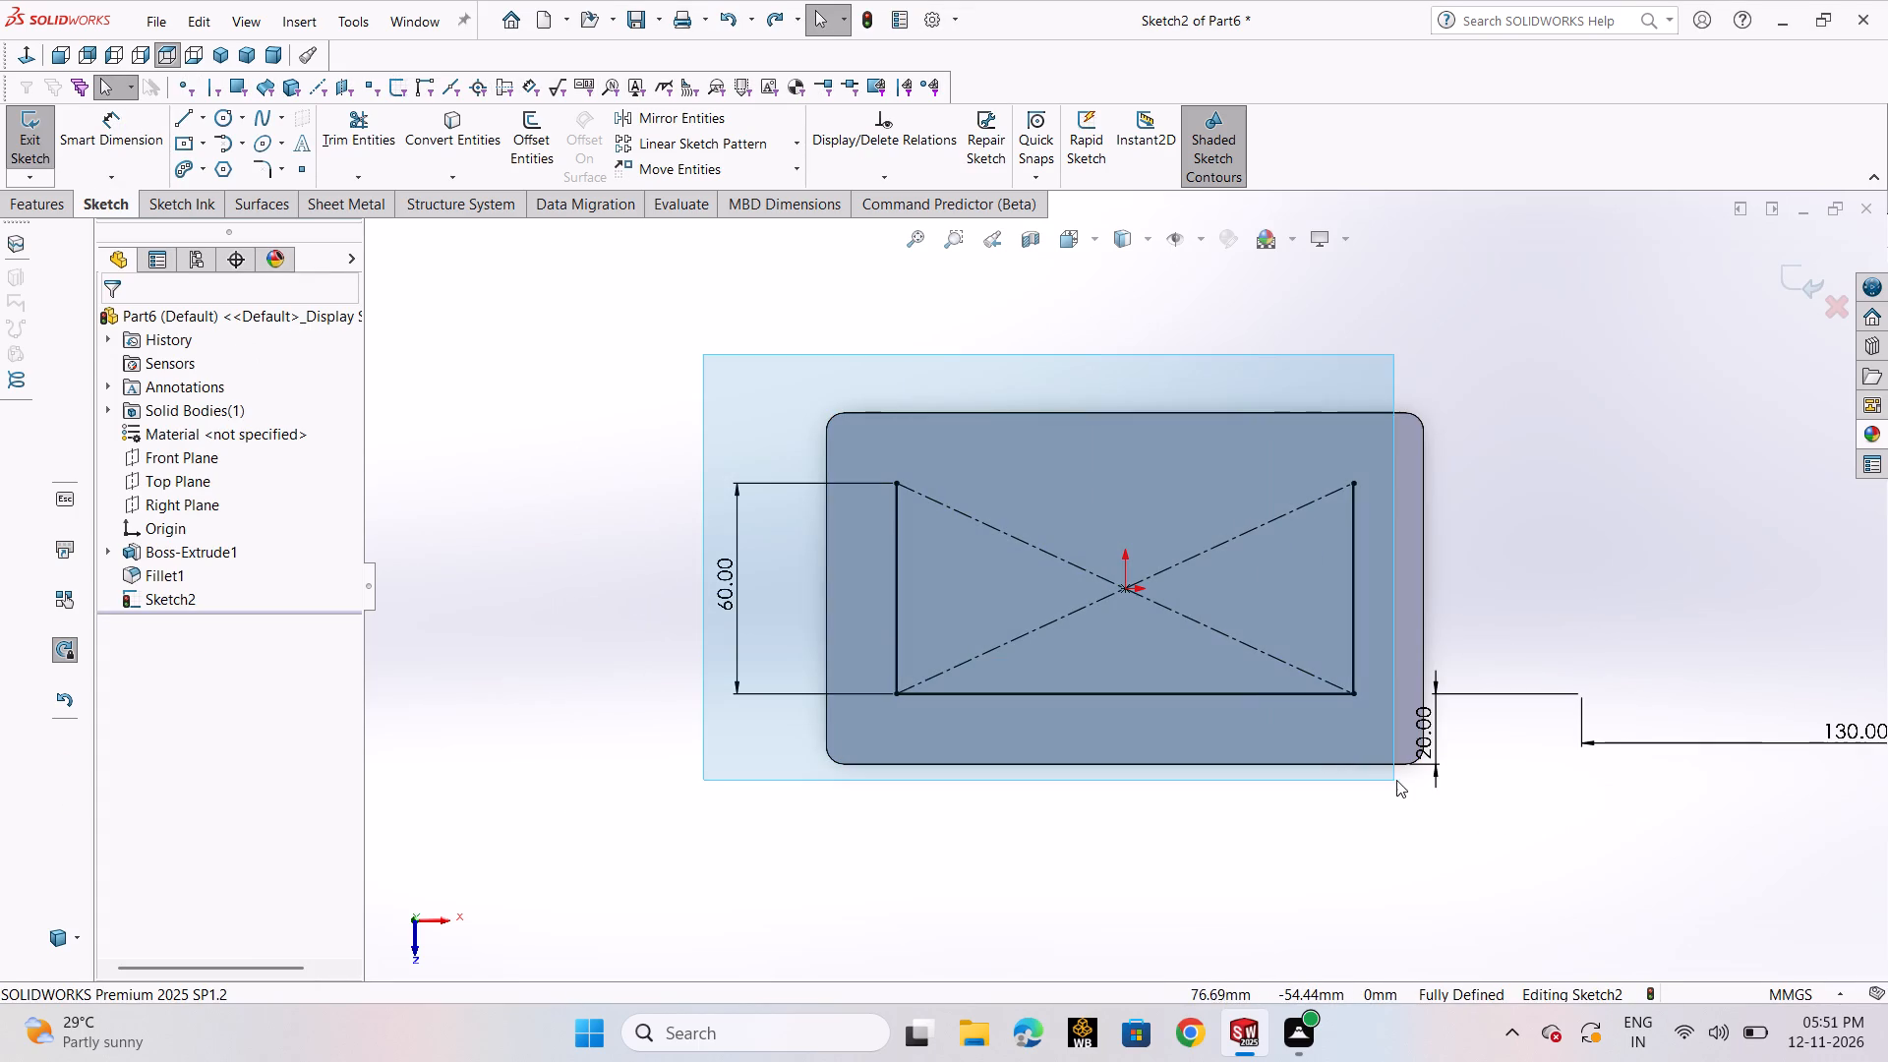
drag(1396, 780, 1401, 780)
key(Delete)
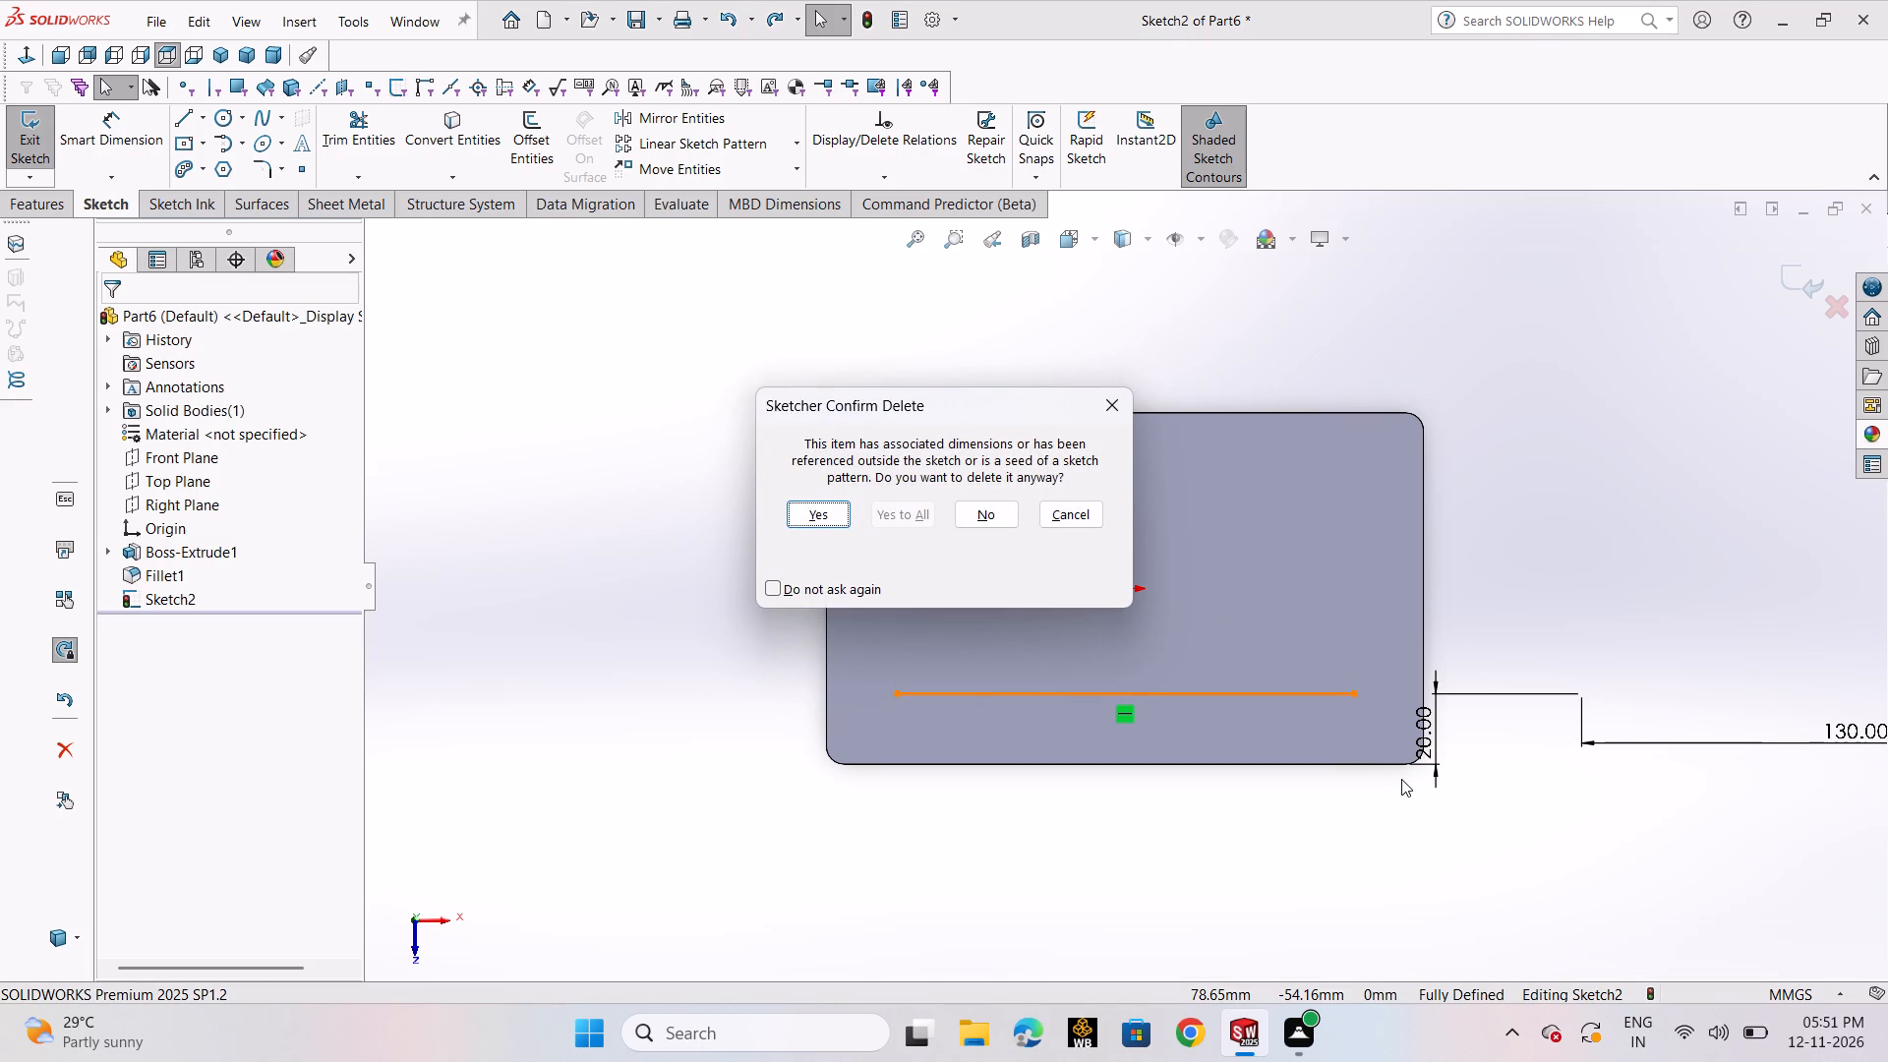
click(830, 527)
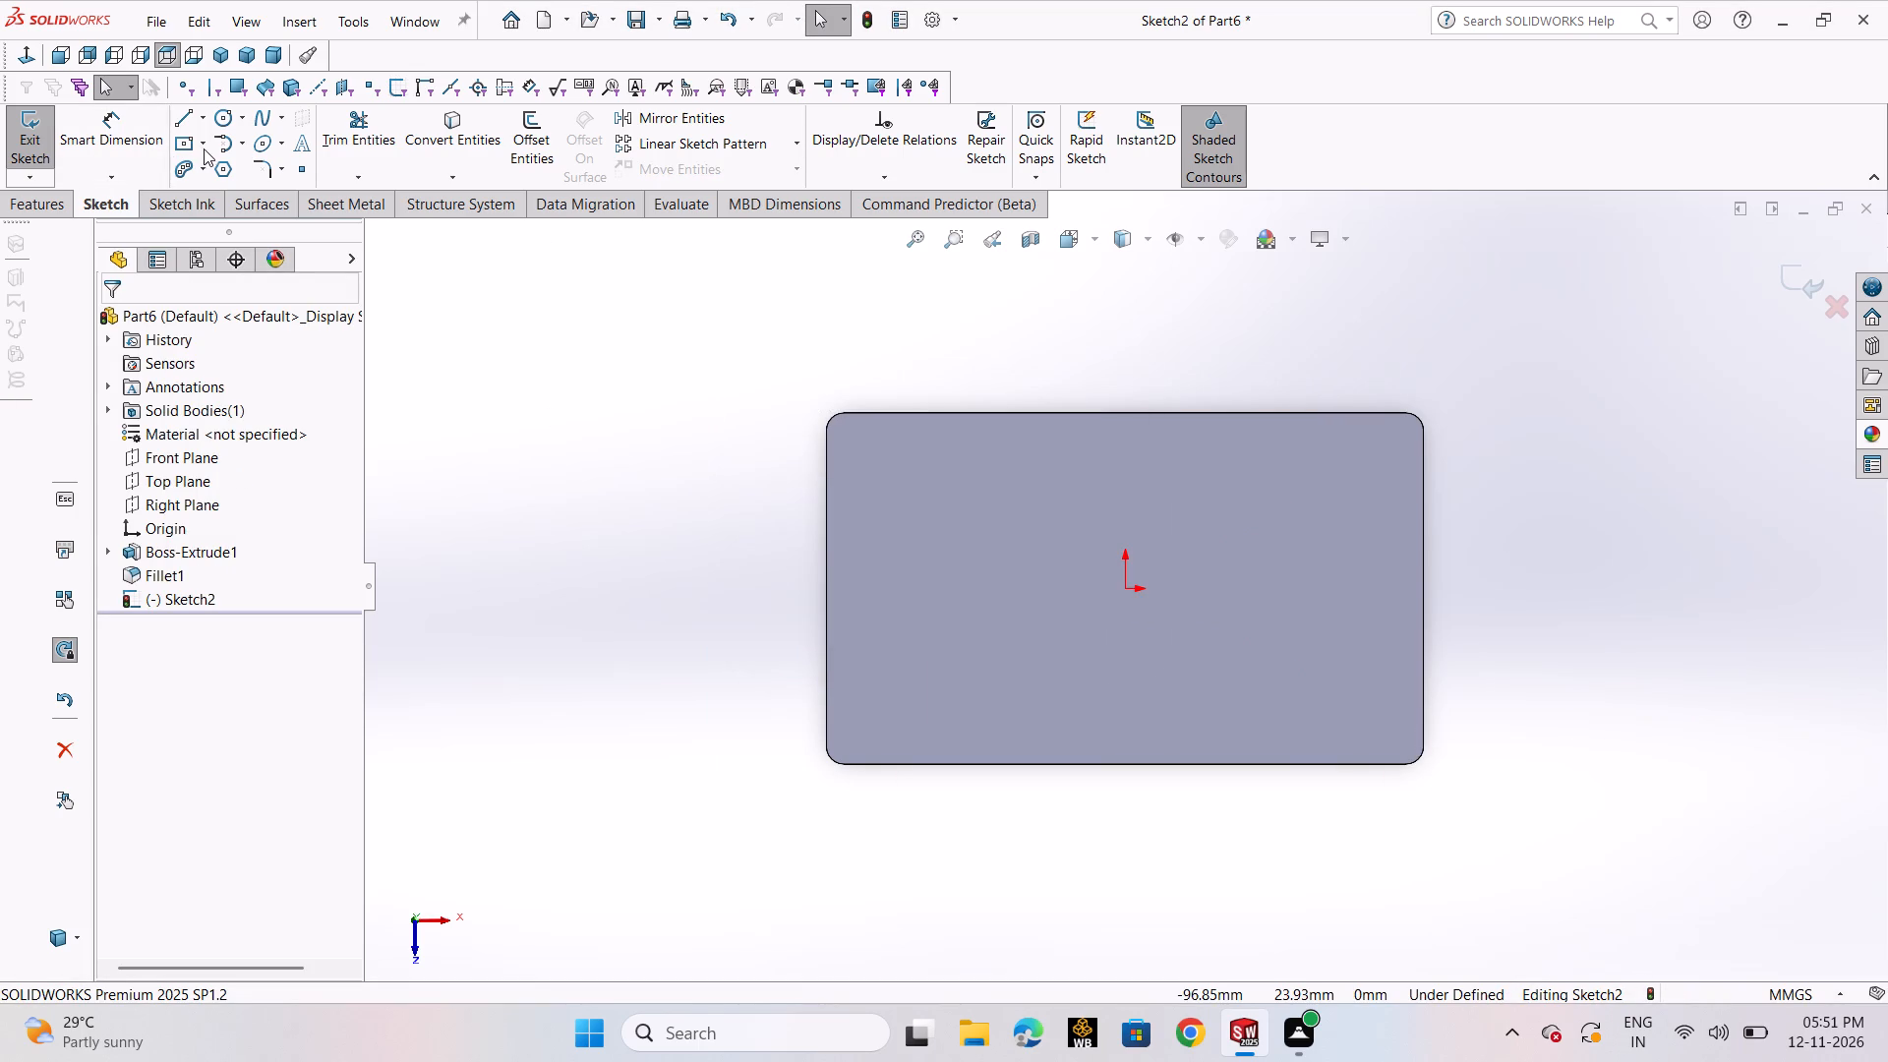
Sketch a corner rectangle about 47 mm high around the origin on the block's top face.
click(205, 148)
click(211, 172)
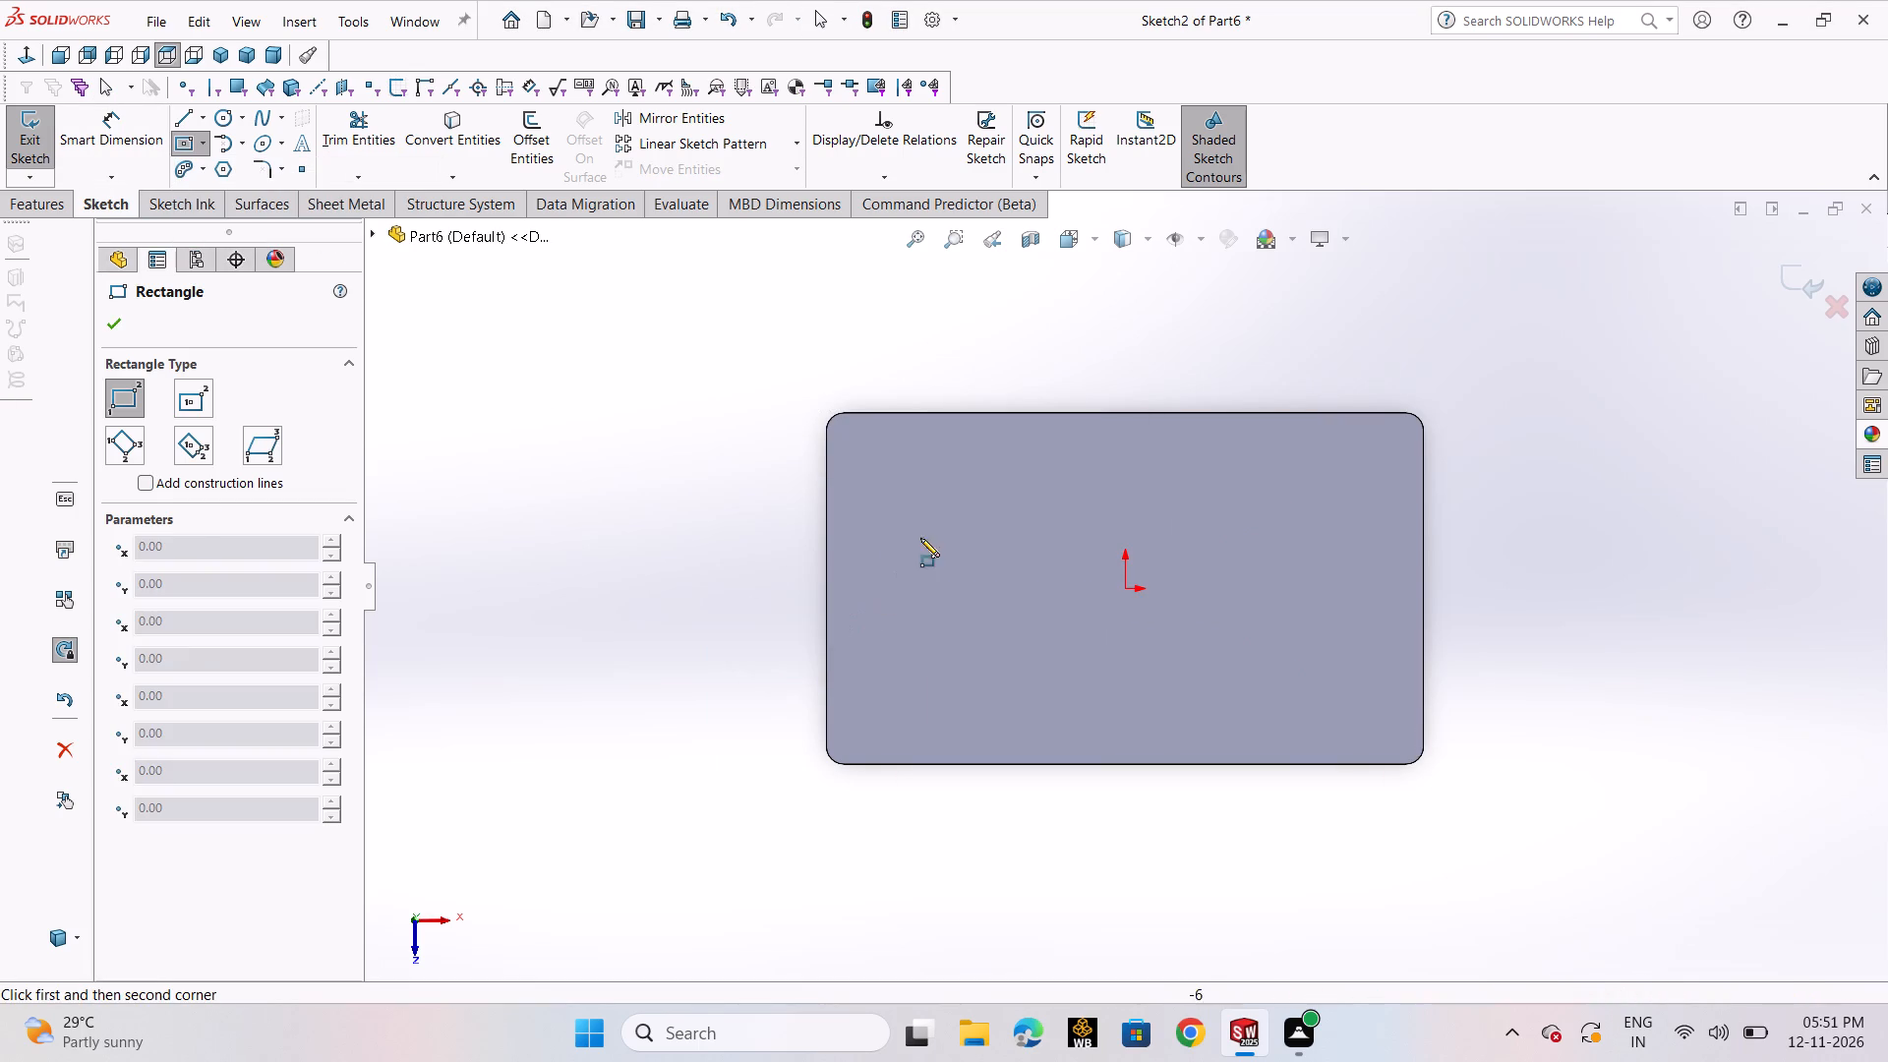
click(945, 514)
click(1269, 680)
right_click(1269, 680)
click(1286, 690)
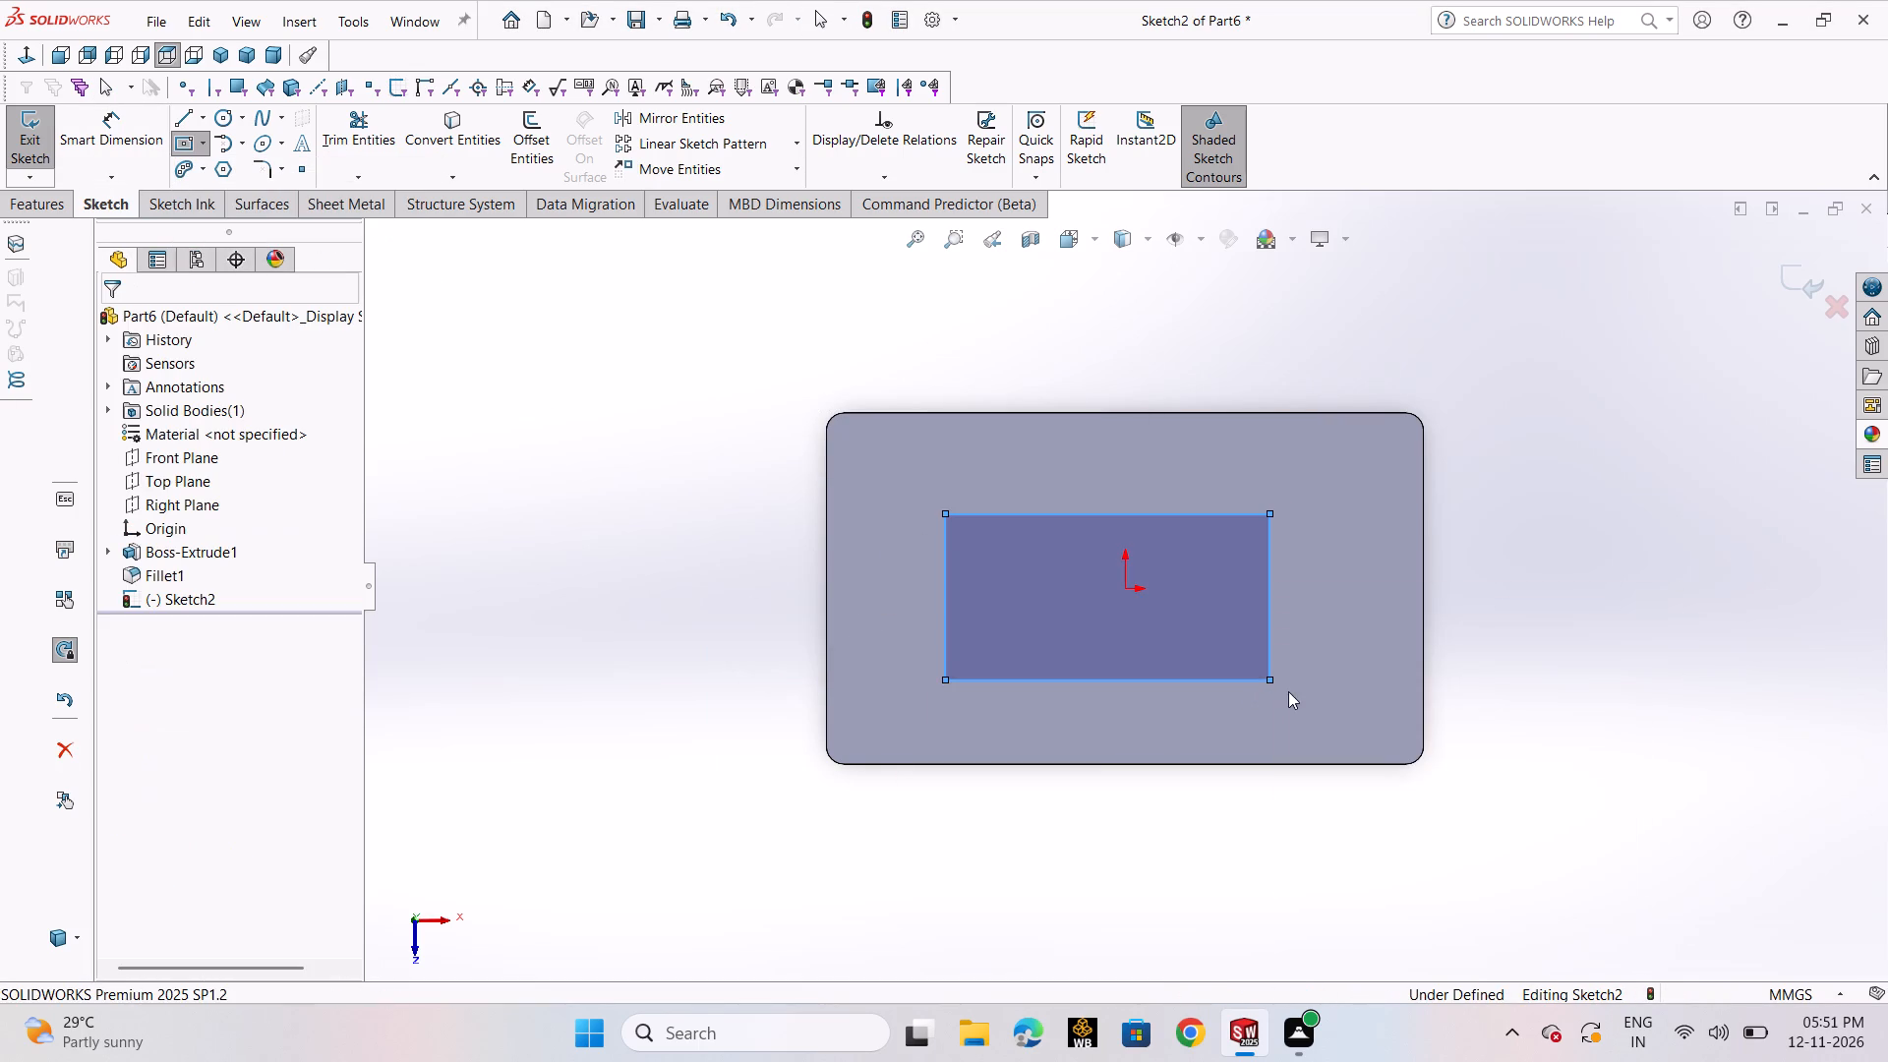
Dimension the corner rectangle 130 mm wide and 15 mm high.
click(103, 138)
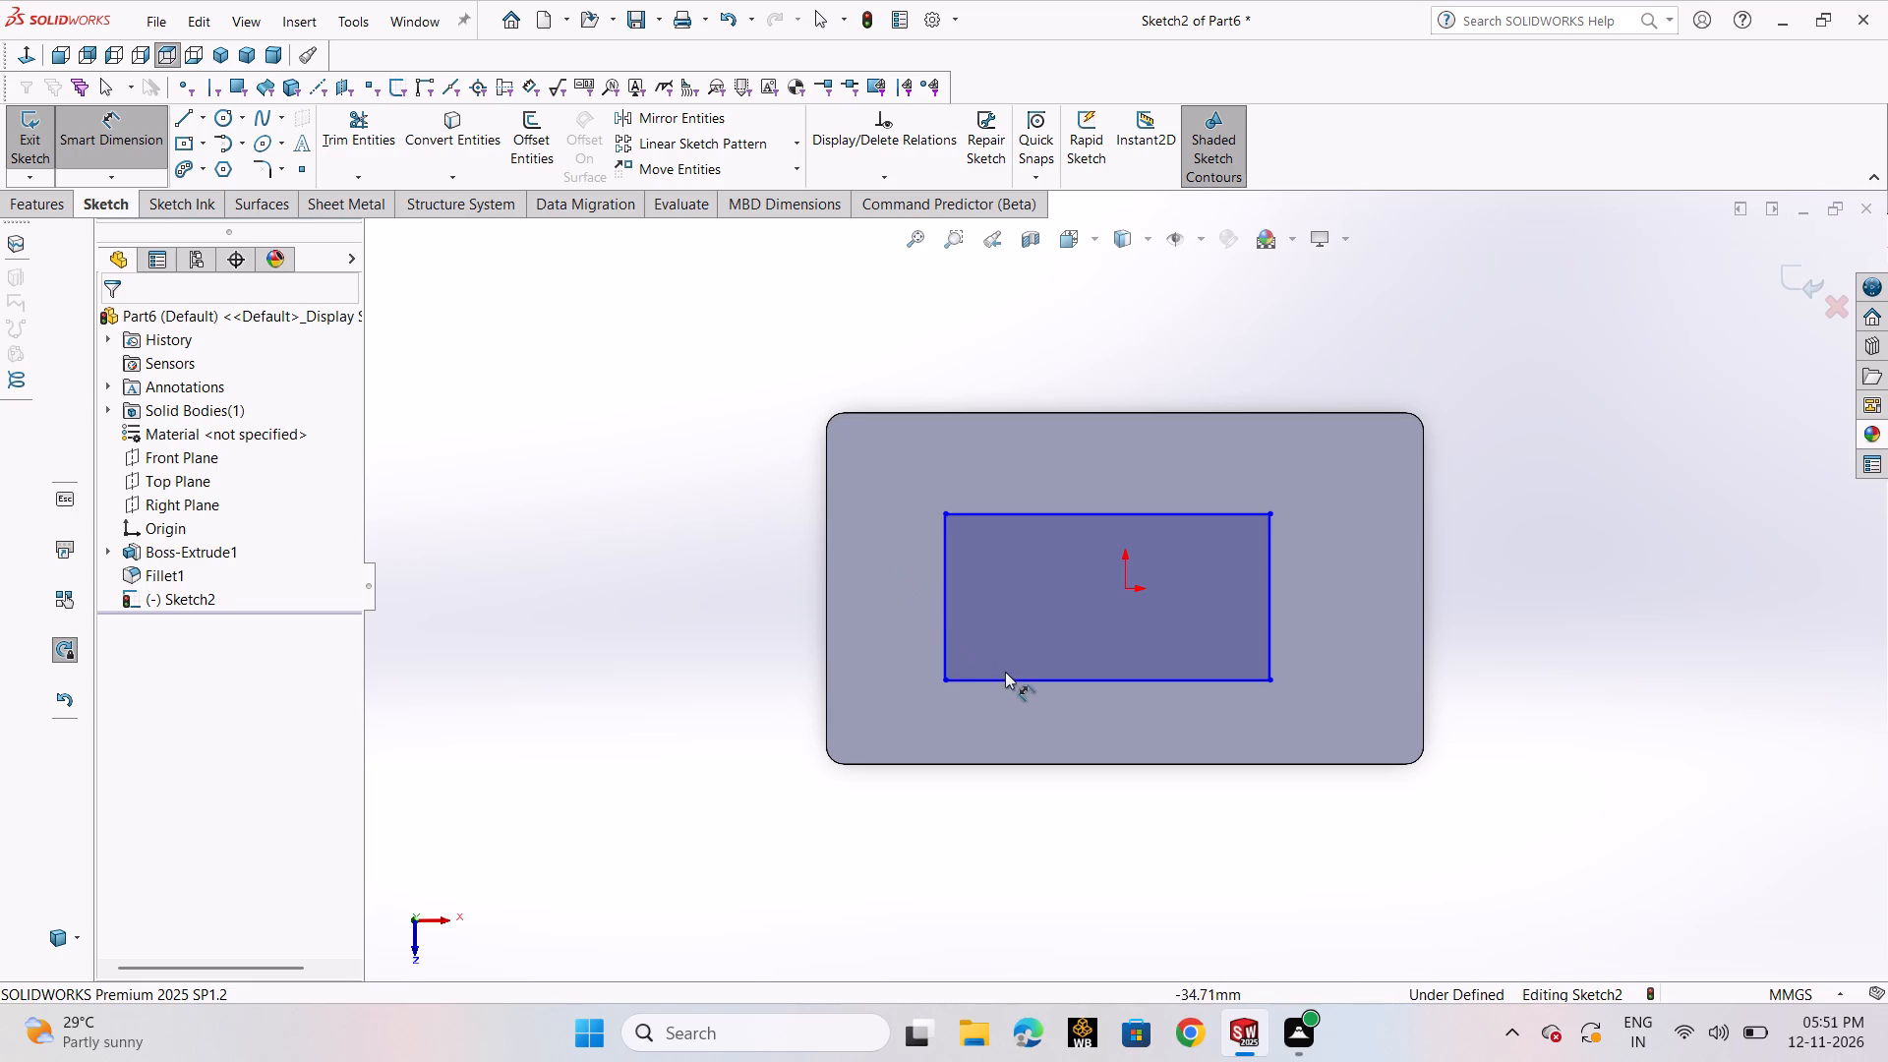
click(1010, 678)
click(1034, 829)
text(130)
key(Return)
click(949, 591)
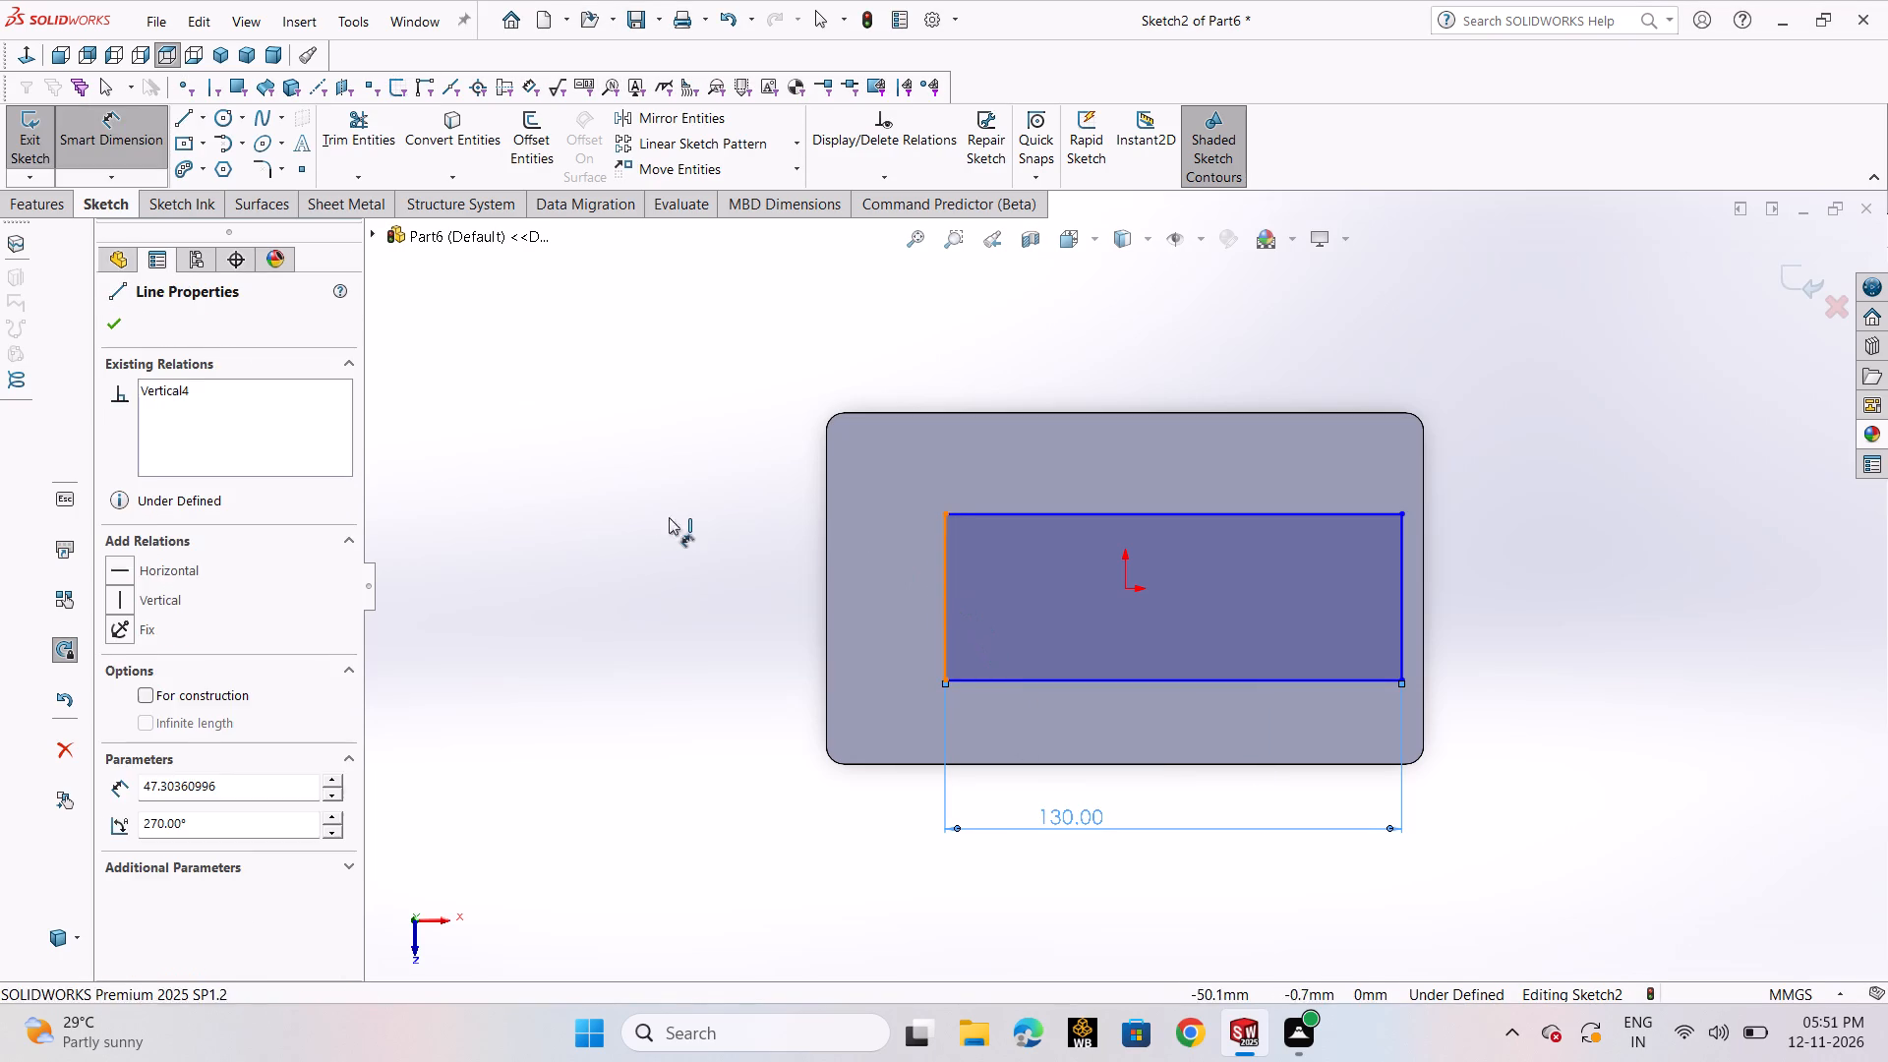
click(656, 514)
key(1)
key(5)
key(Return)
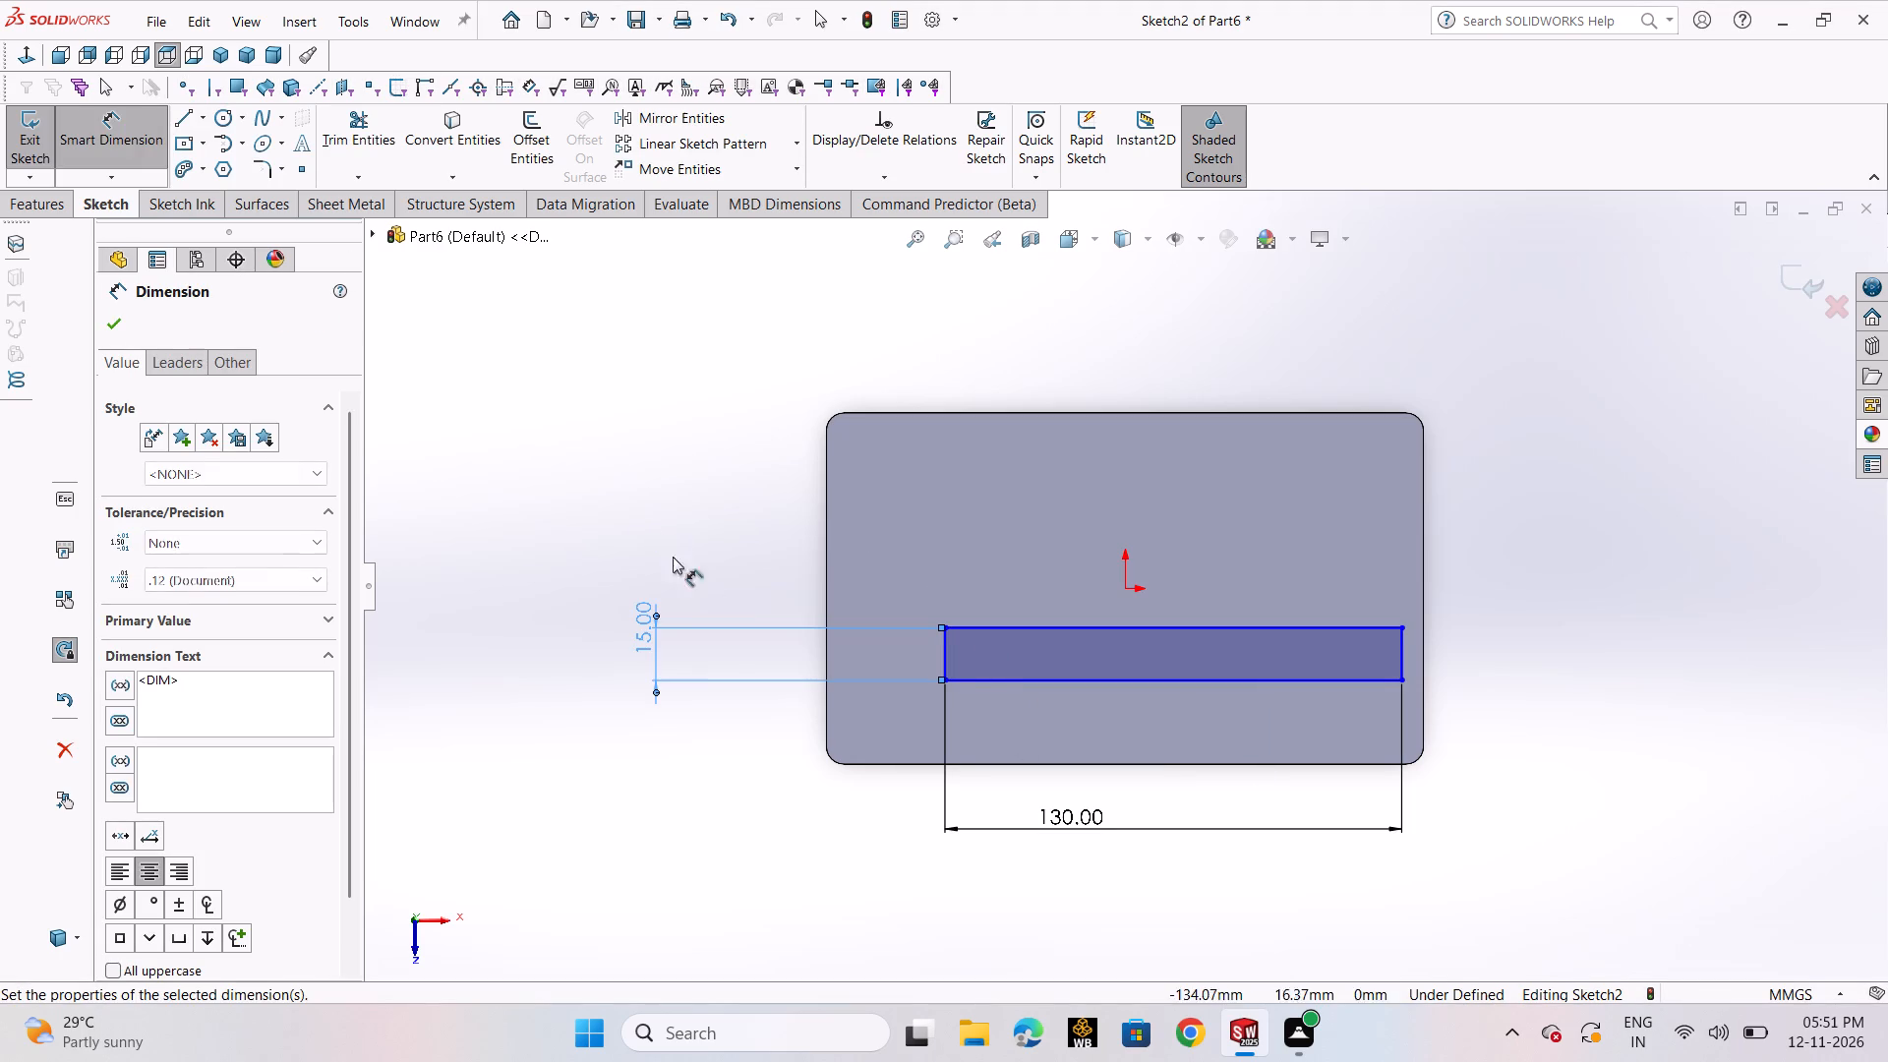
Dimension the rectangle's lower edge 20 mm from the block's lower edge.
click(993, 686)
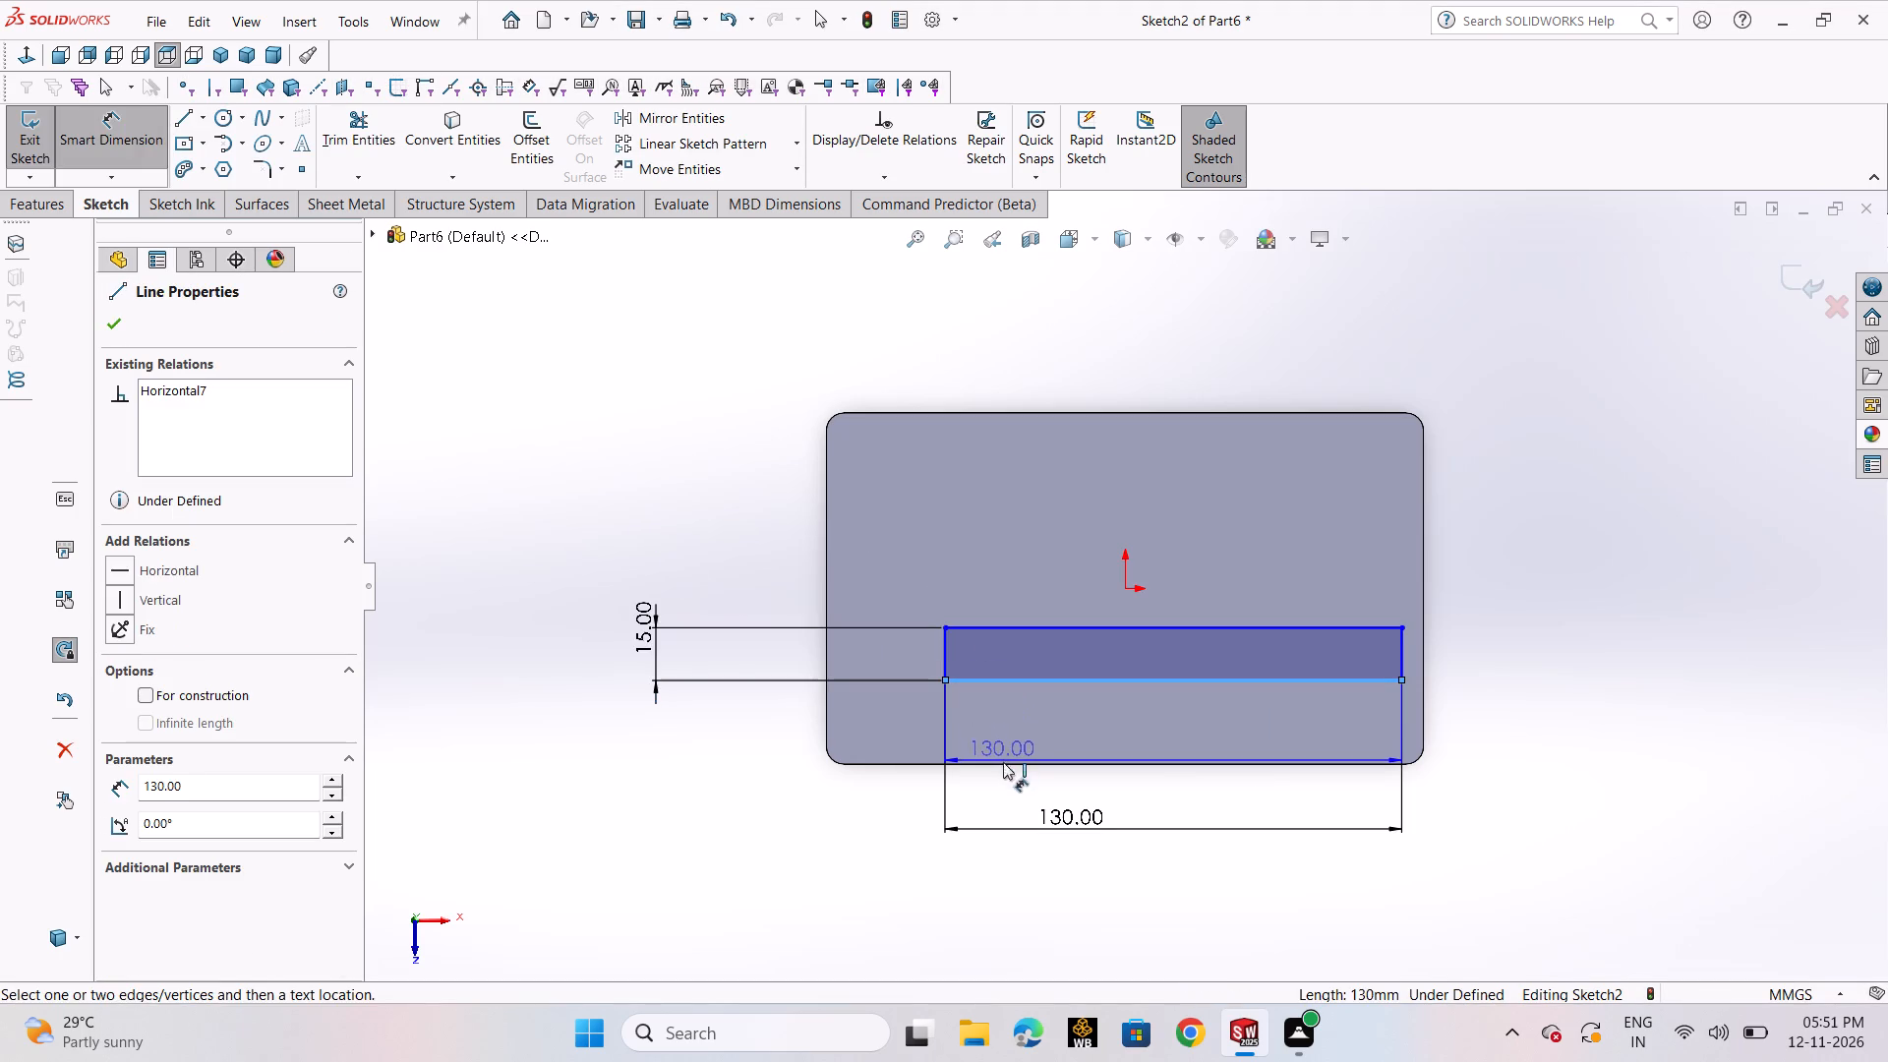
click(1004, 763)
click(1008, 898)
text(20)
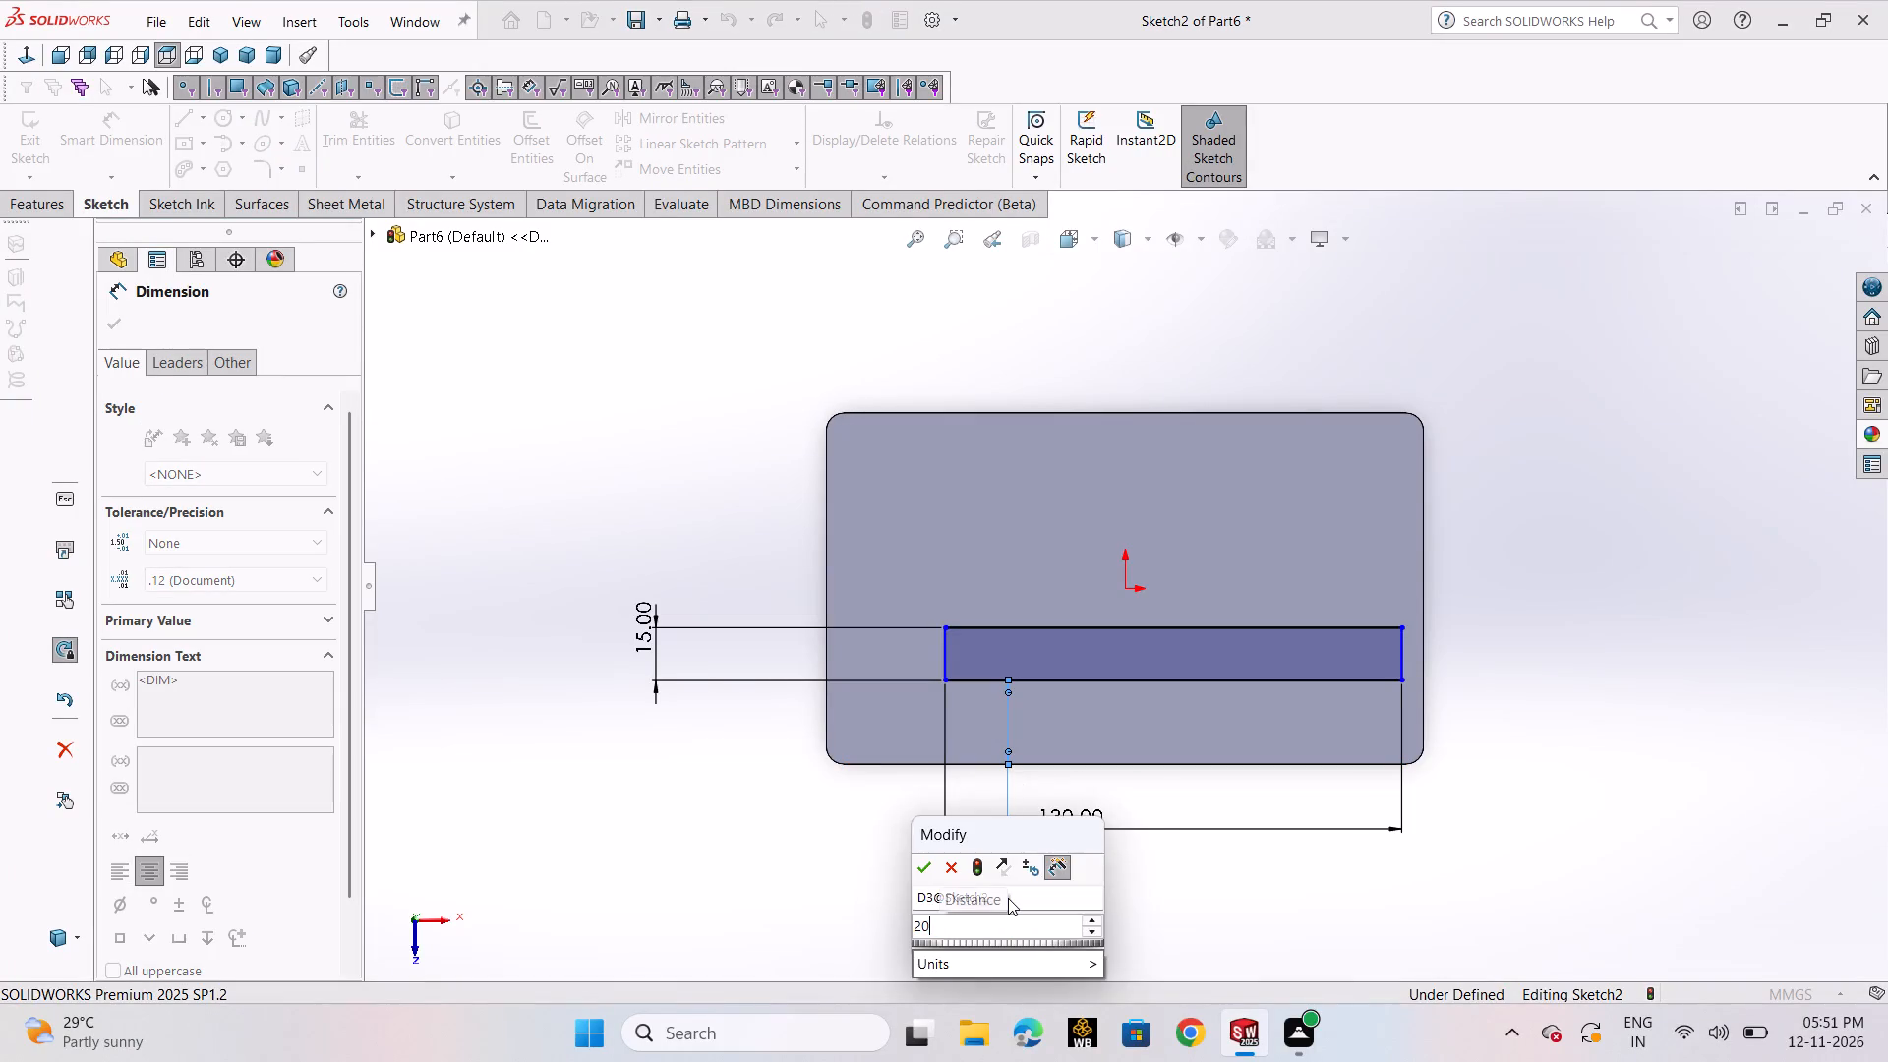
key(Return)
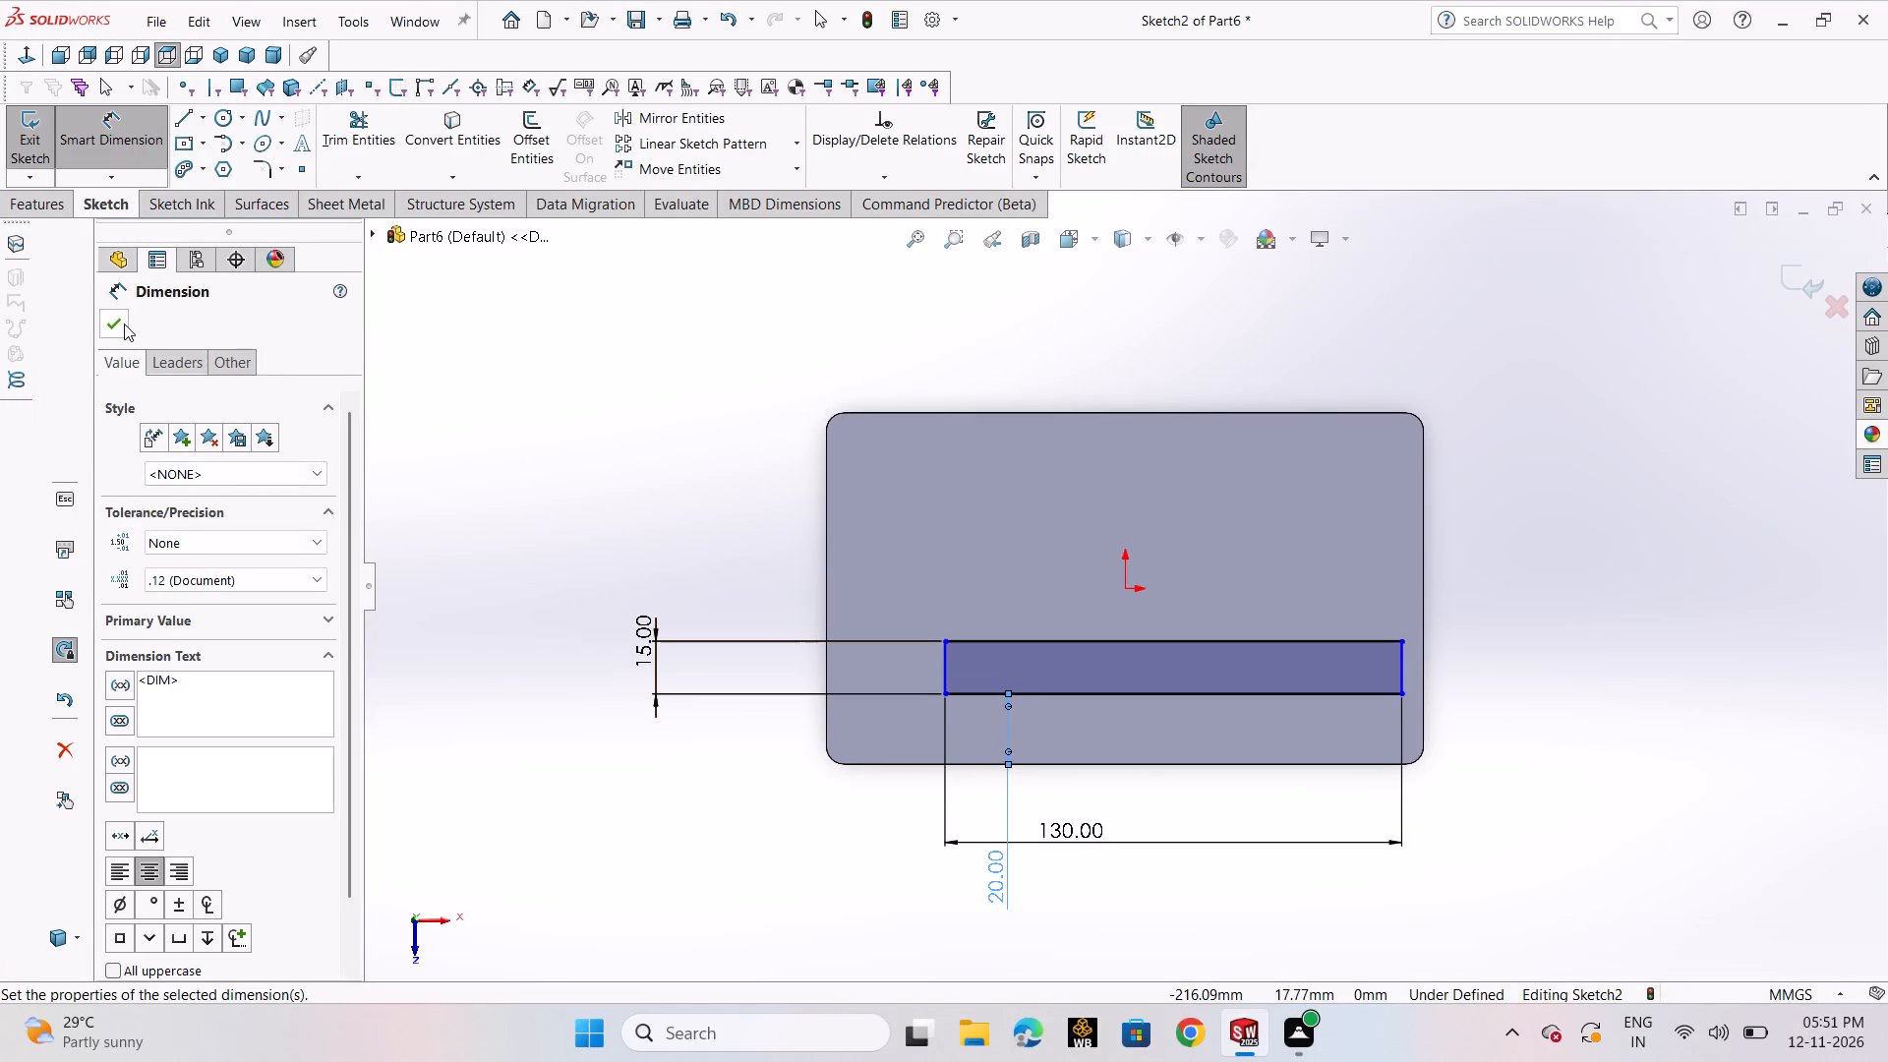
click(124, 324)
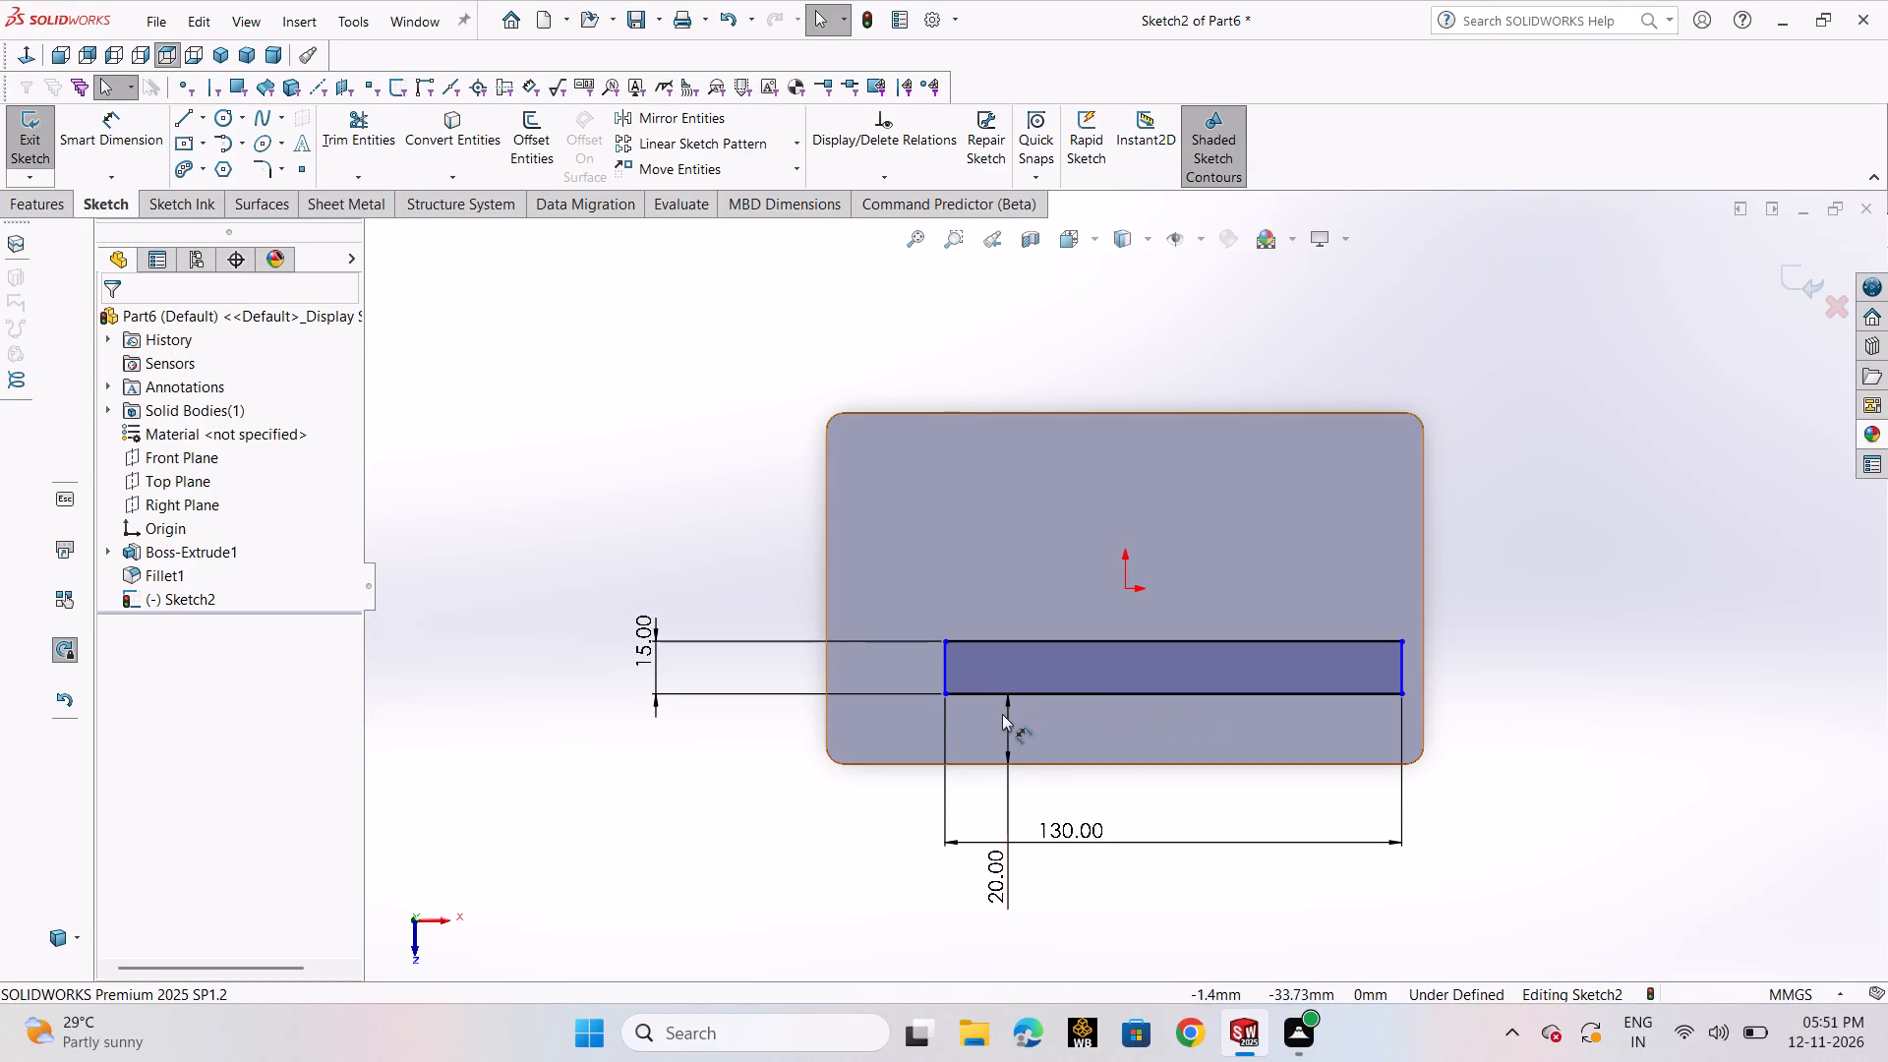
Add a Vertical relation between the midpoint of the rectangle's upper edge and the origin.
click(1175, 642)
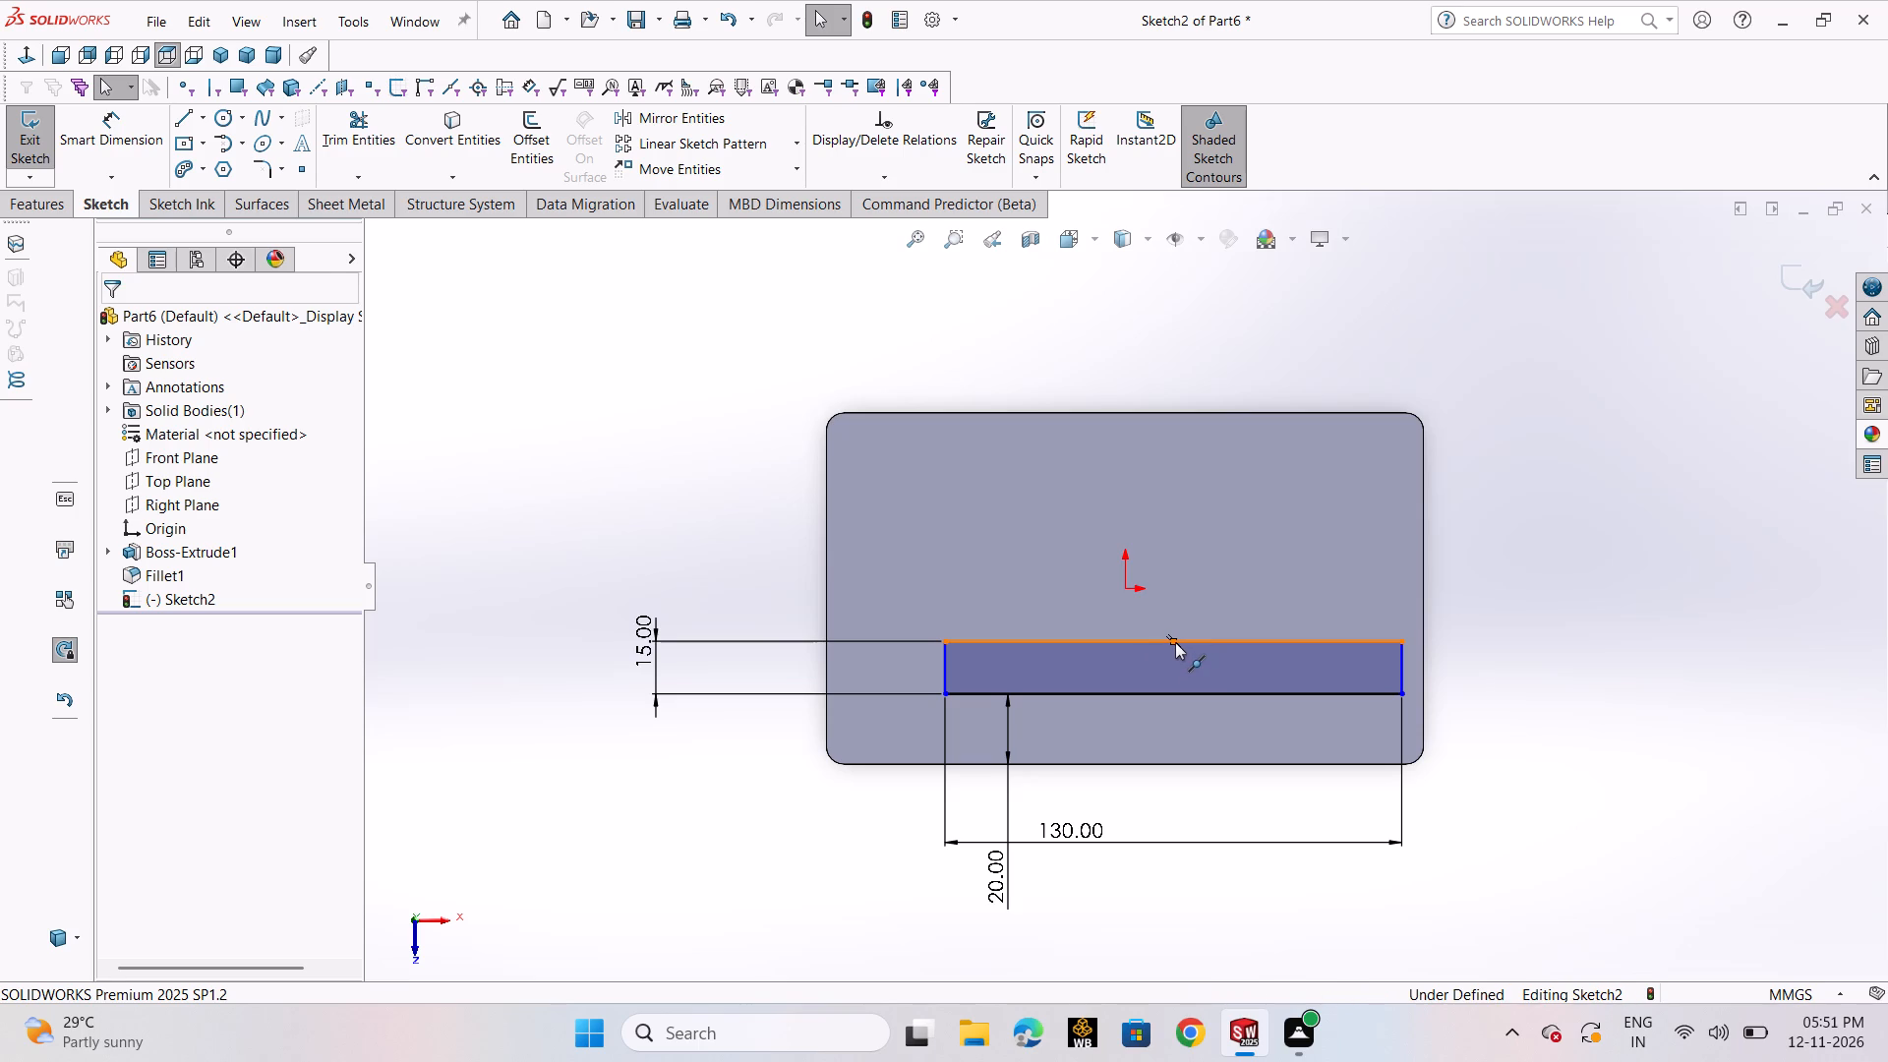
ctrl+click(1130, 594)
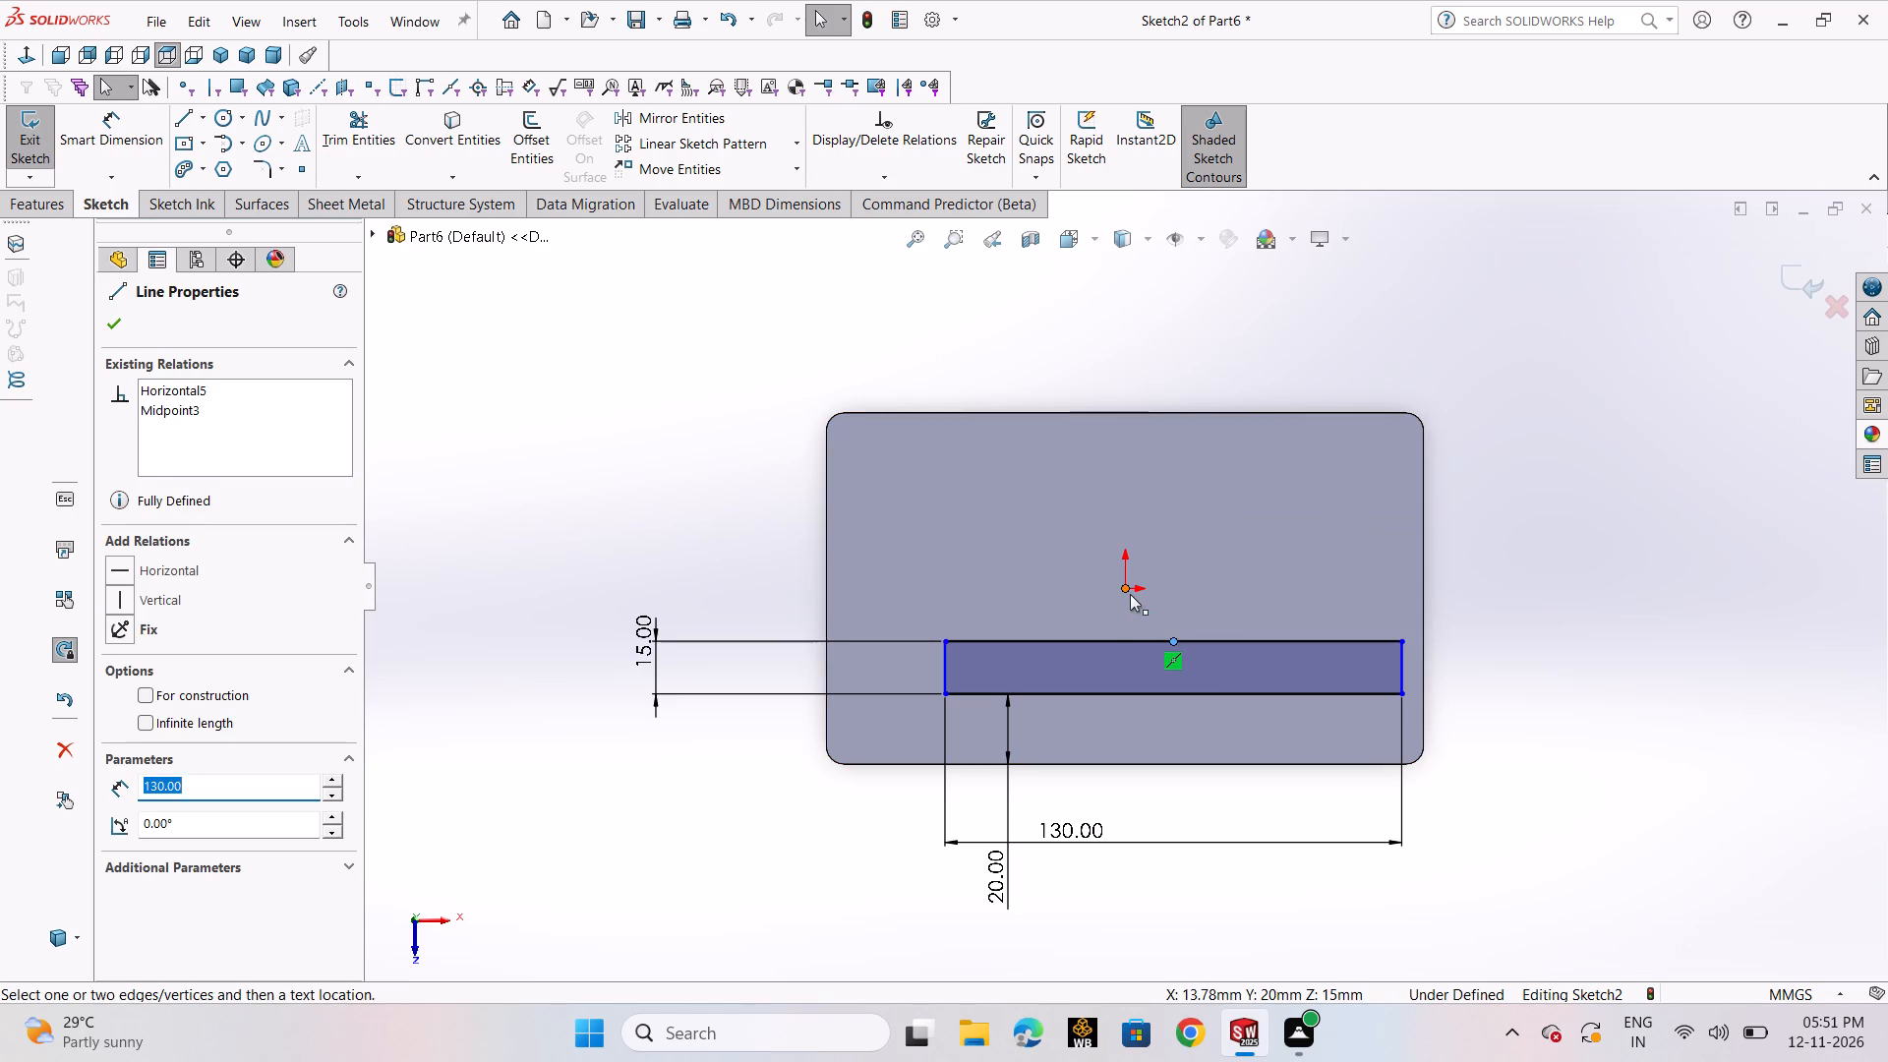
click(135, 695)
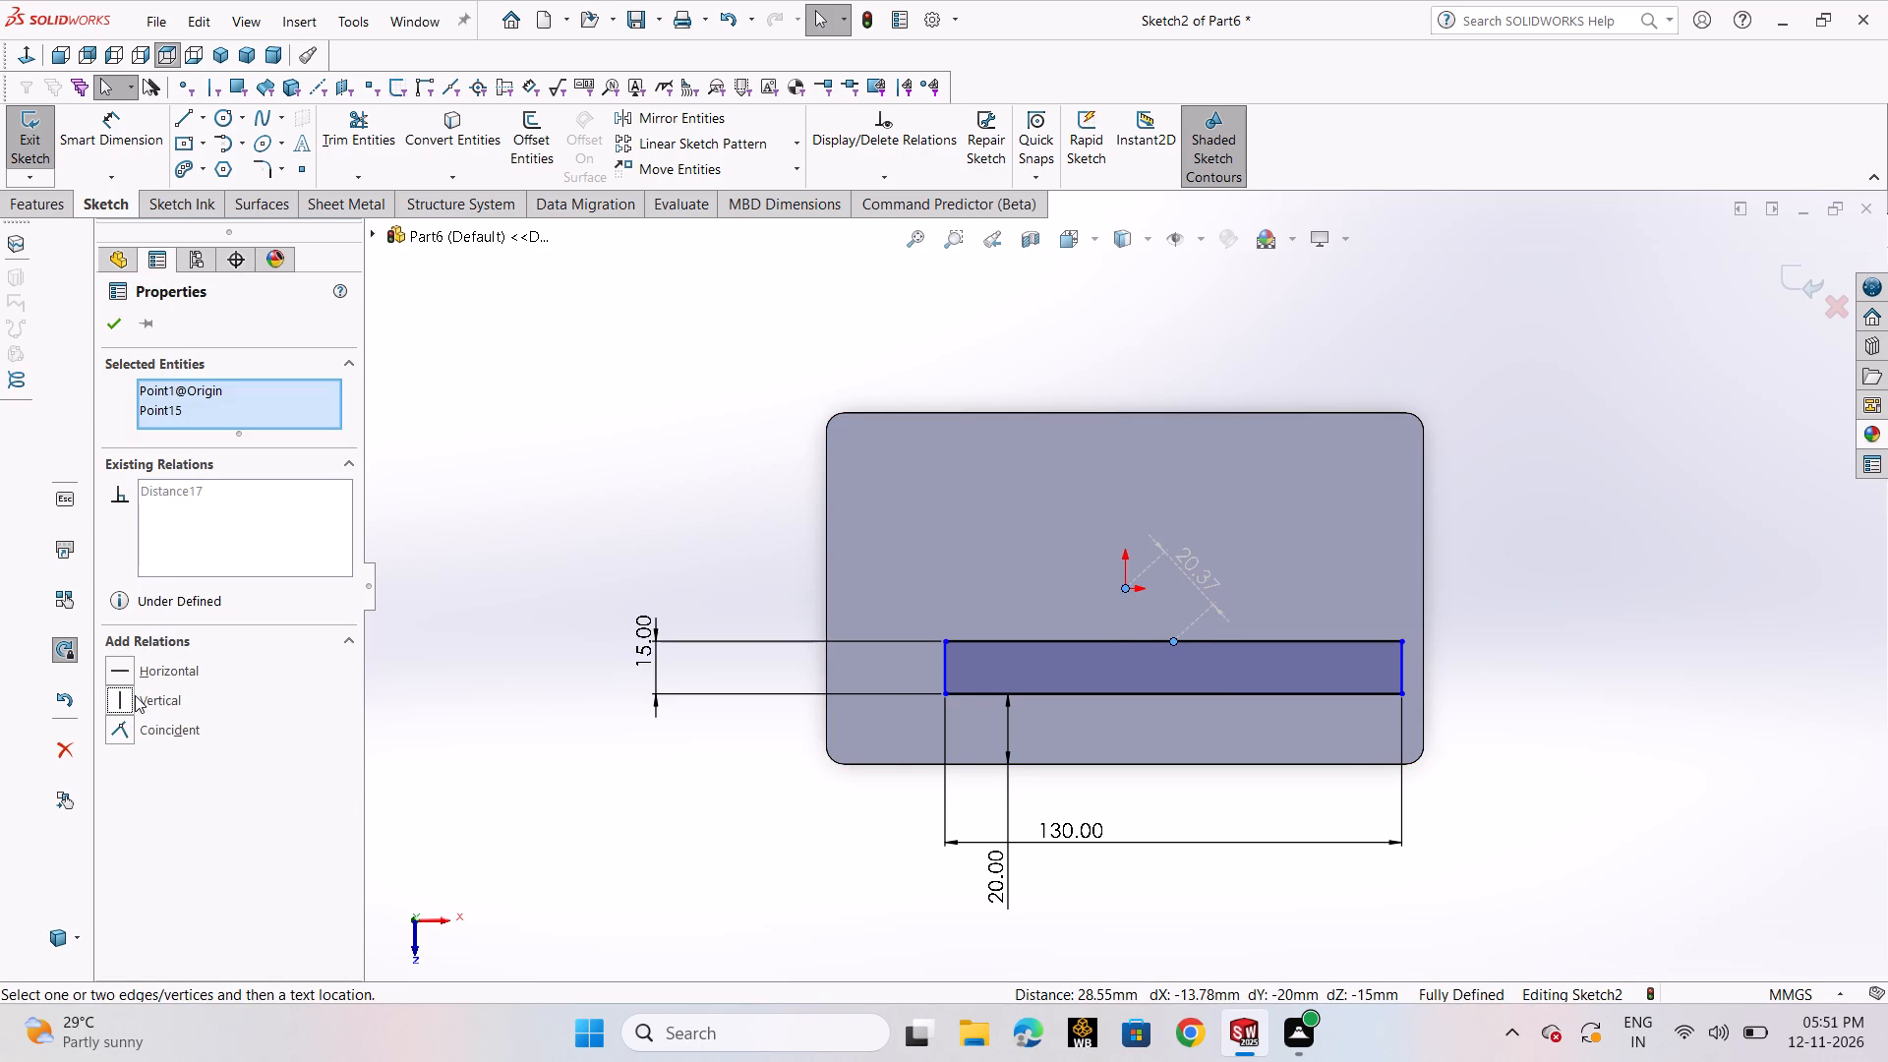
click(108, 324)
click(566, 656)
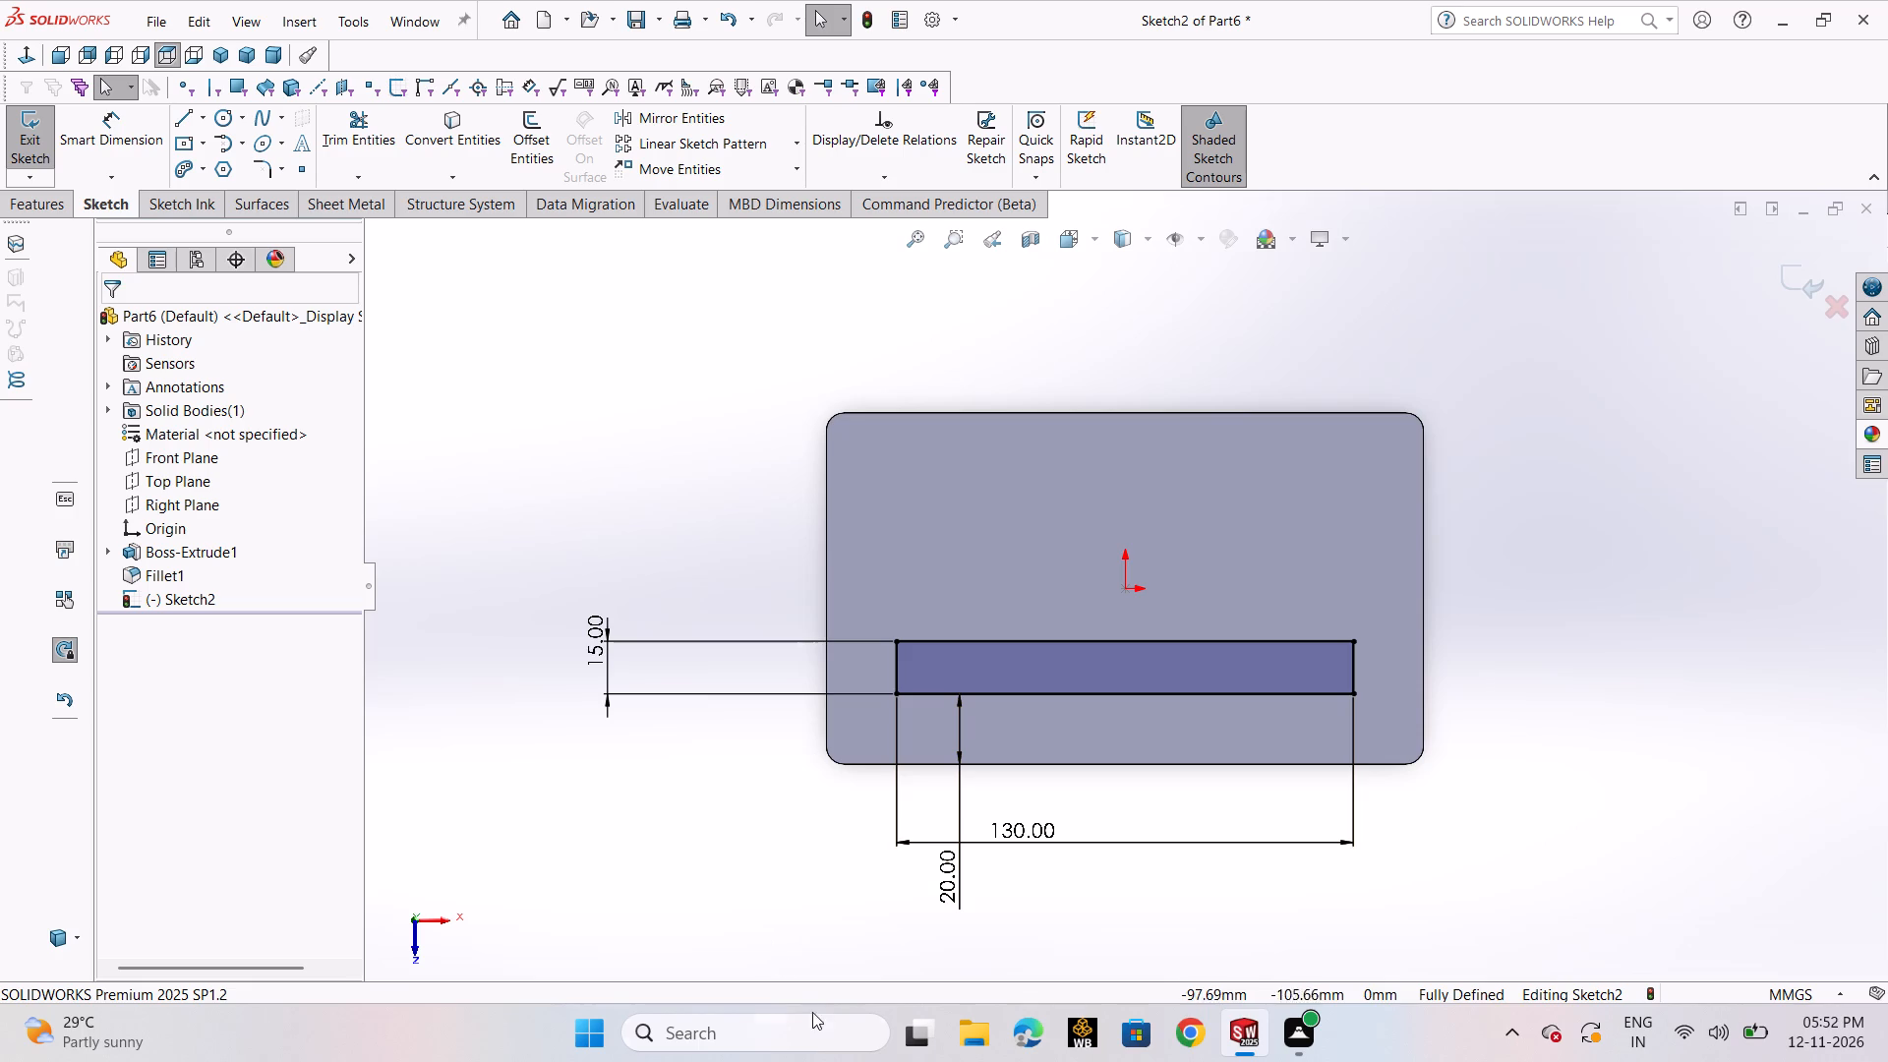
Delete the 20 mm dimension between the rectangle's lower edge and the block's lower edge.
click(950, 876)
key(BackSpace)
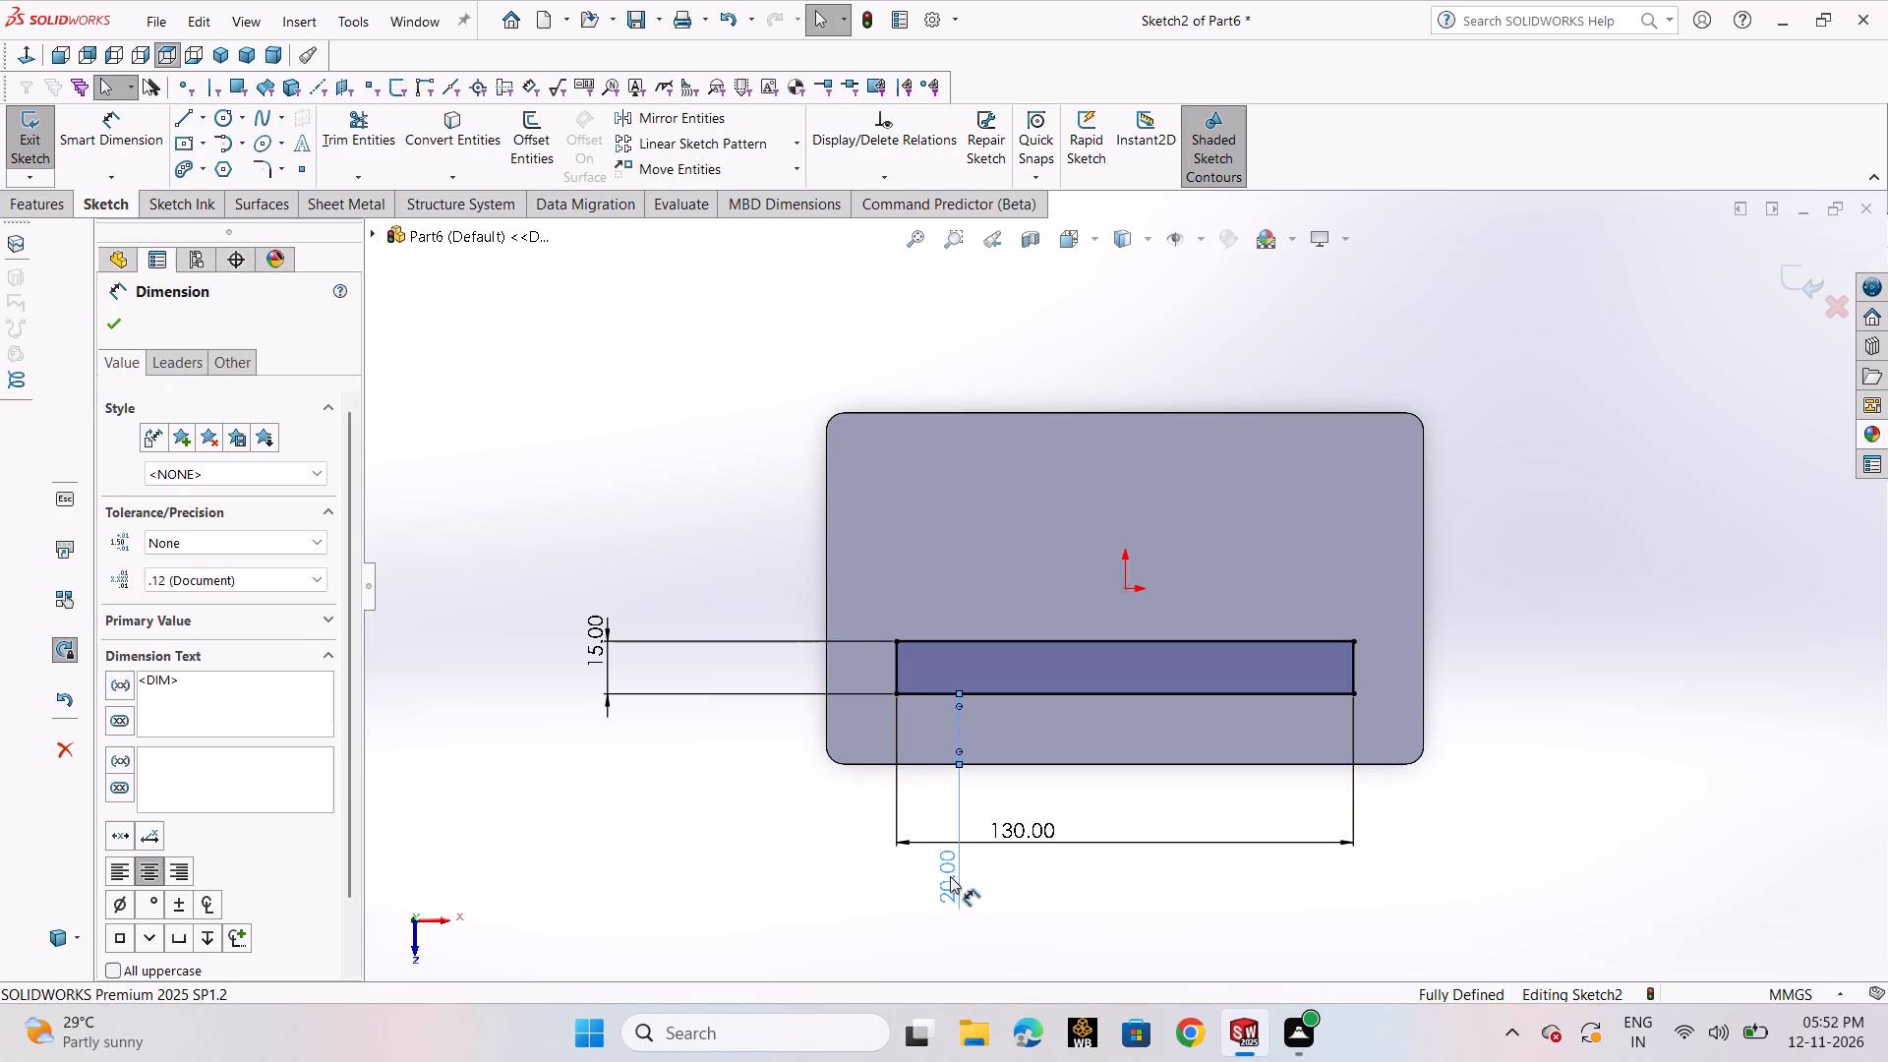
key(Delete)
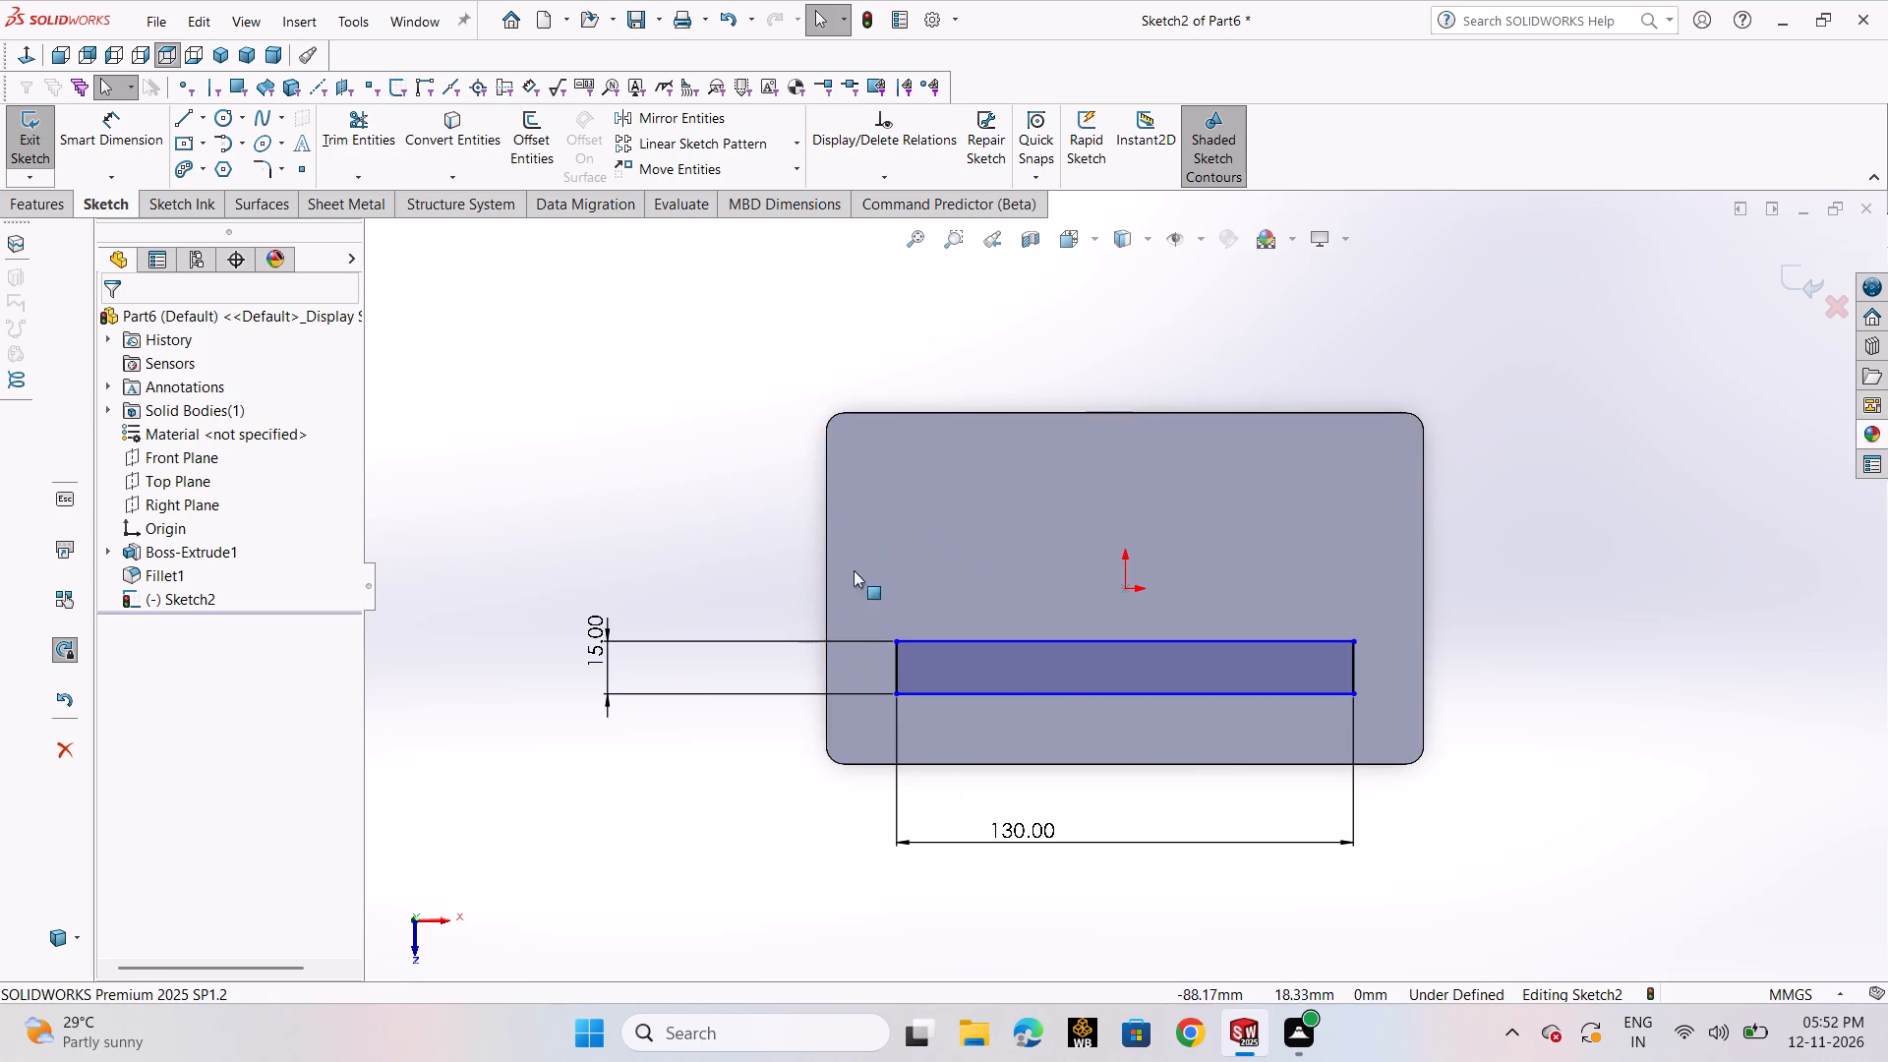
Move the rectangle up the face so it surrounds the origin, with its centre about 1 mm above the origin.
drag(1166, 642, 1165, 568)
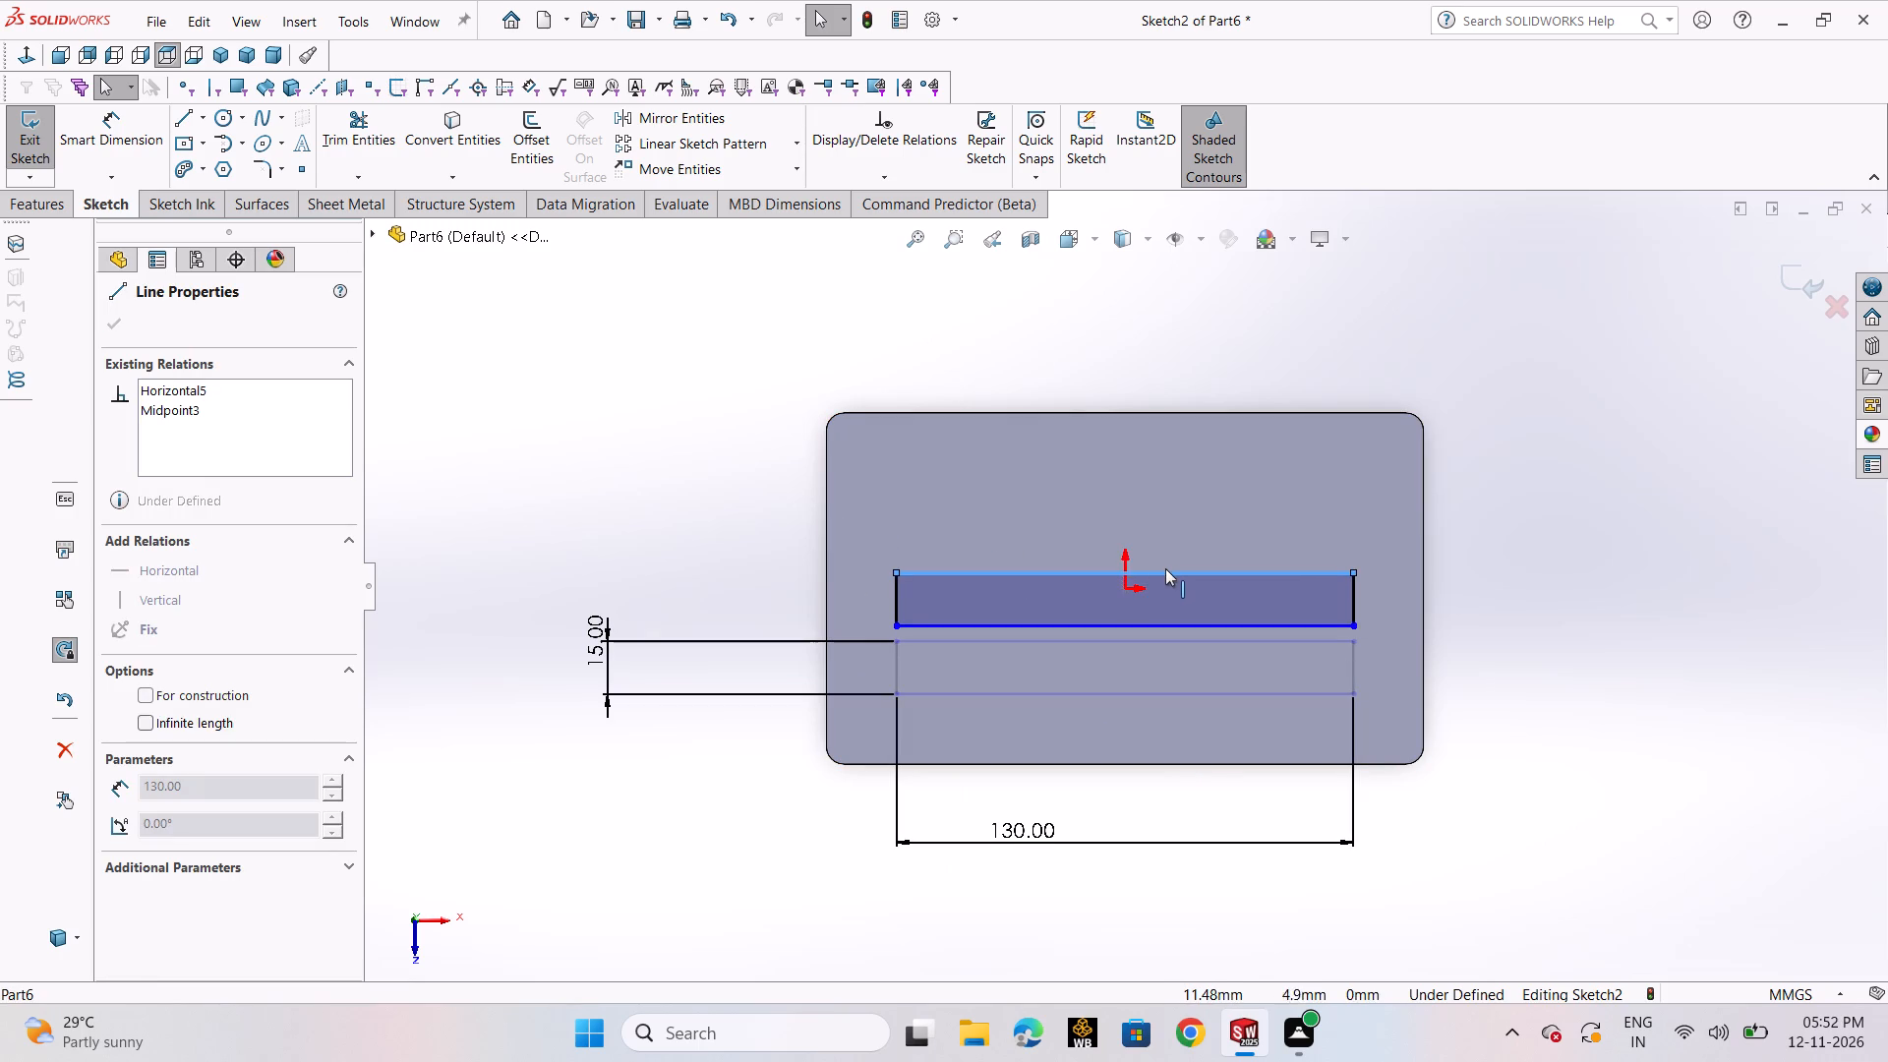
drag(1165, 568, 1167, 559)
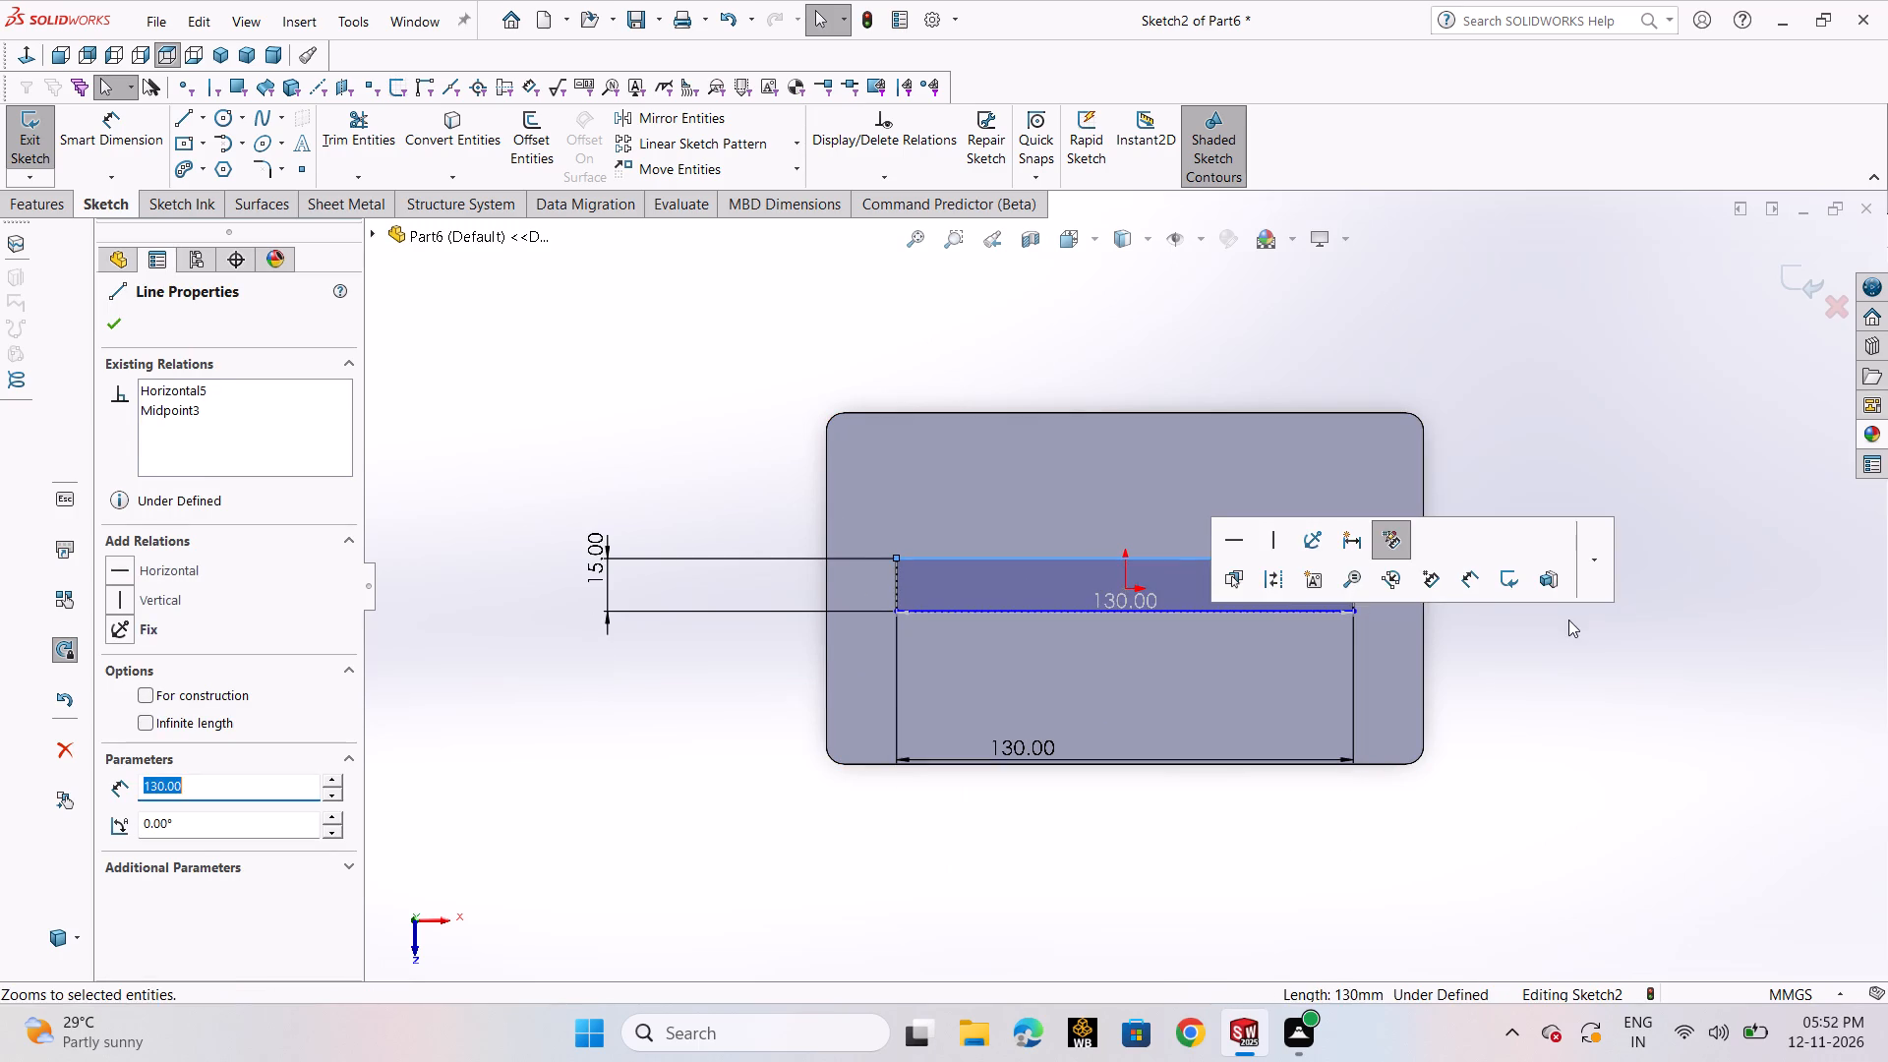
click(1552, 678)
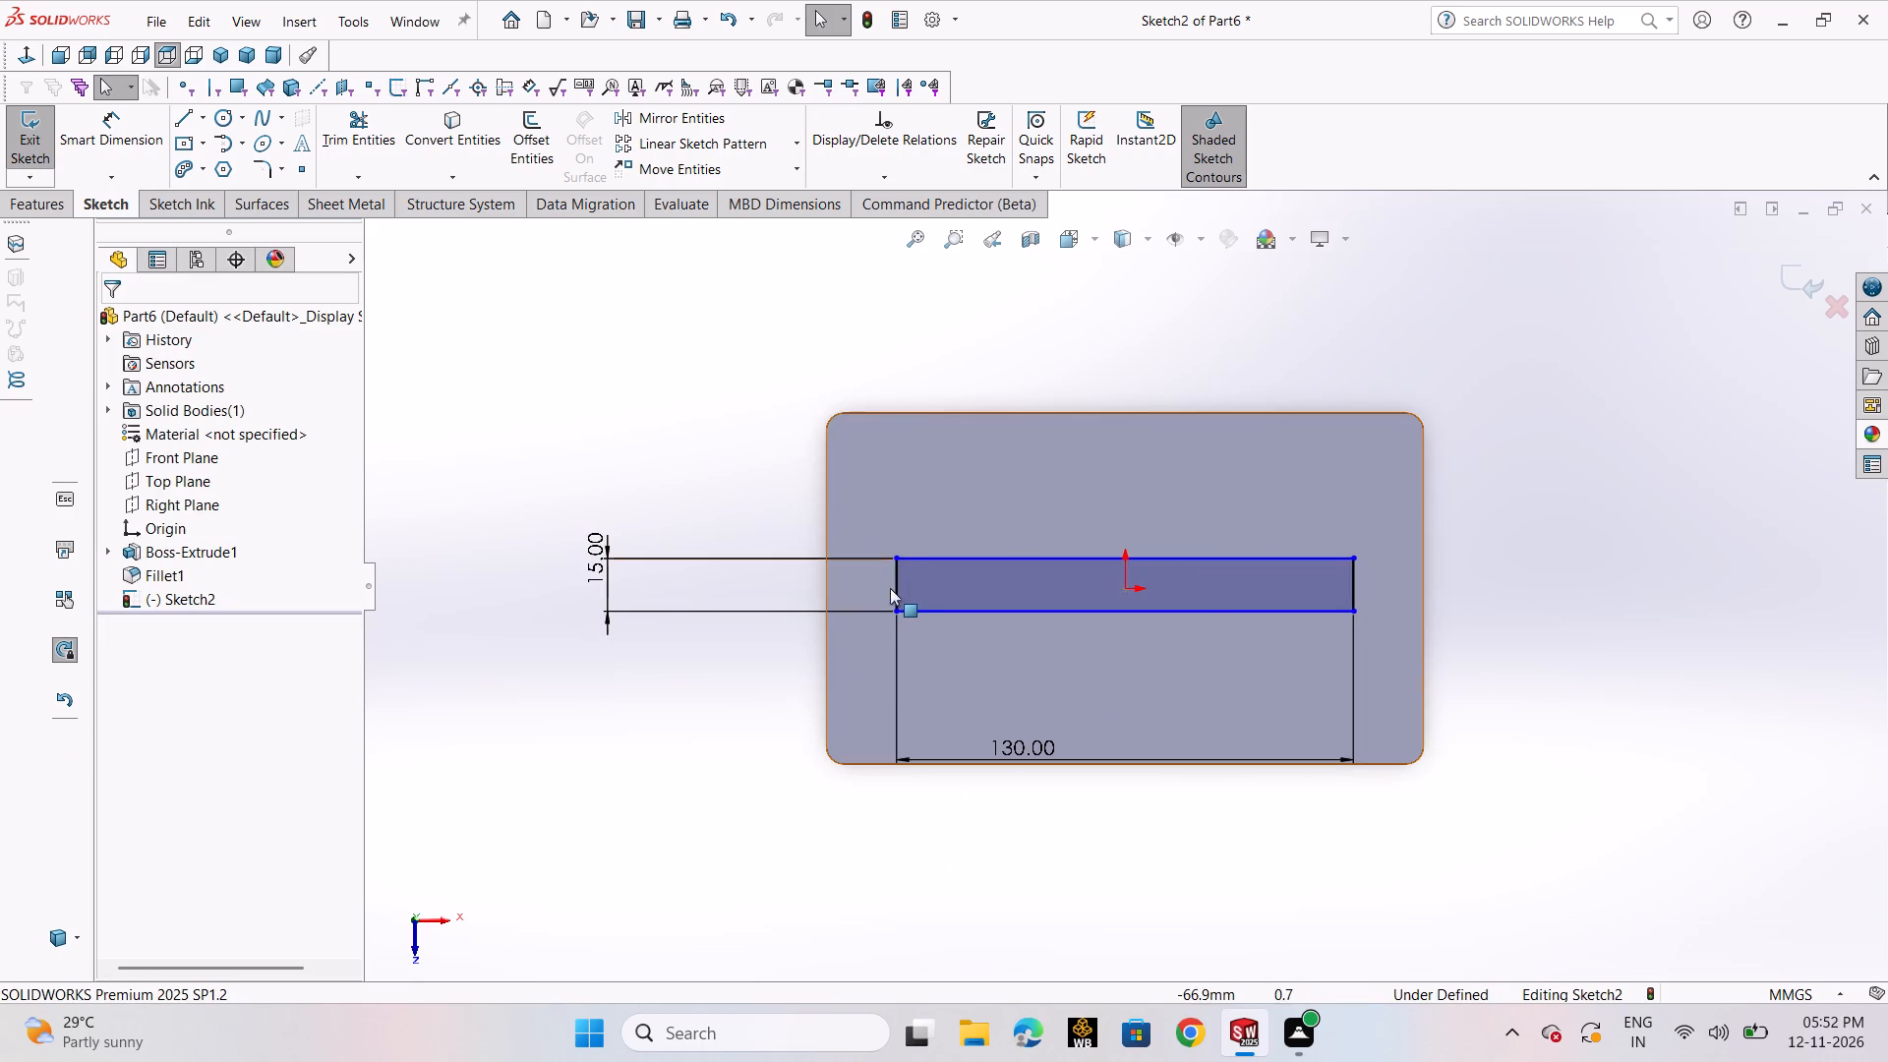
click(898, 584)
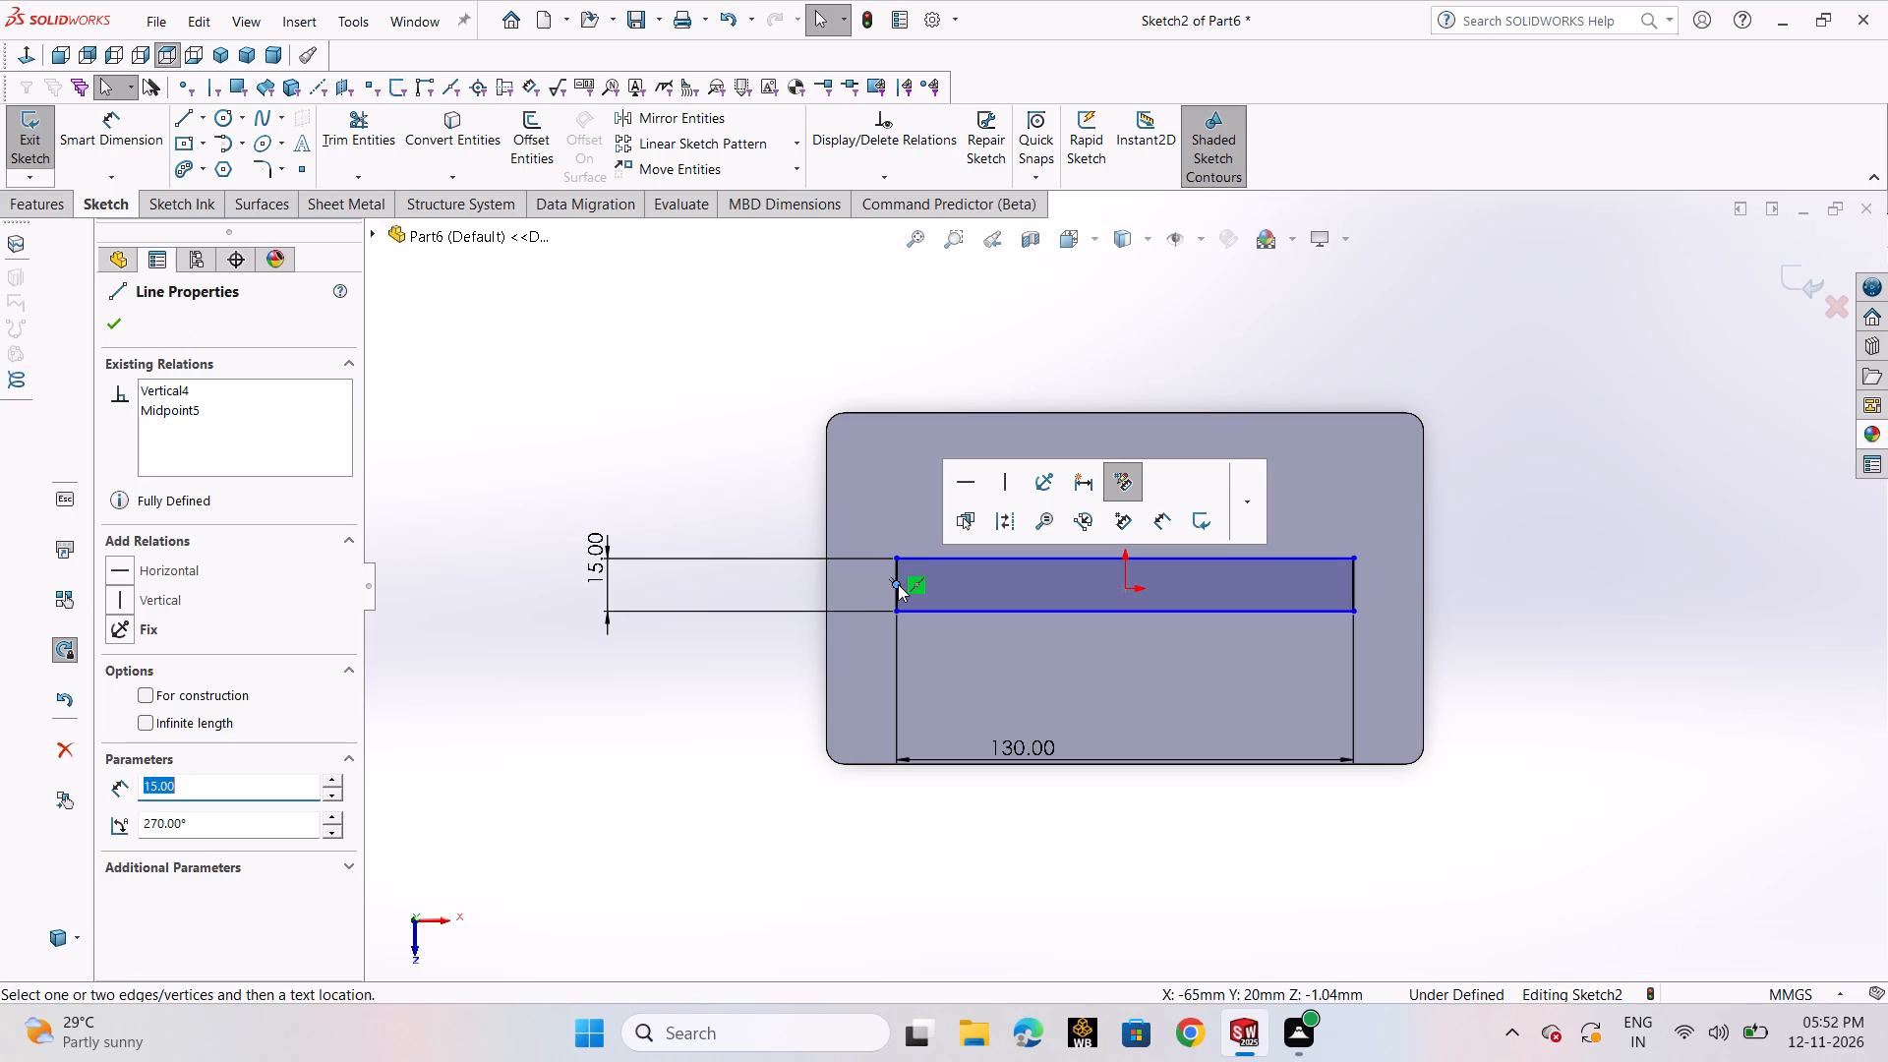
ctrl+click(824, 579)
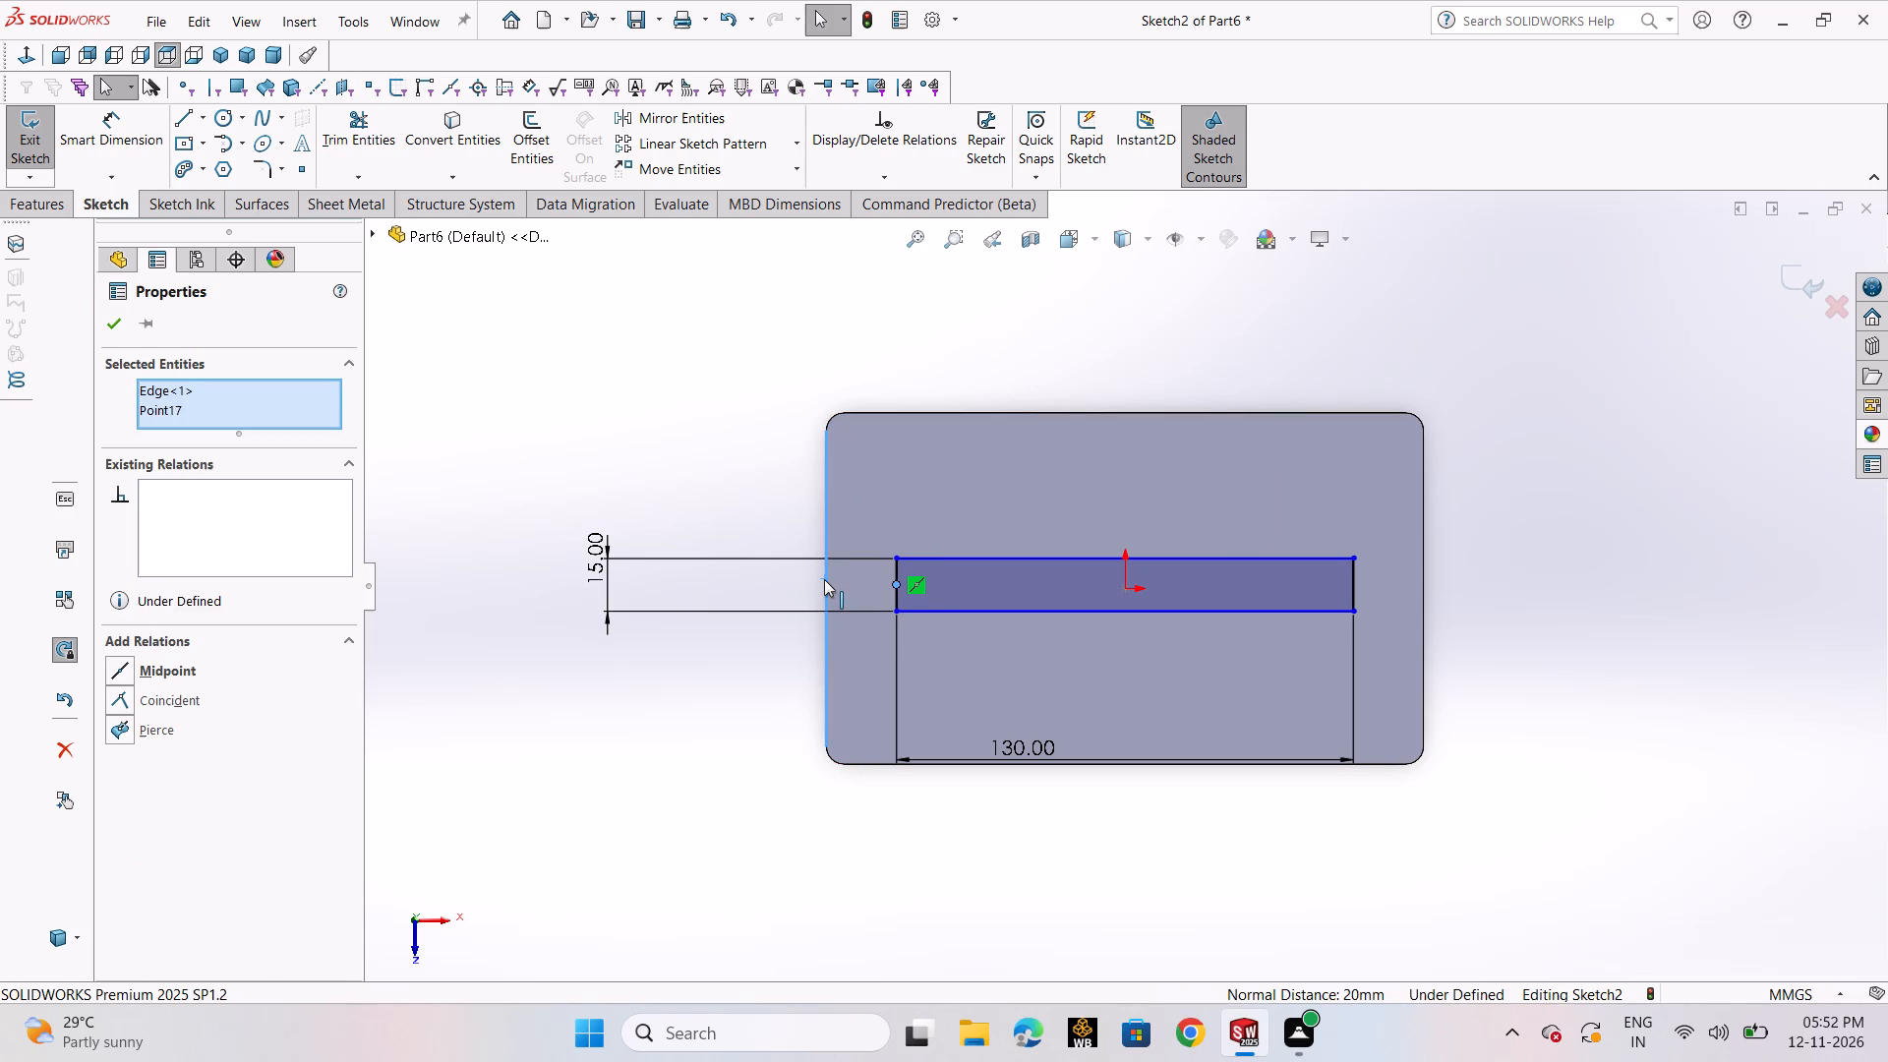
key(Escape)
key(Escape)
Add a Horizontal relation between the midpoint of the block's left edge and the midpoint of the rectangle's left edge.
scroll(818, 607, down, 3)
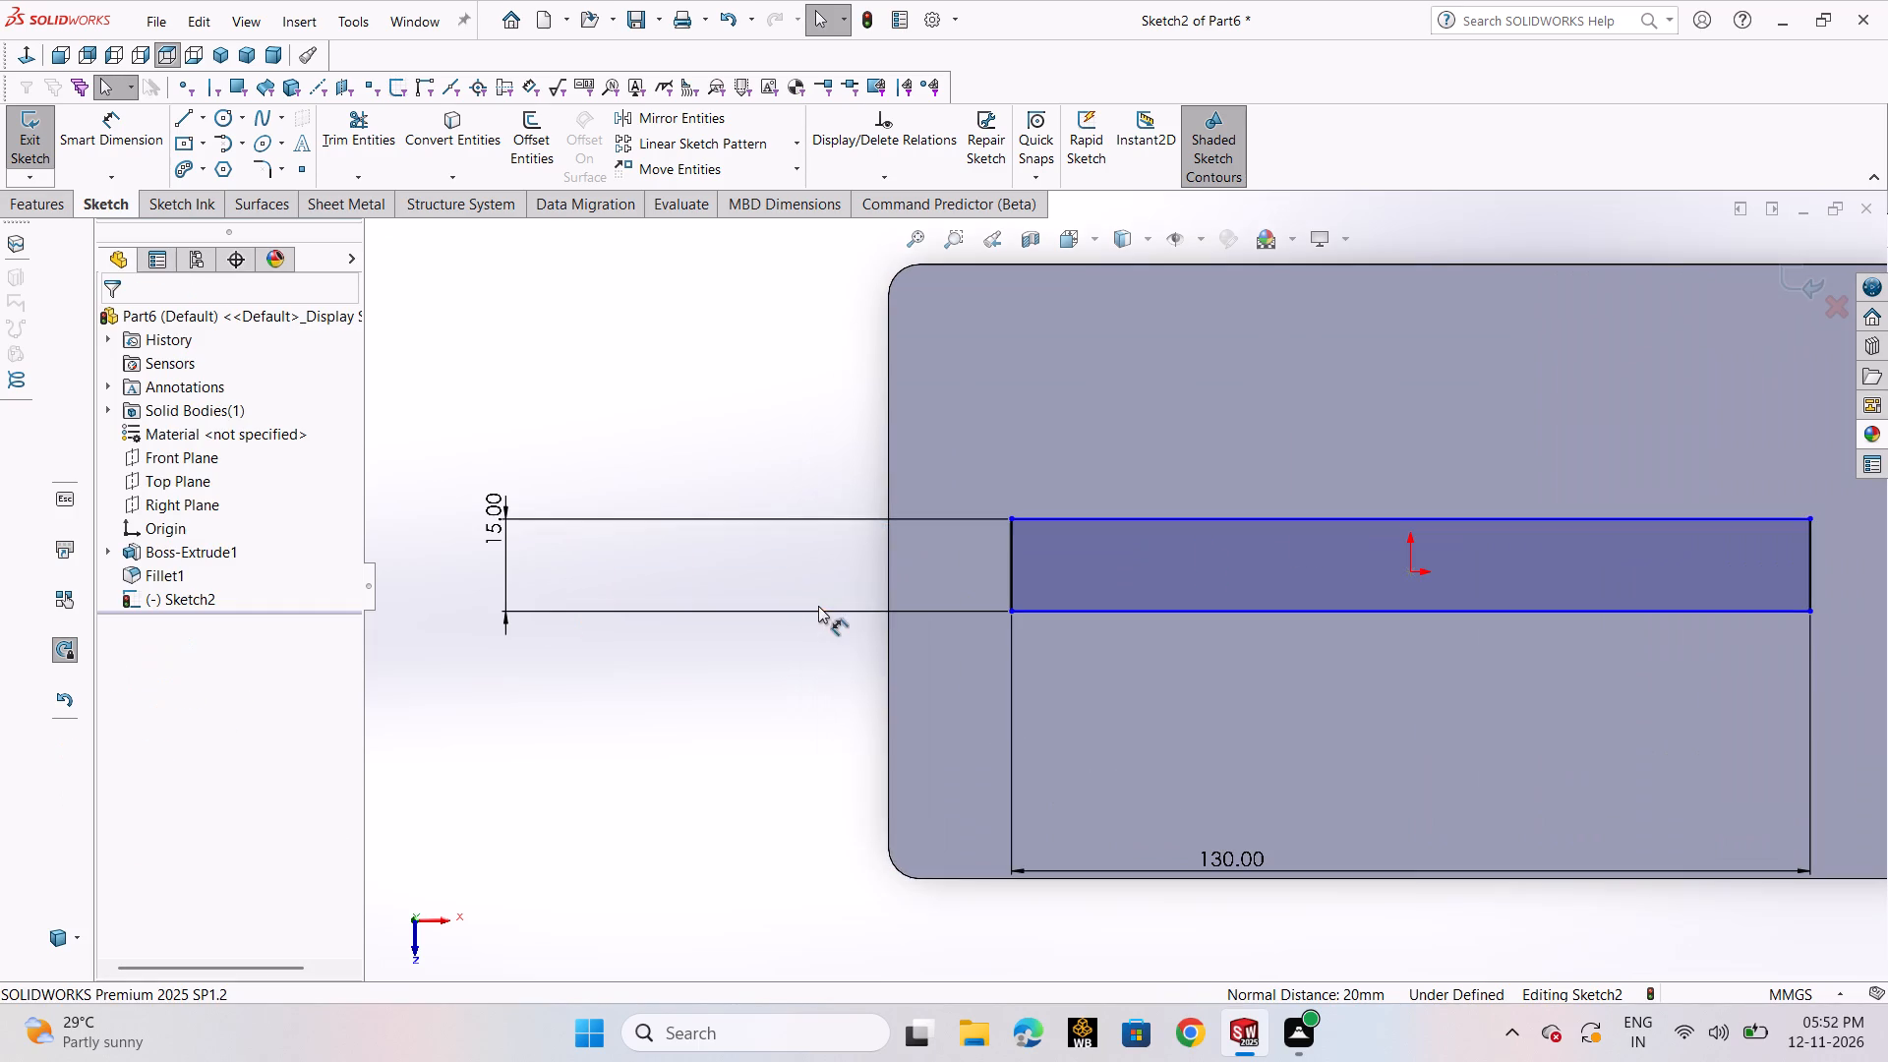
click(889, 570)
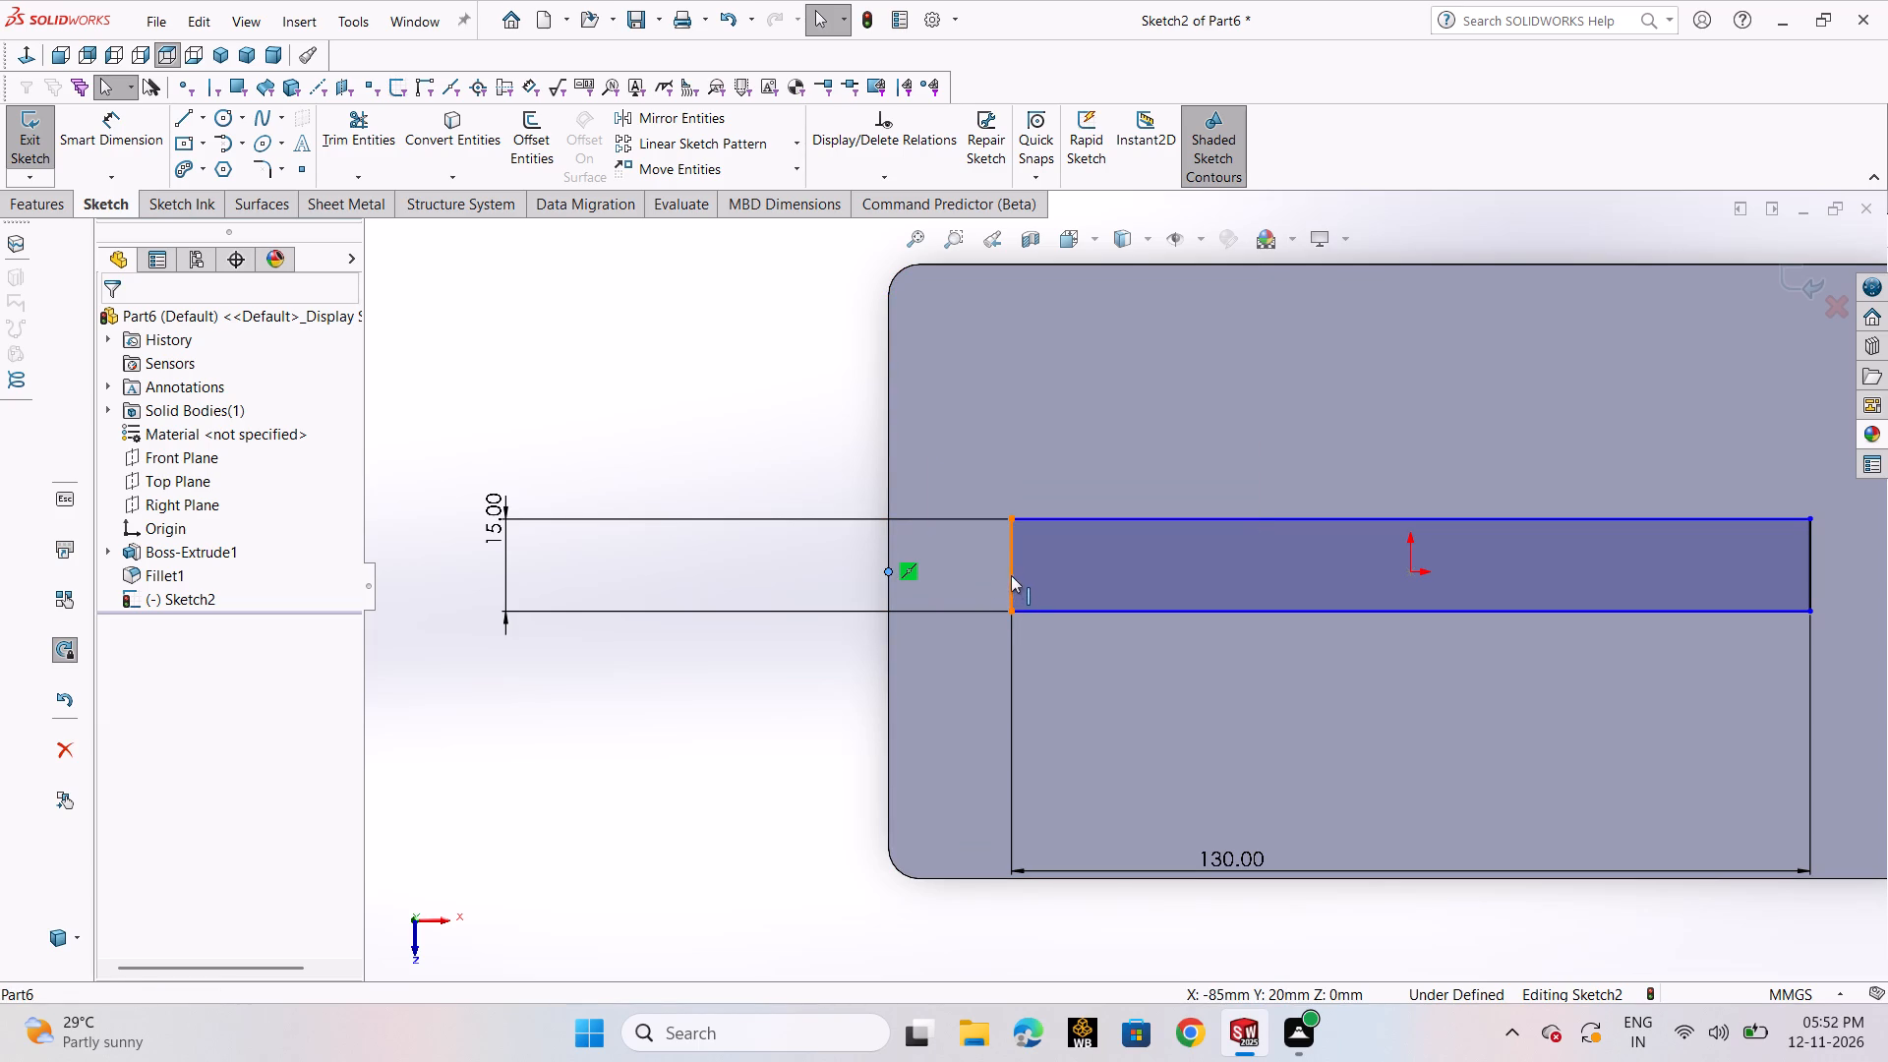
ctrl+click(1010, 563)
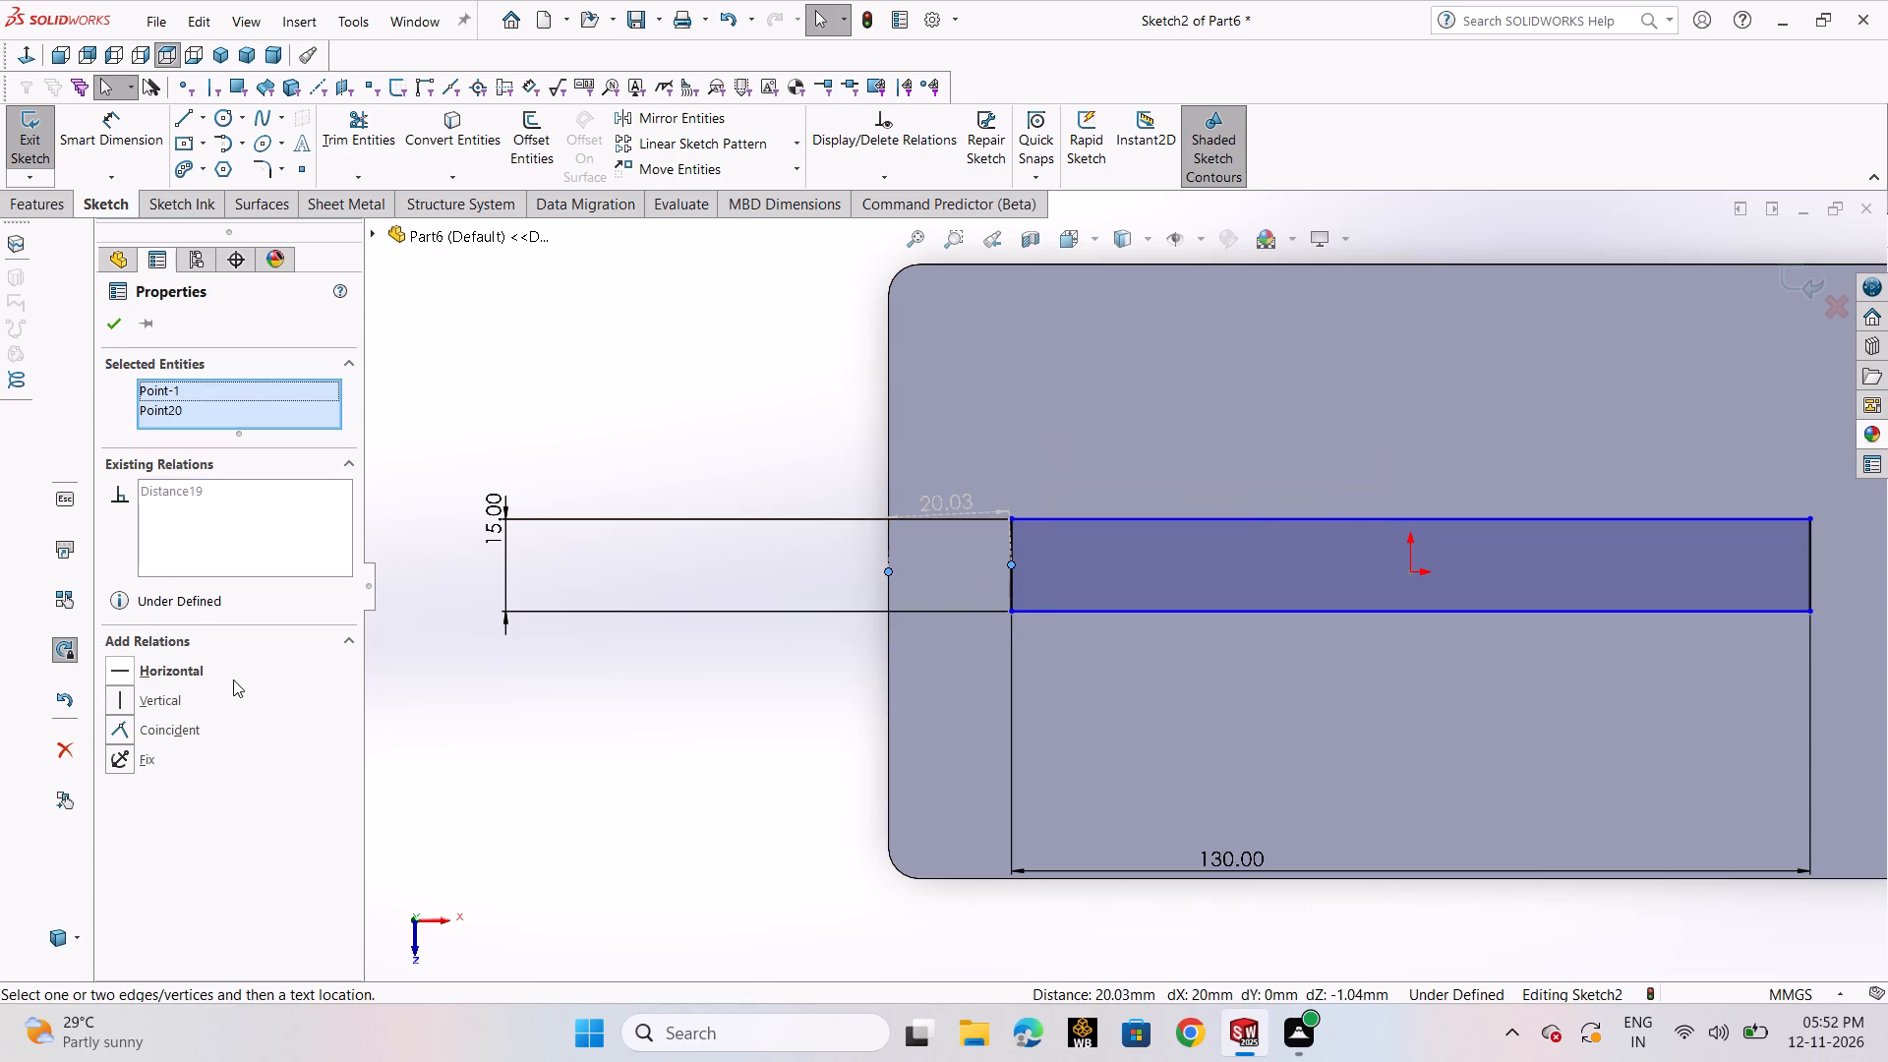
click(197, 671)
click(111, 333)
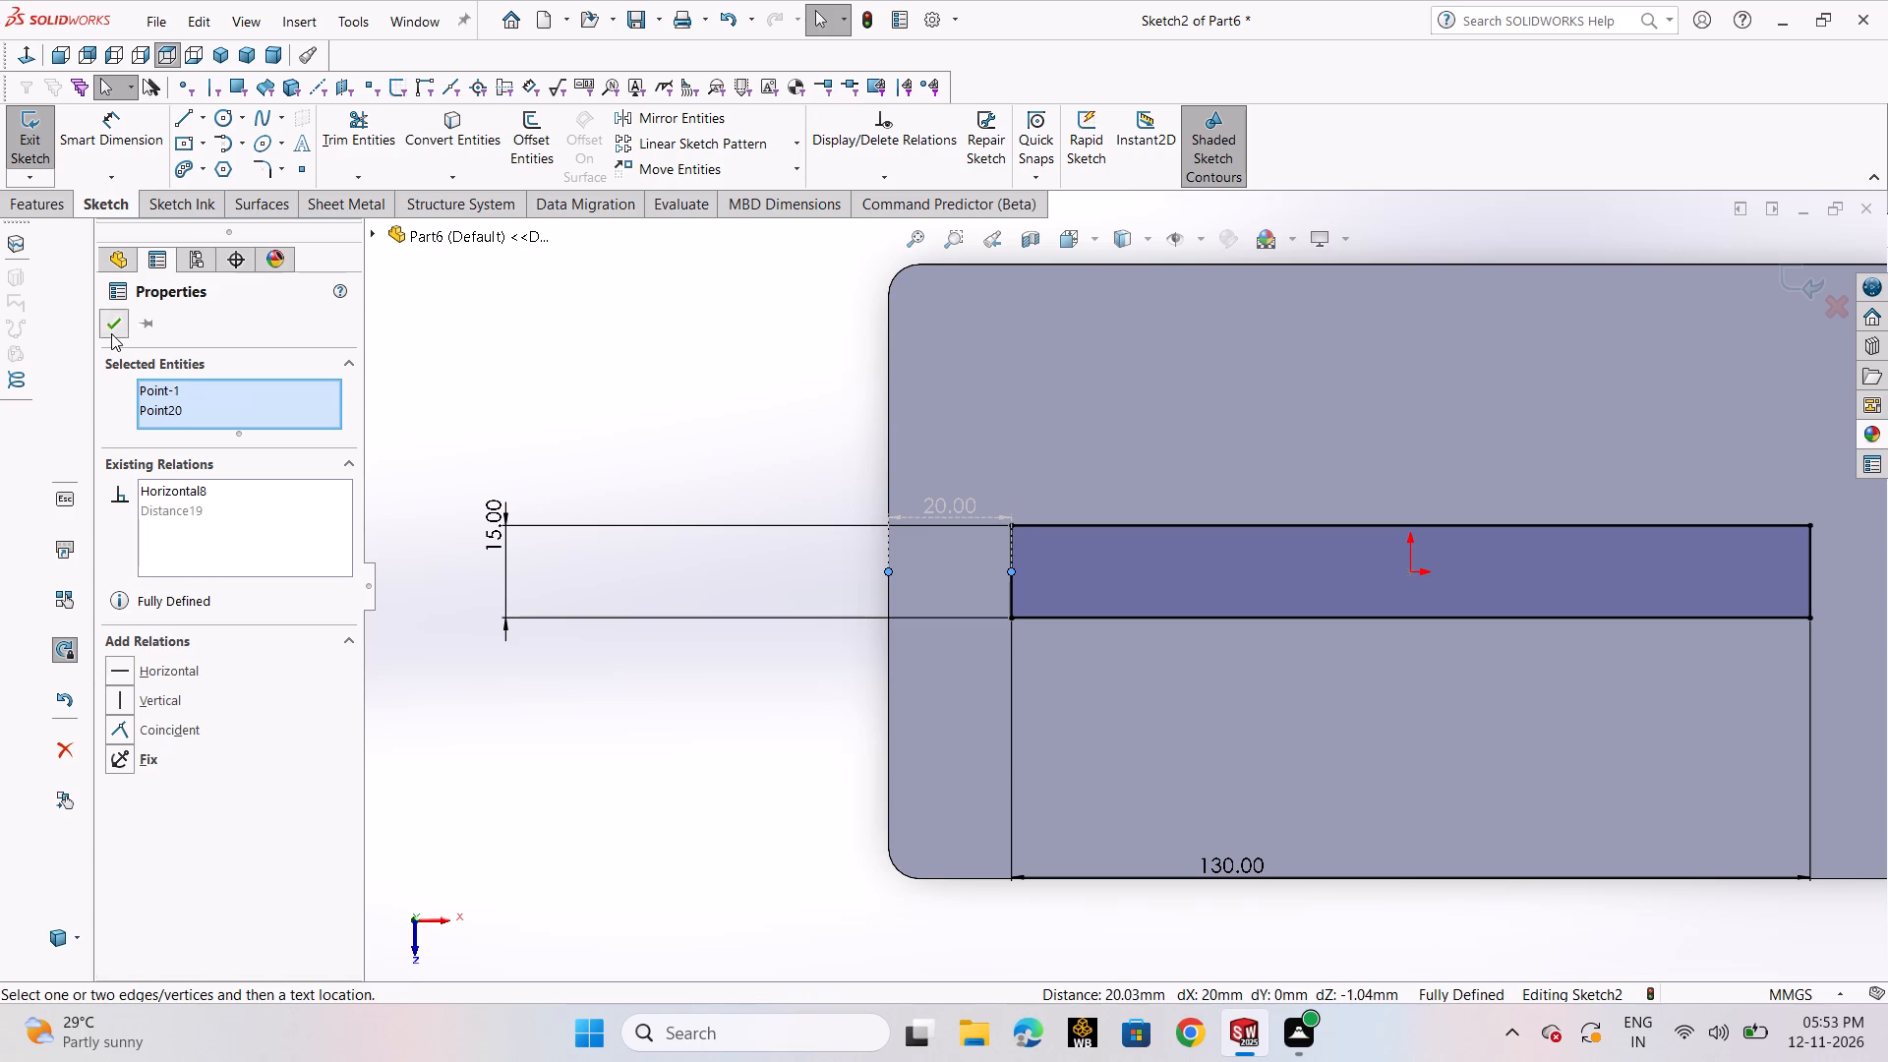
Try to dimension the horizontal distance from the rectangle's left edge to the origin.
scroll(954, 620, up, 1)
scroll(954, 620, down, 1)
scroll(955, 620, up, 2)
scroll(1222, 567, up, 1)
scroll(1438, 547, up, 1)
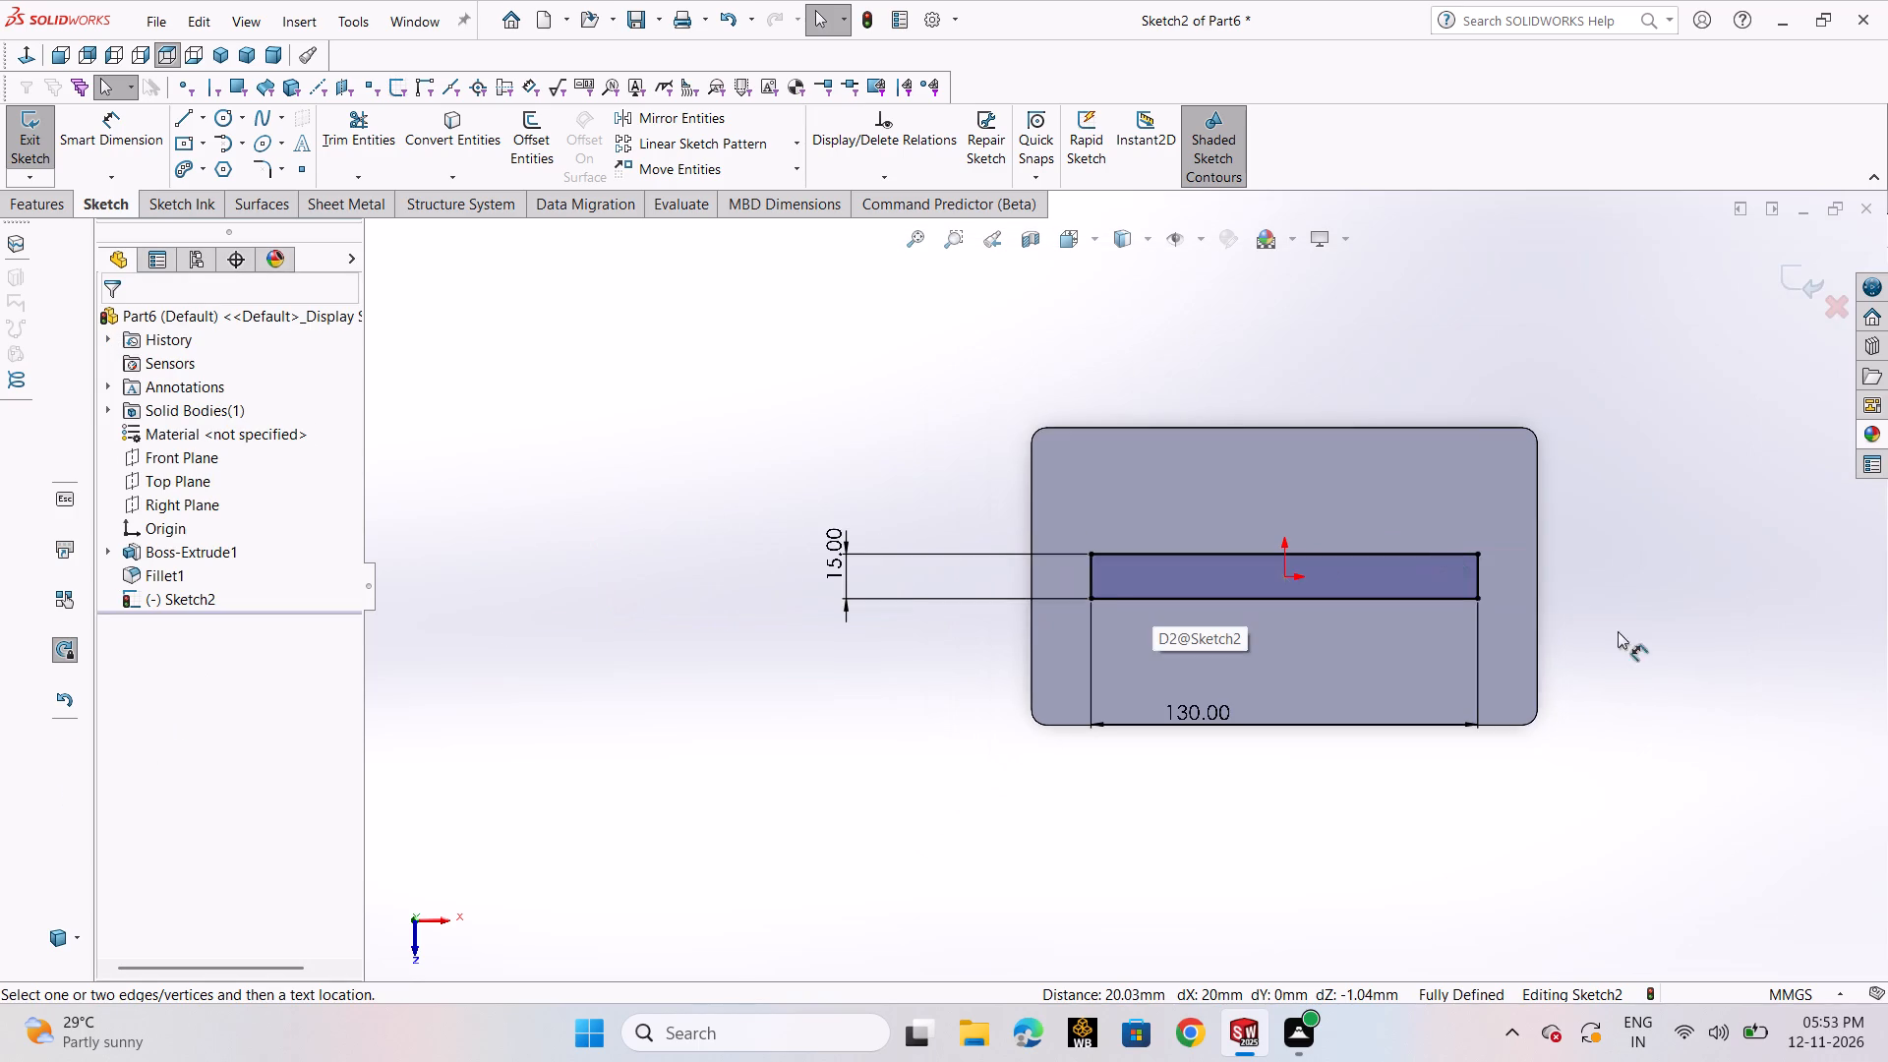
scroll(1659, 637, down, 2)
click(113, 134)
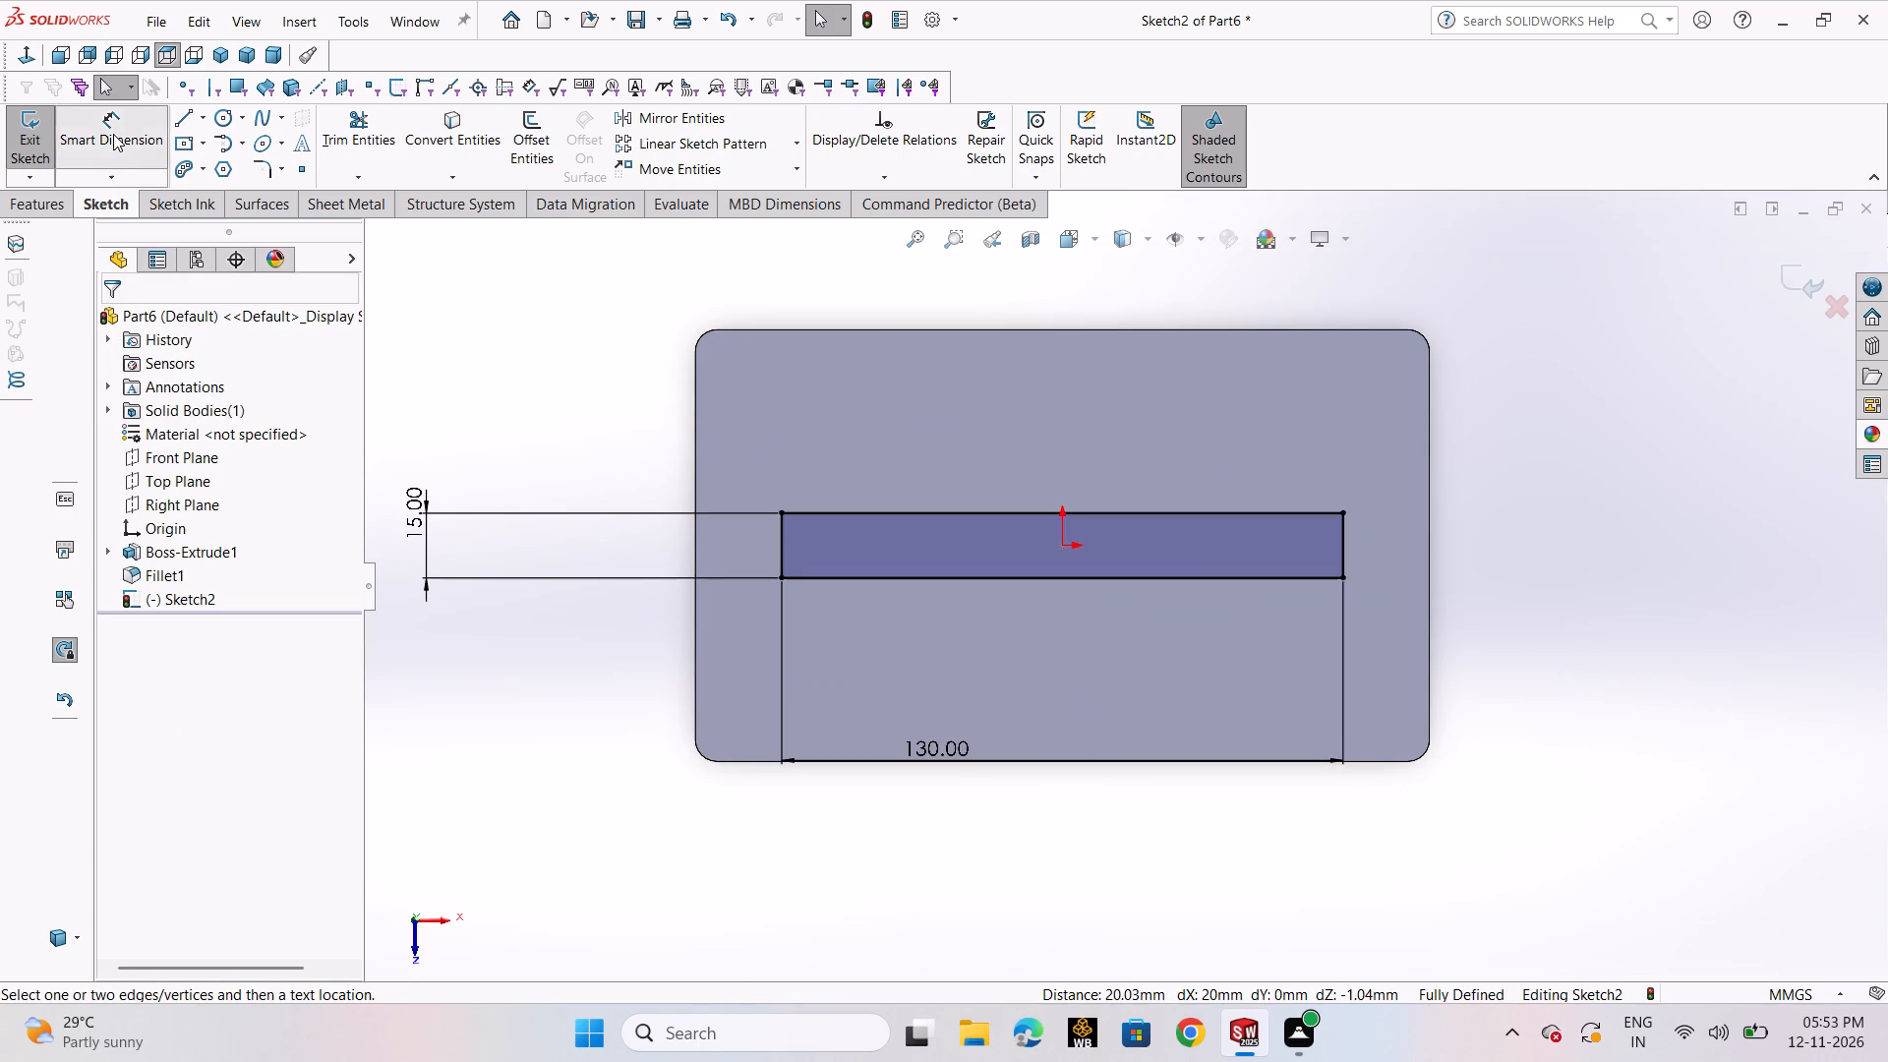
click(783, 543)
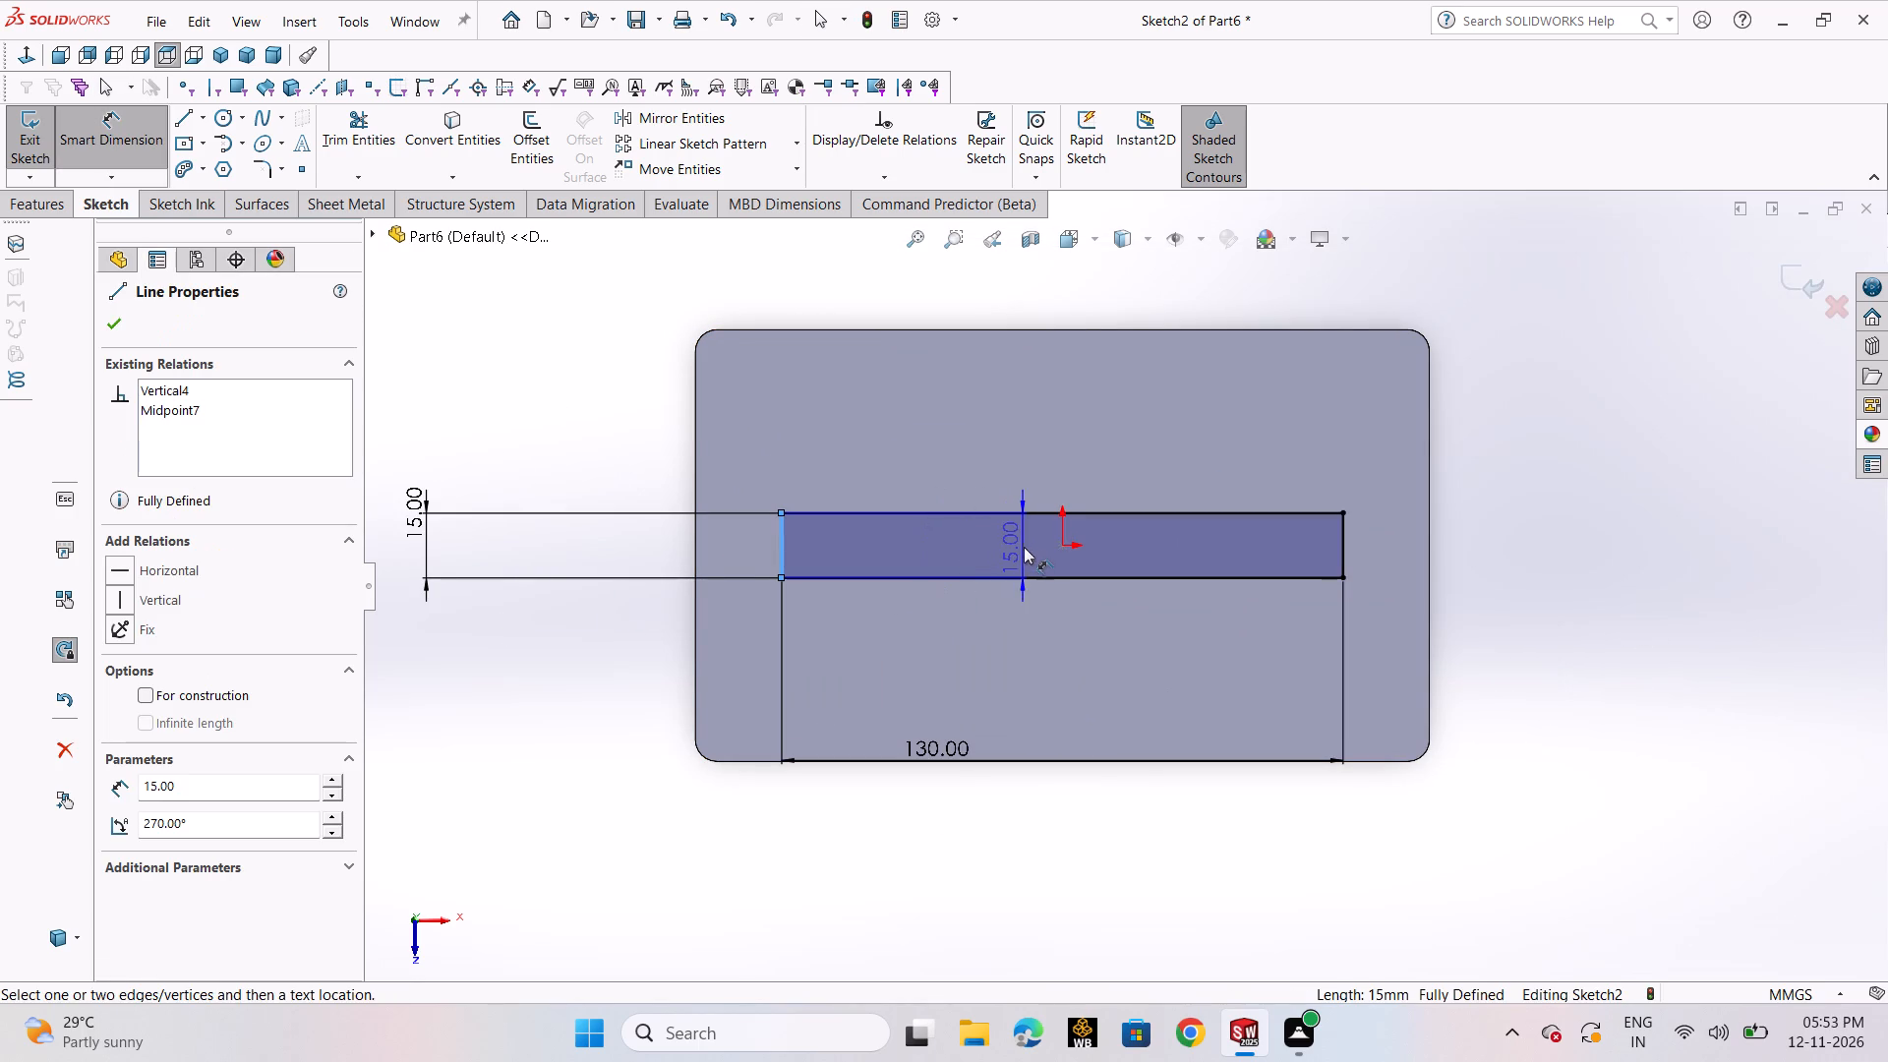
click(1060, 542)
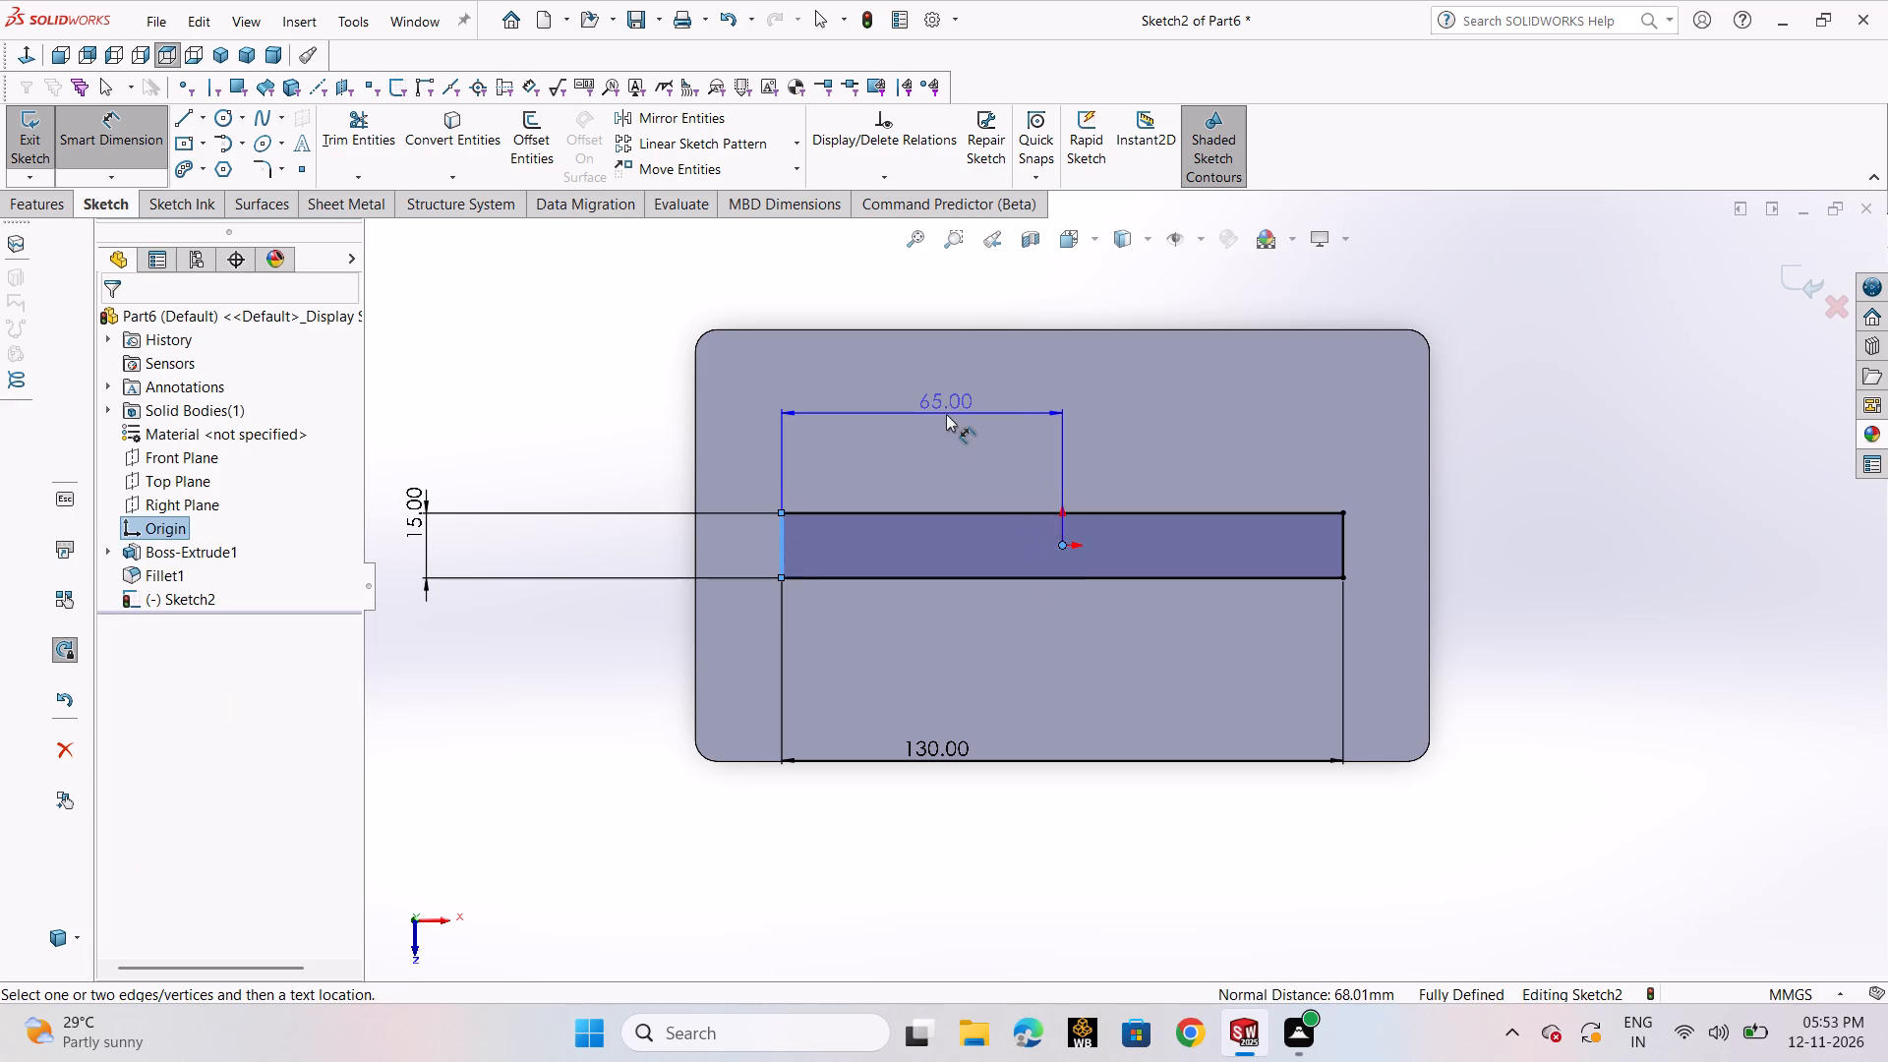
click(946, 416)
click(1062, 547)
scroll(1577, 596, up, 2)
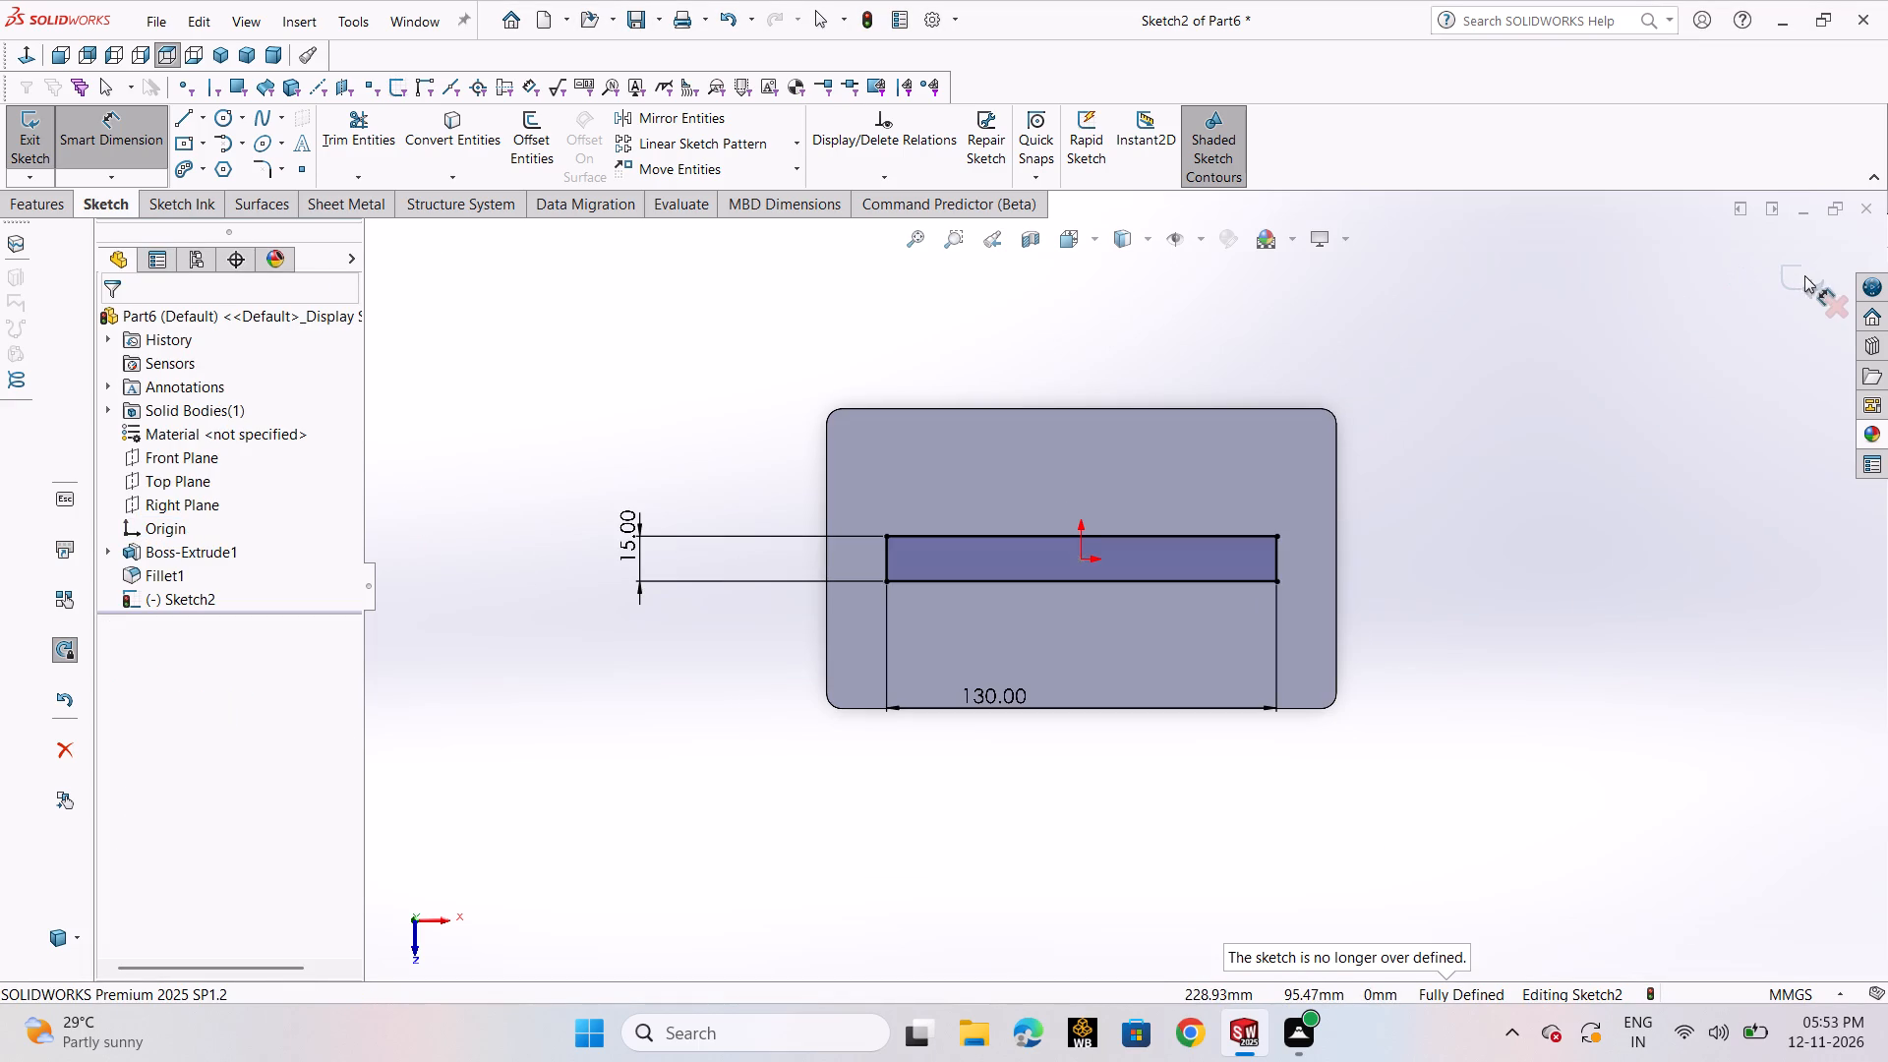
Finish the sketch and extrude the rectangle as a Blind boss 20 mm from the block's top face, merging the result.
click(1799, 275)
scroll(1552, 535, up, 2)
middle_drag(1490, 581, 1472, 381)
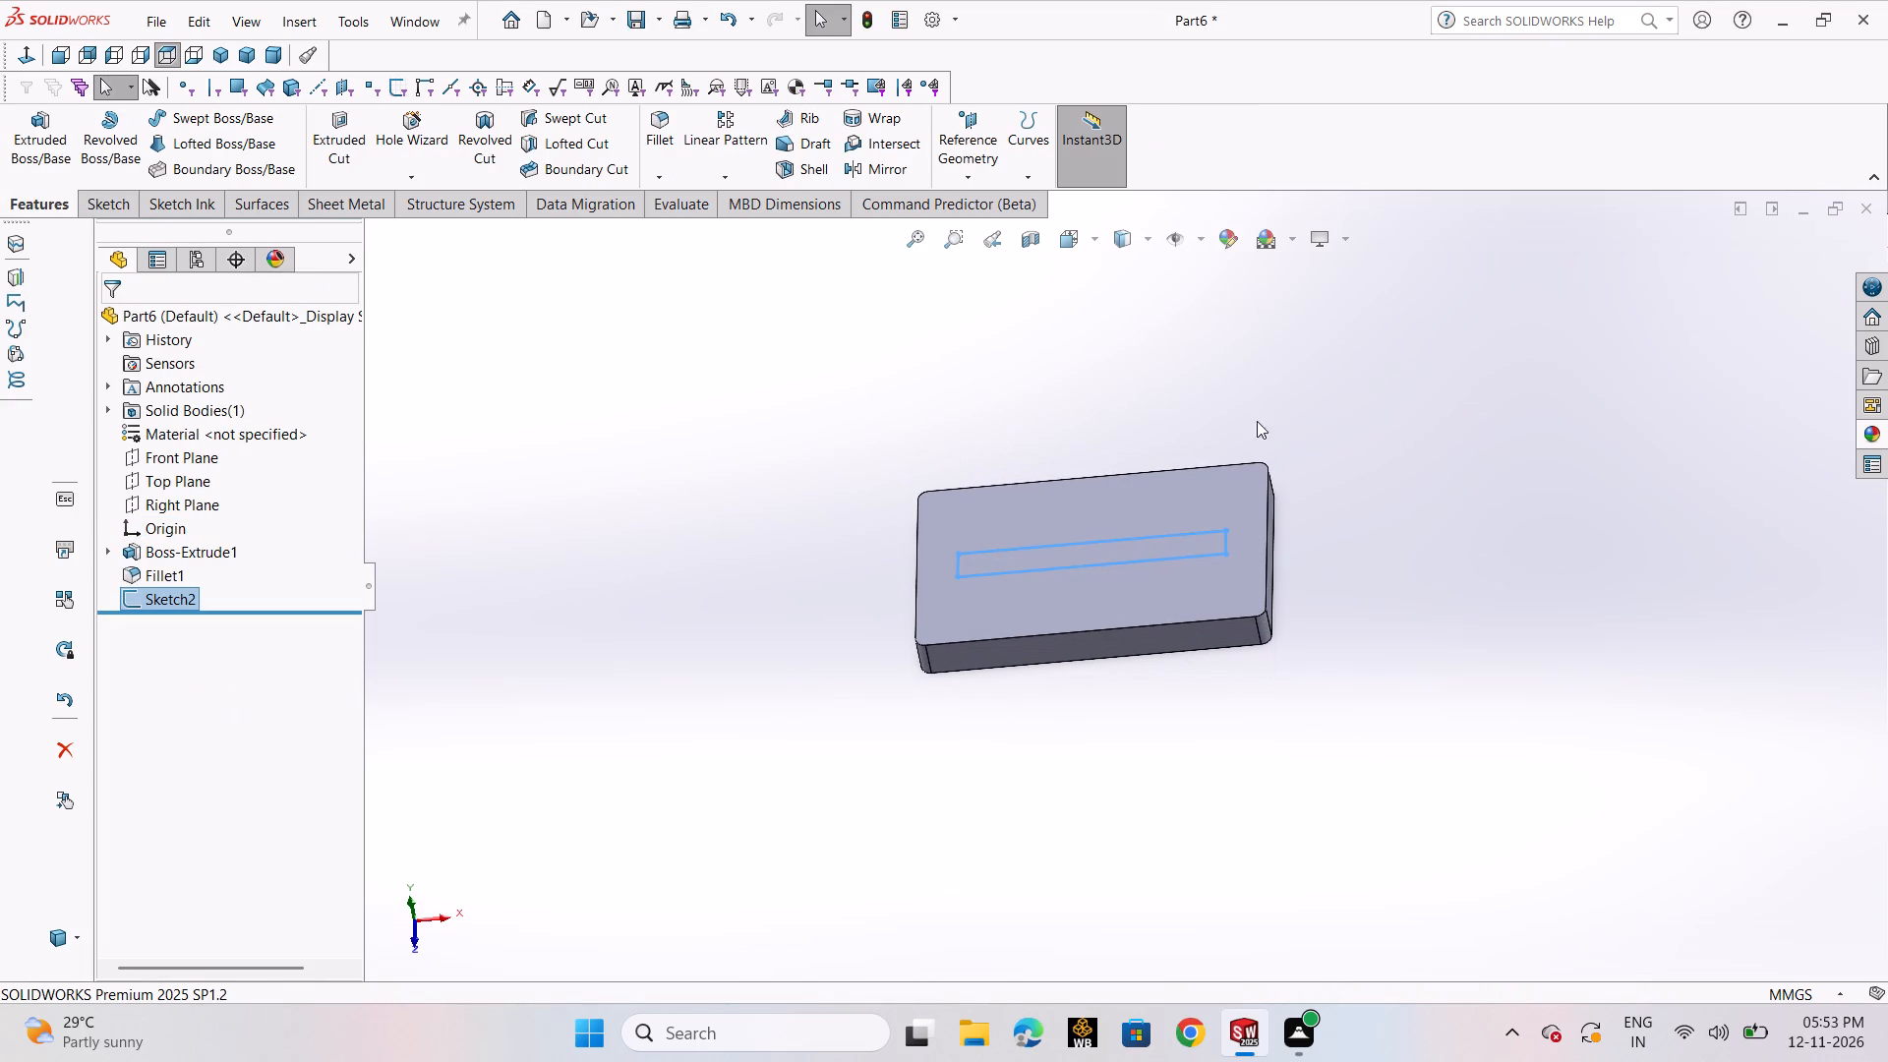
click(27, 143)
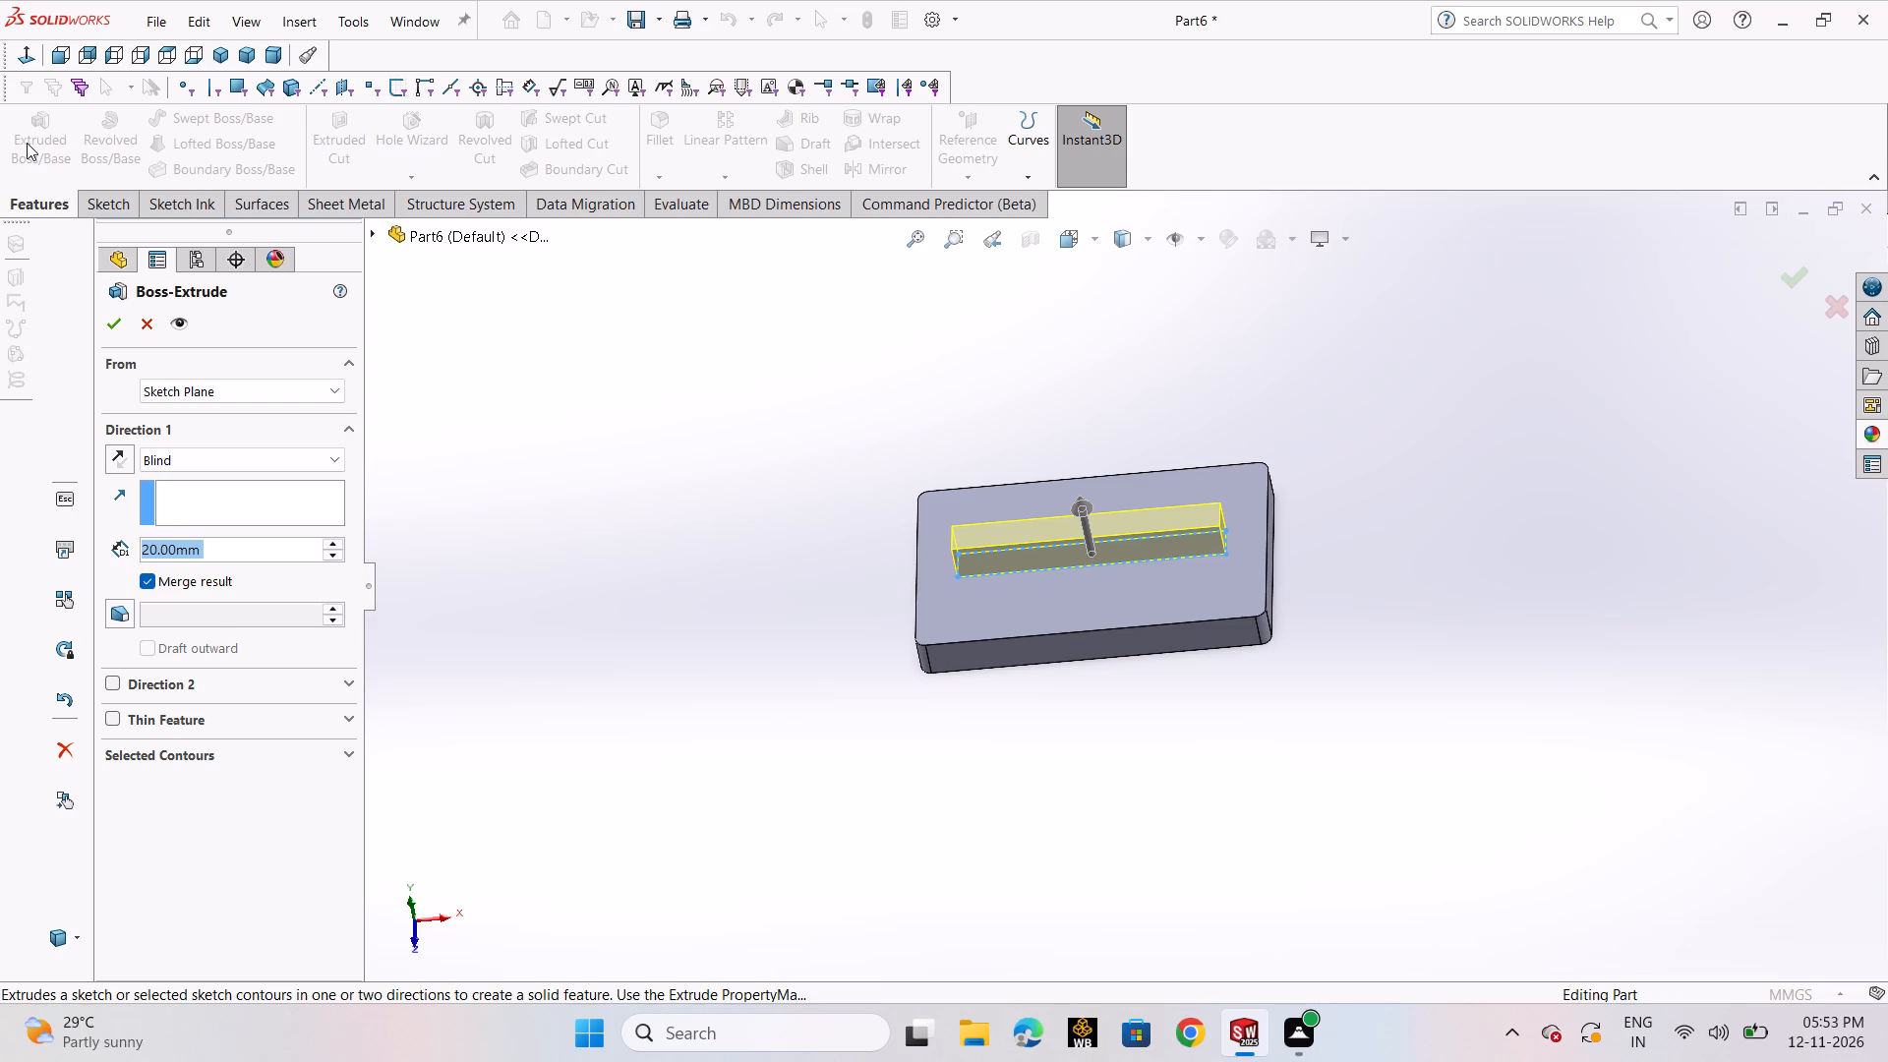
text(20)
key(Return)
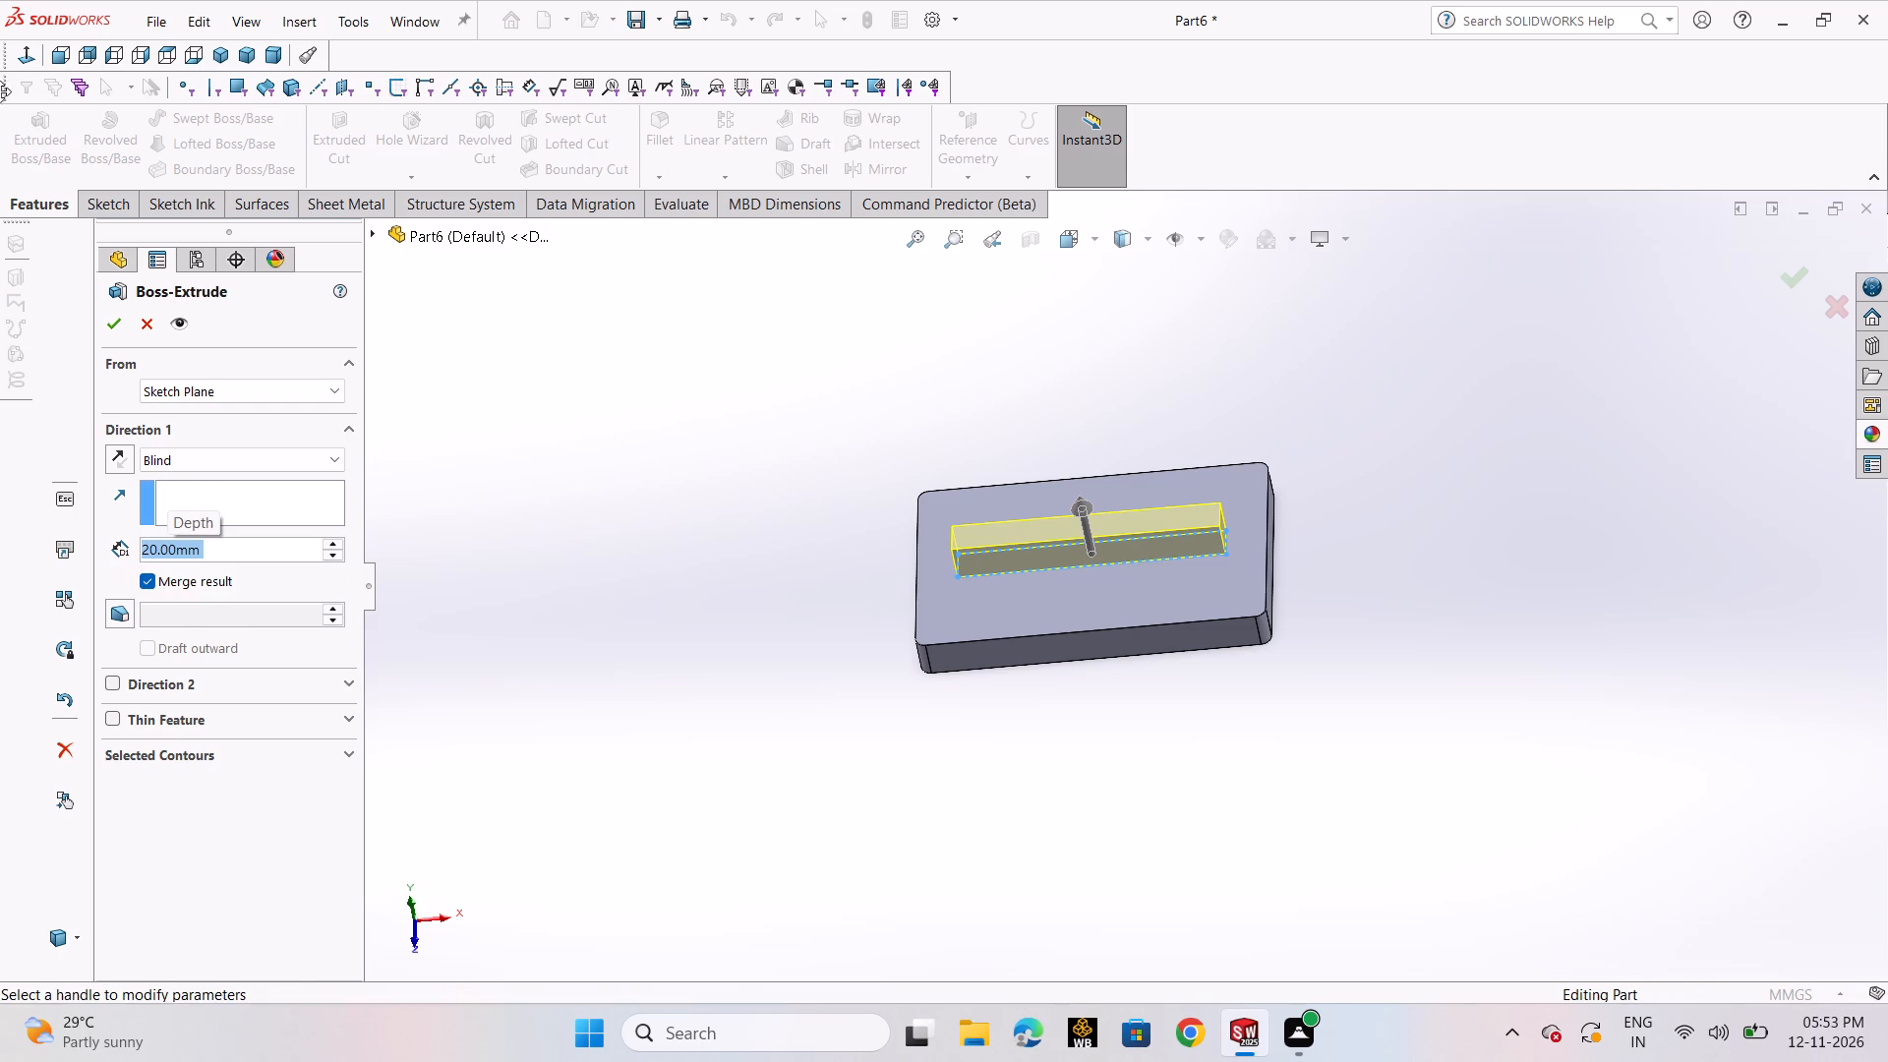
click(119, 317)
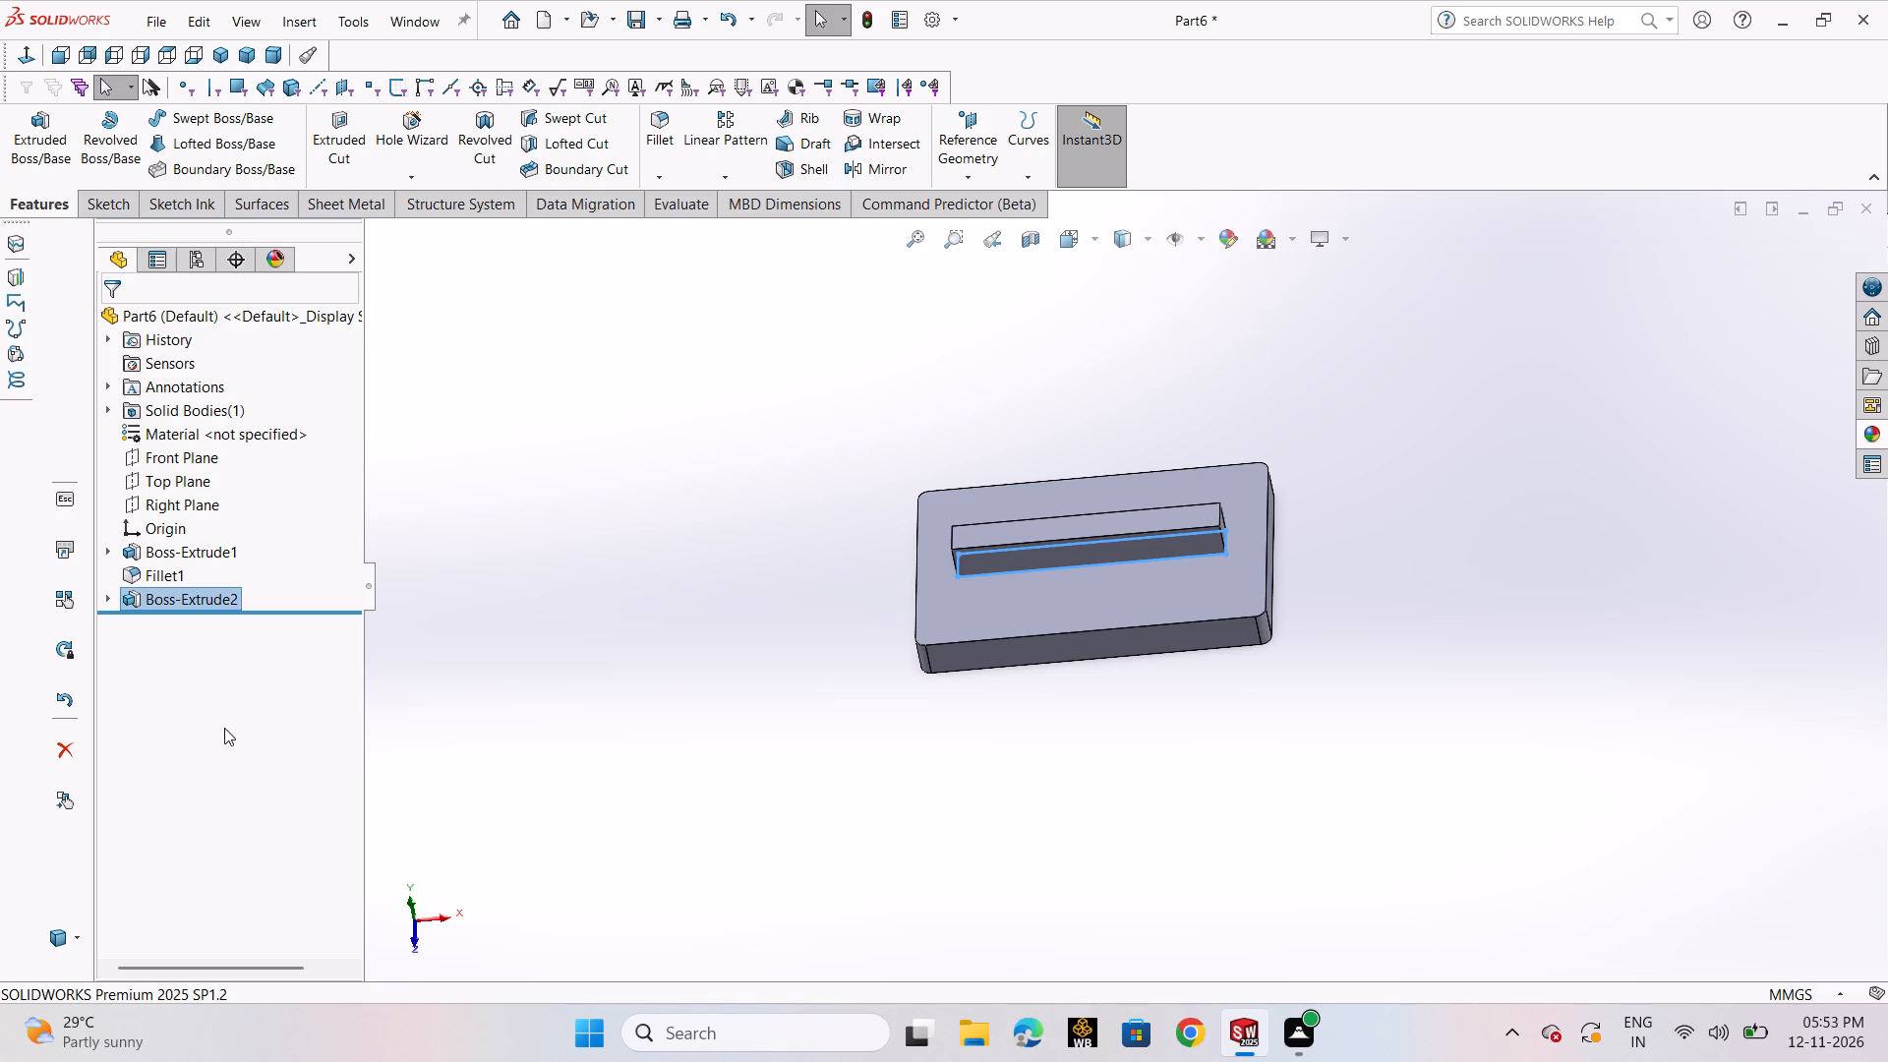
Edit the rectangular boss extrusion on the block's top face and set its depth to 65 mm.
click(212, 596)
click(234, 533)
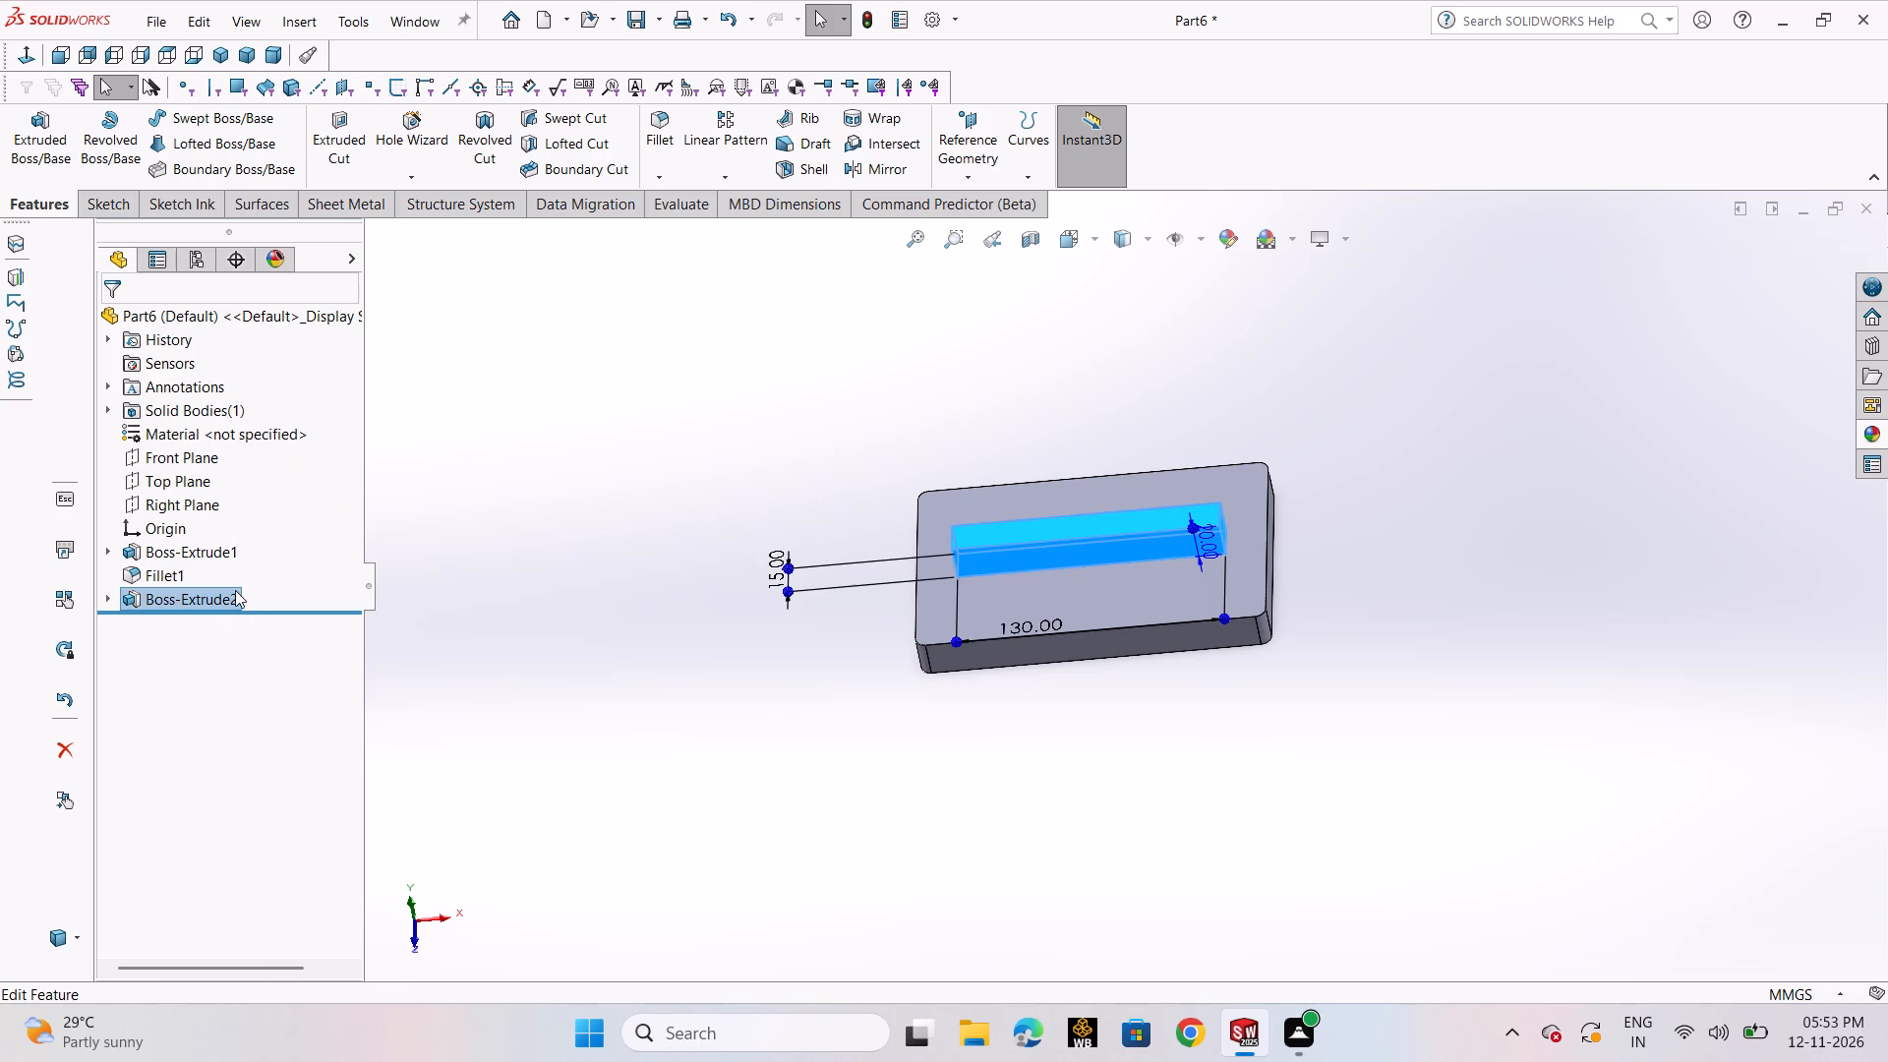
click(234, 593)
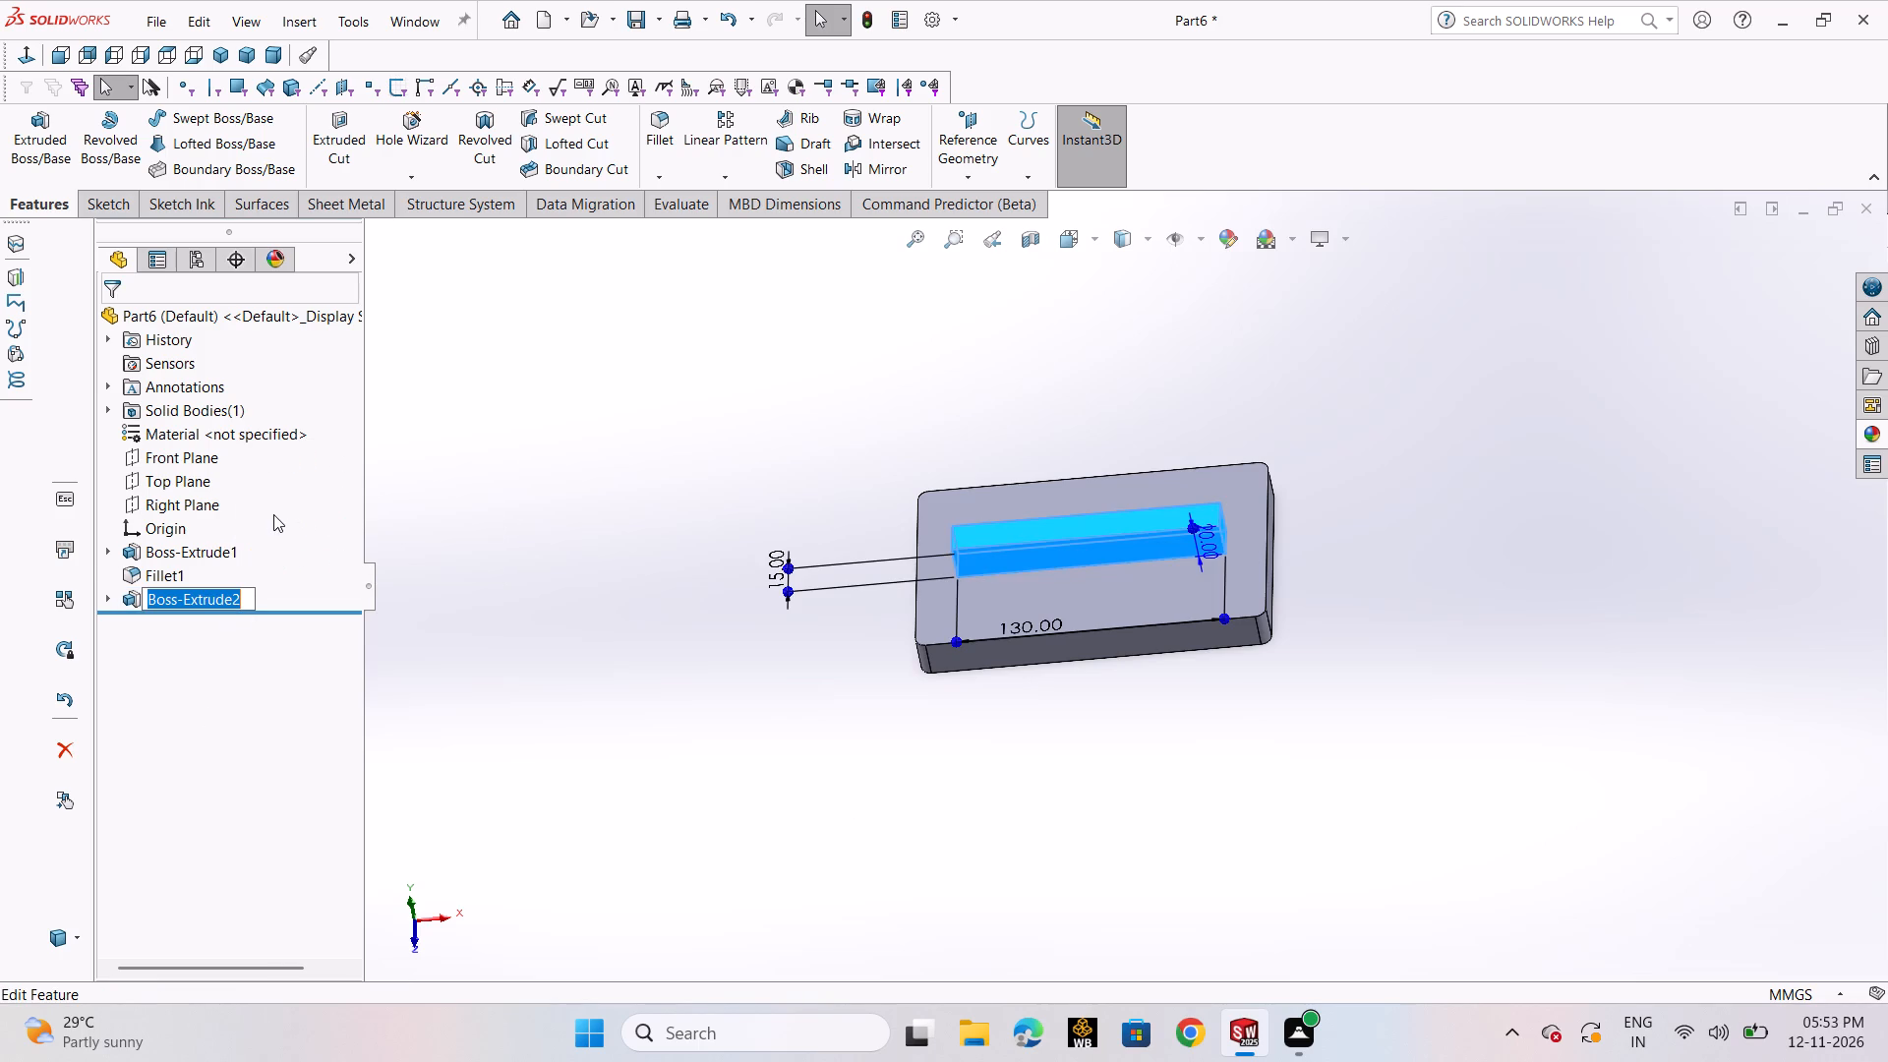
click(268, 570)
click(296, 513)
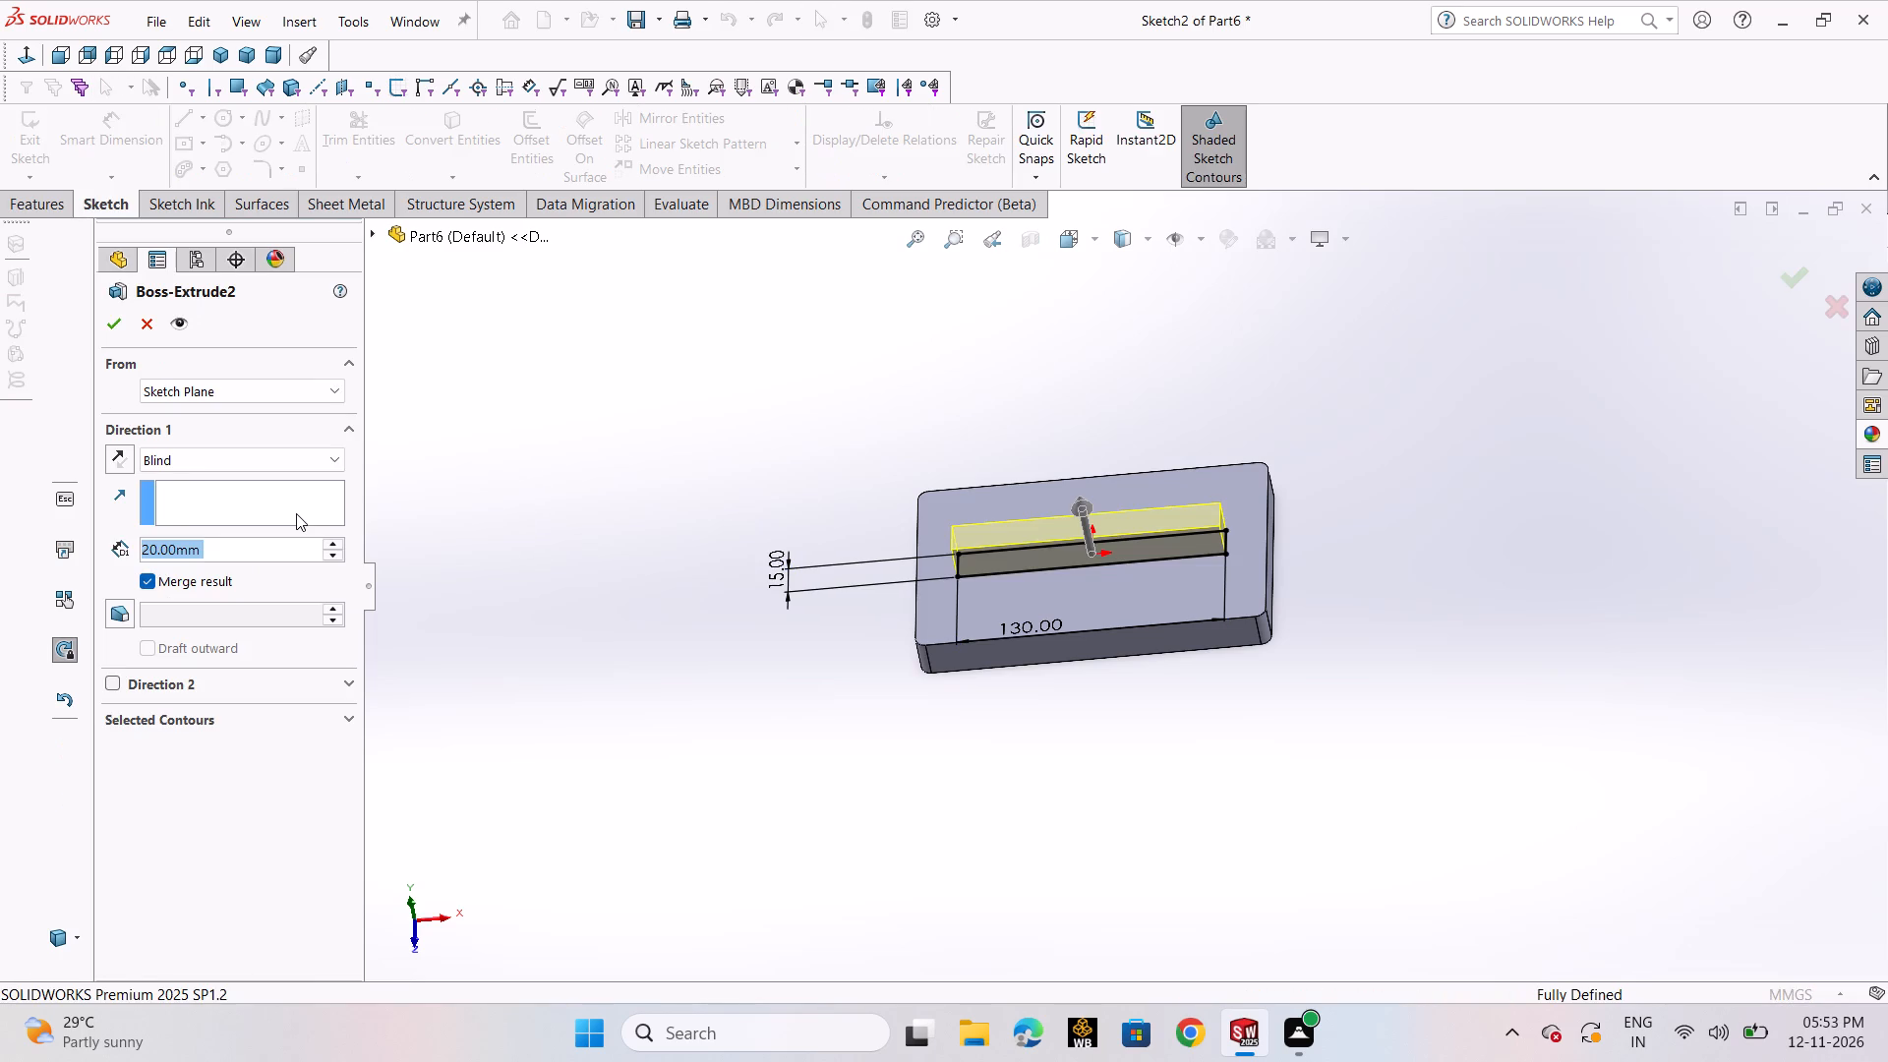
text(65)
key(Return)
click(117, 322)
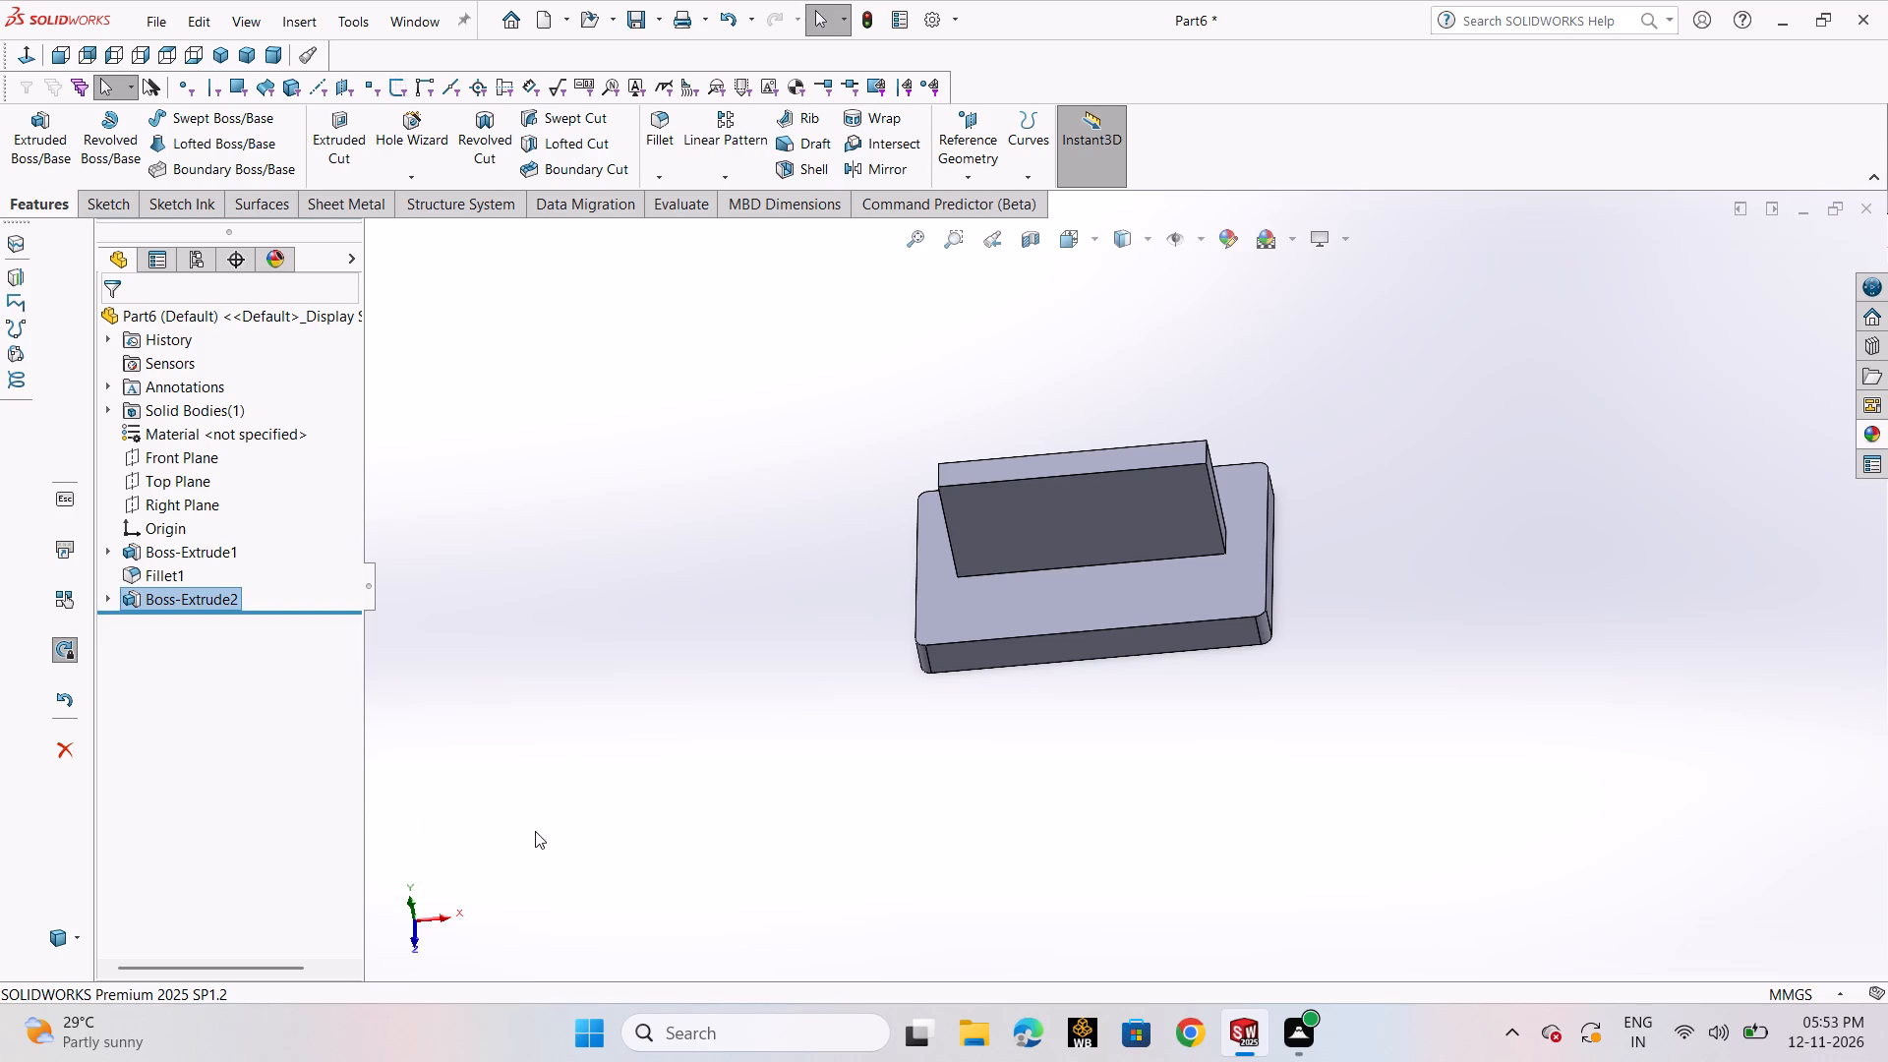
click(1437, 611)
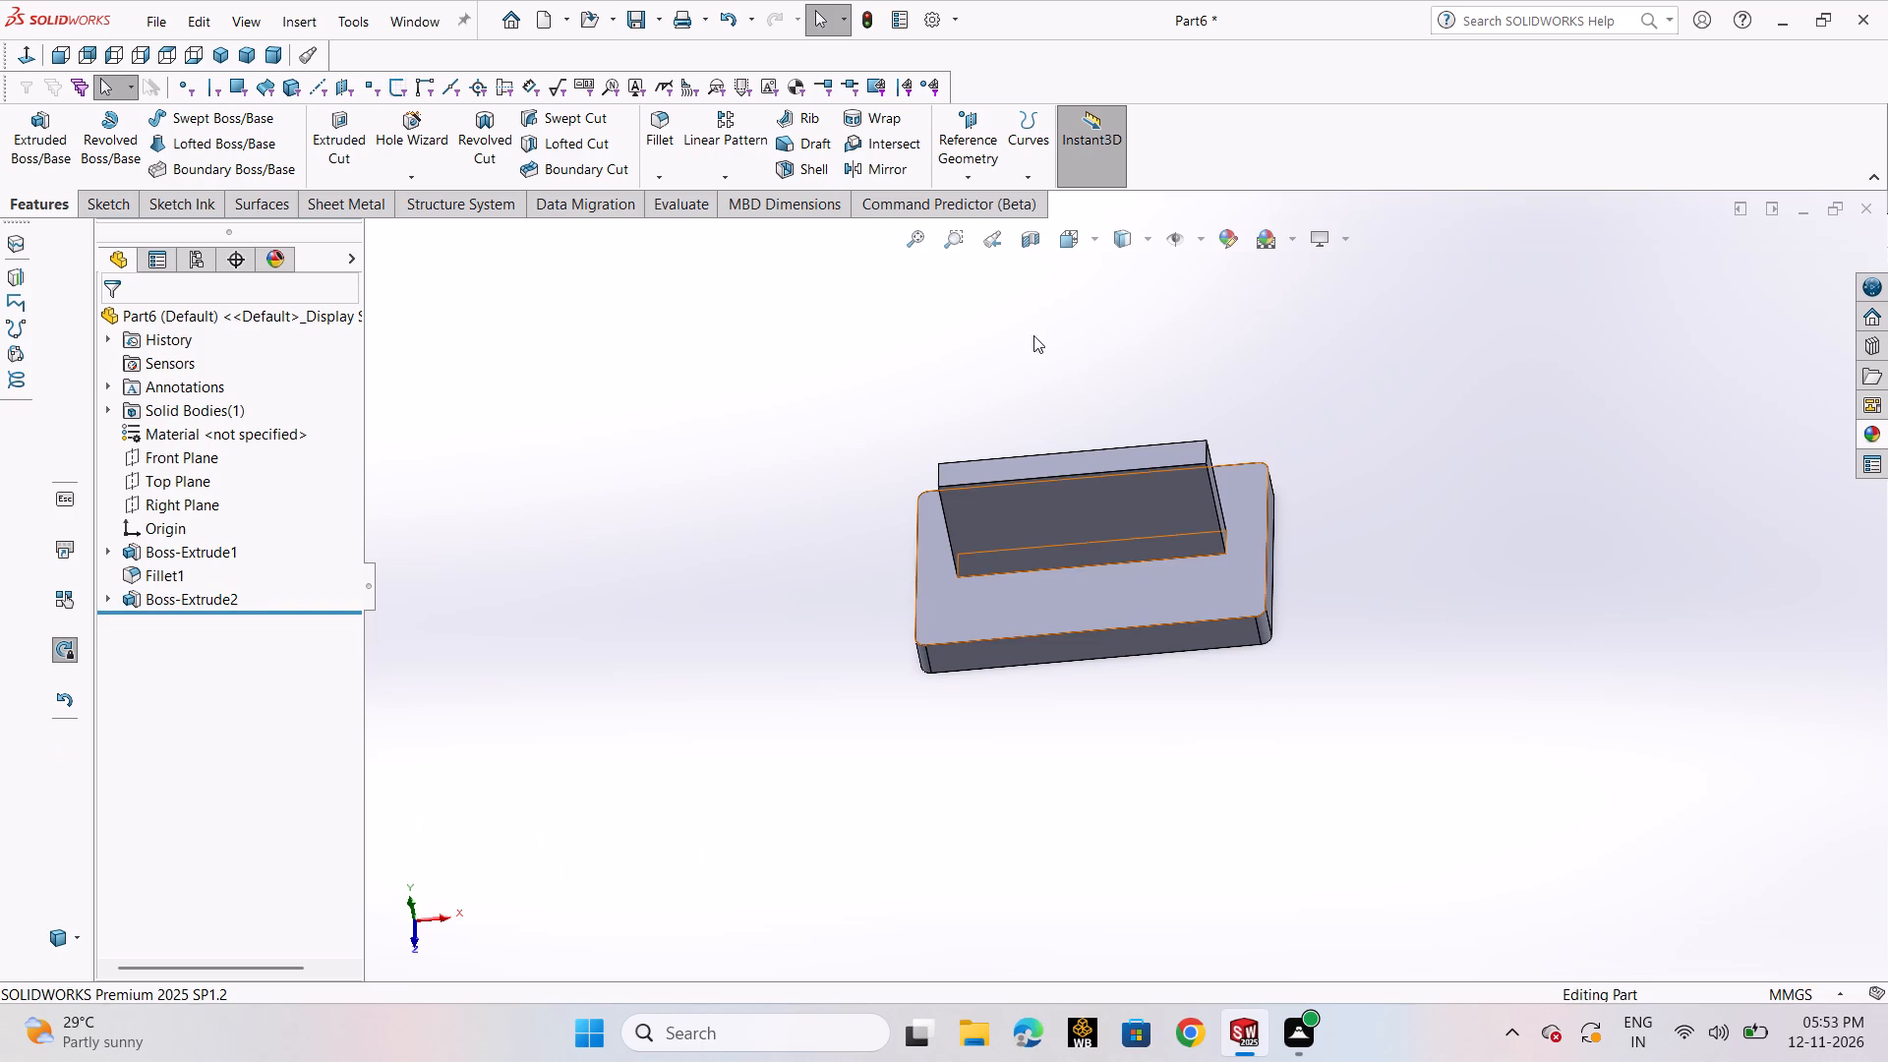
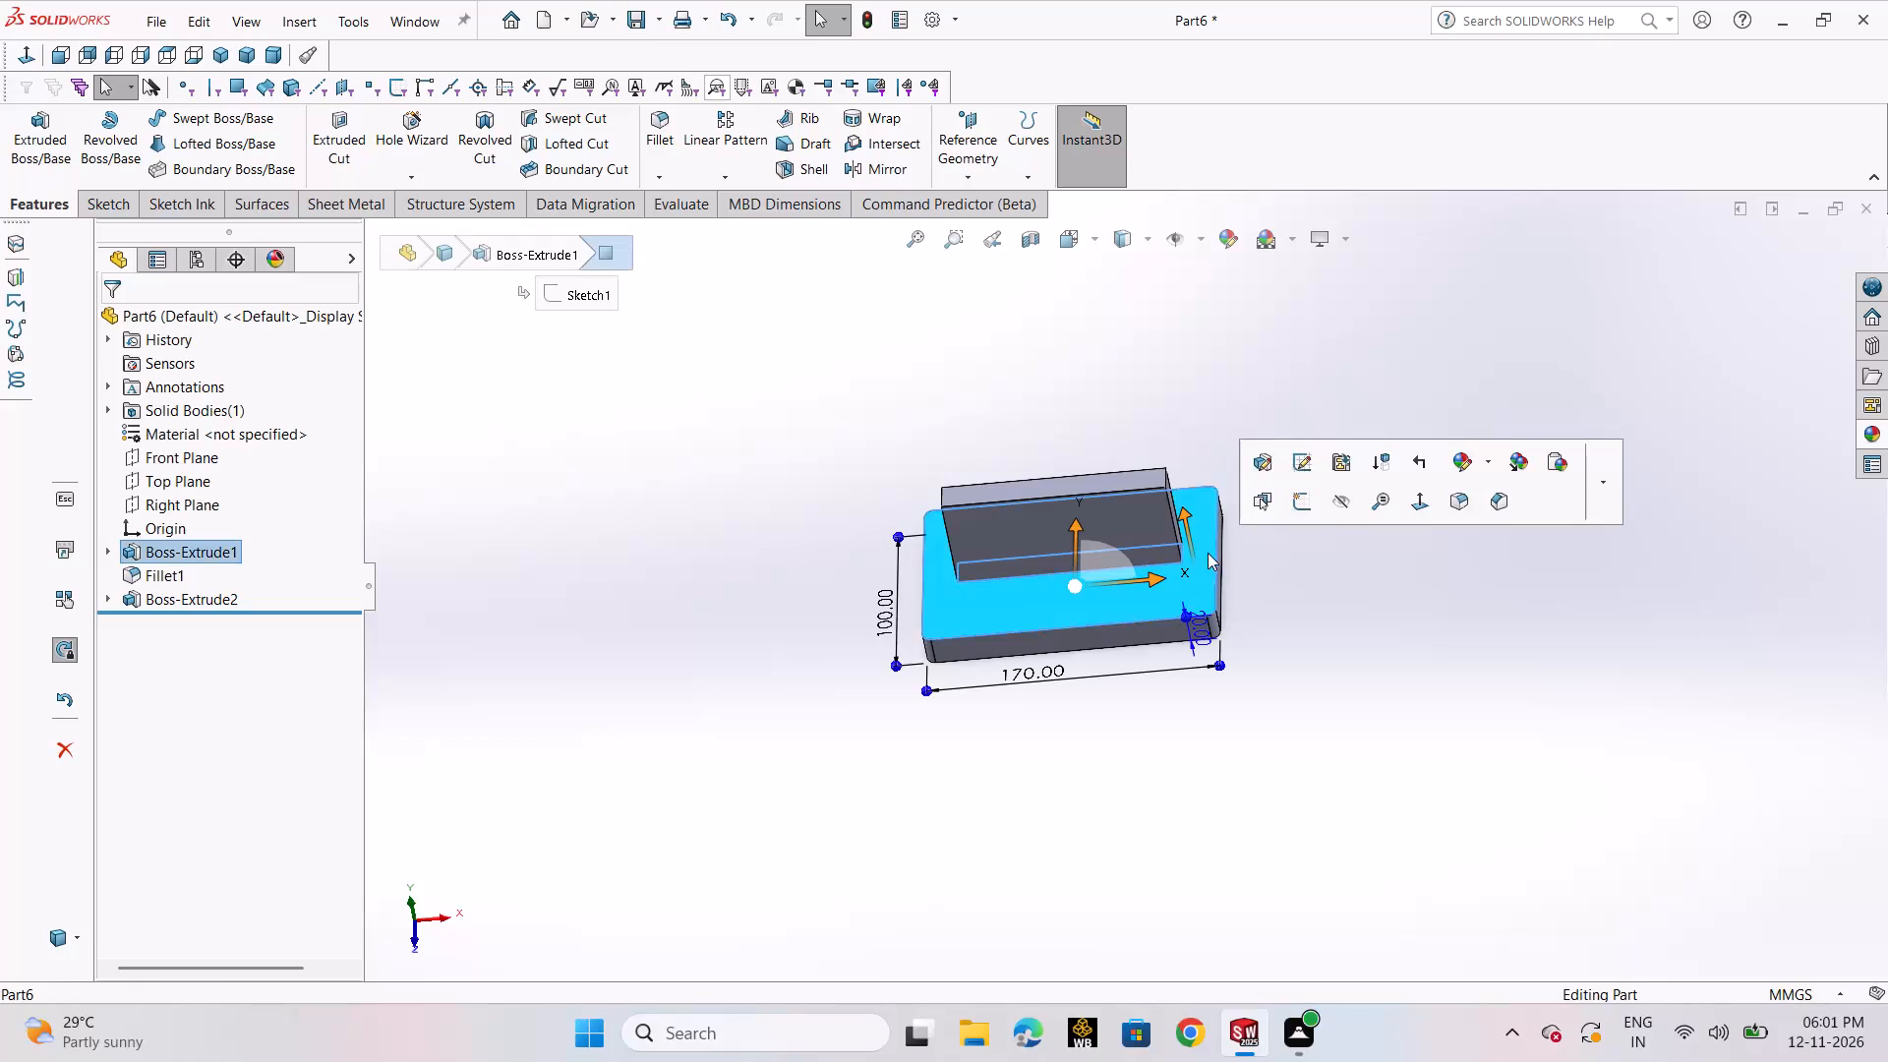
Start a new sketch on the top face of the base block, around the upright boss.
click(1289, 507)
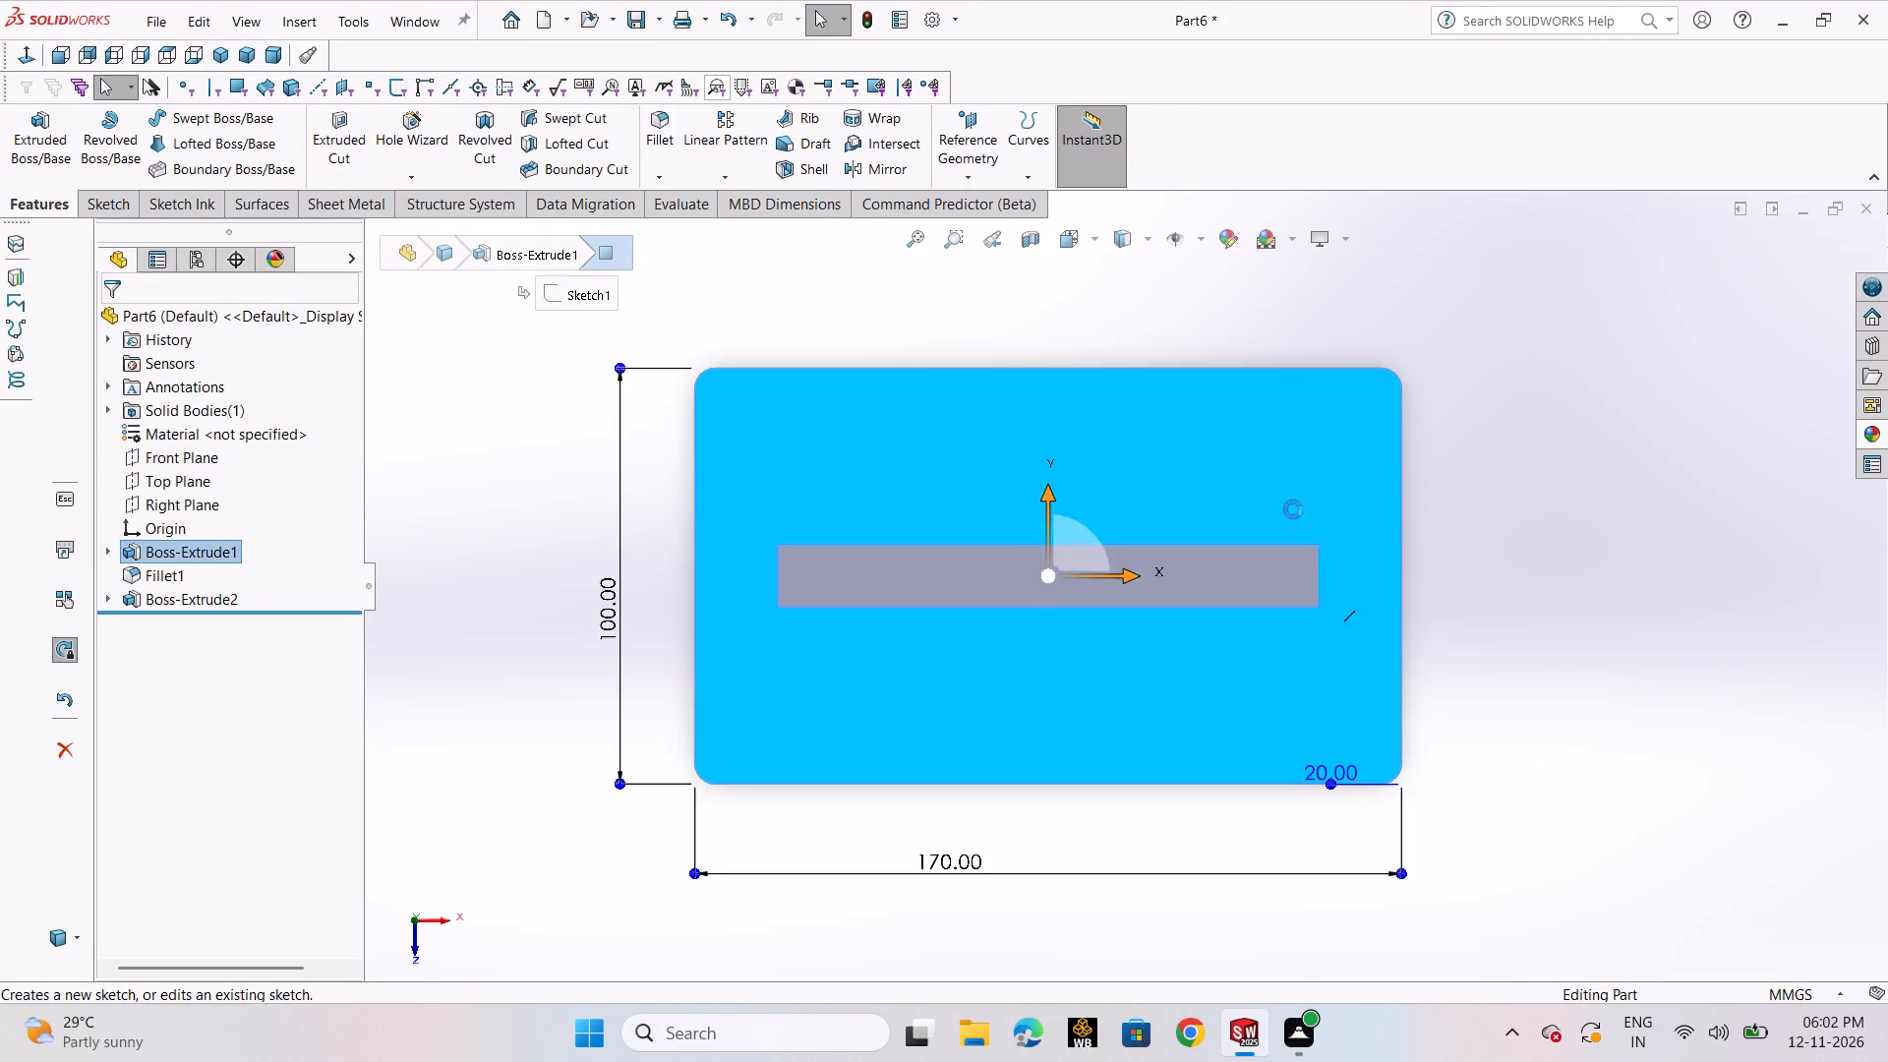
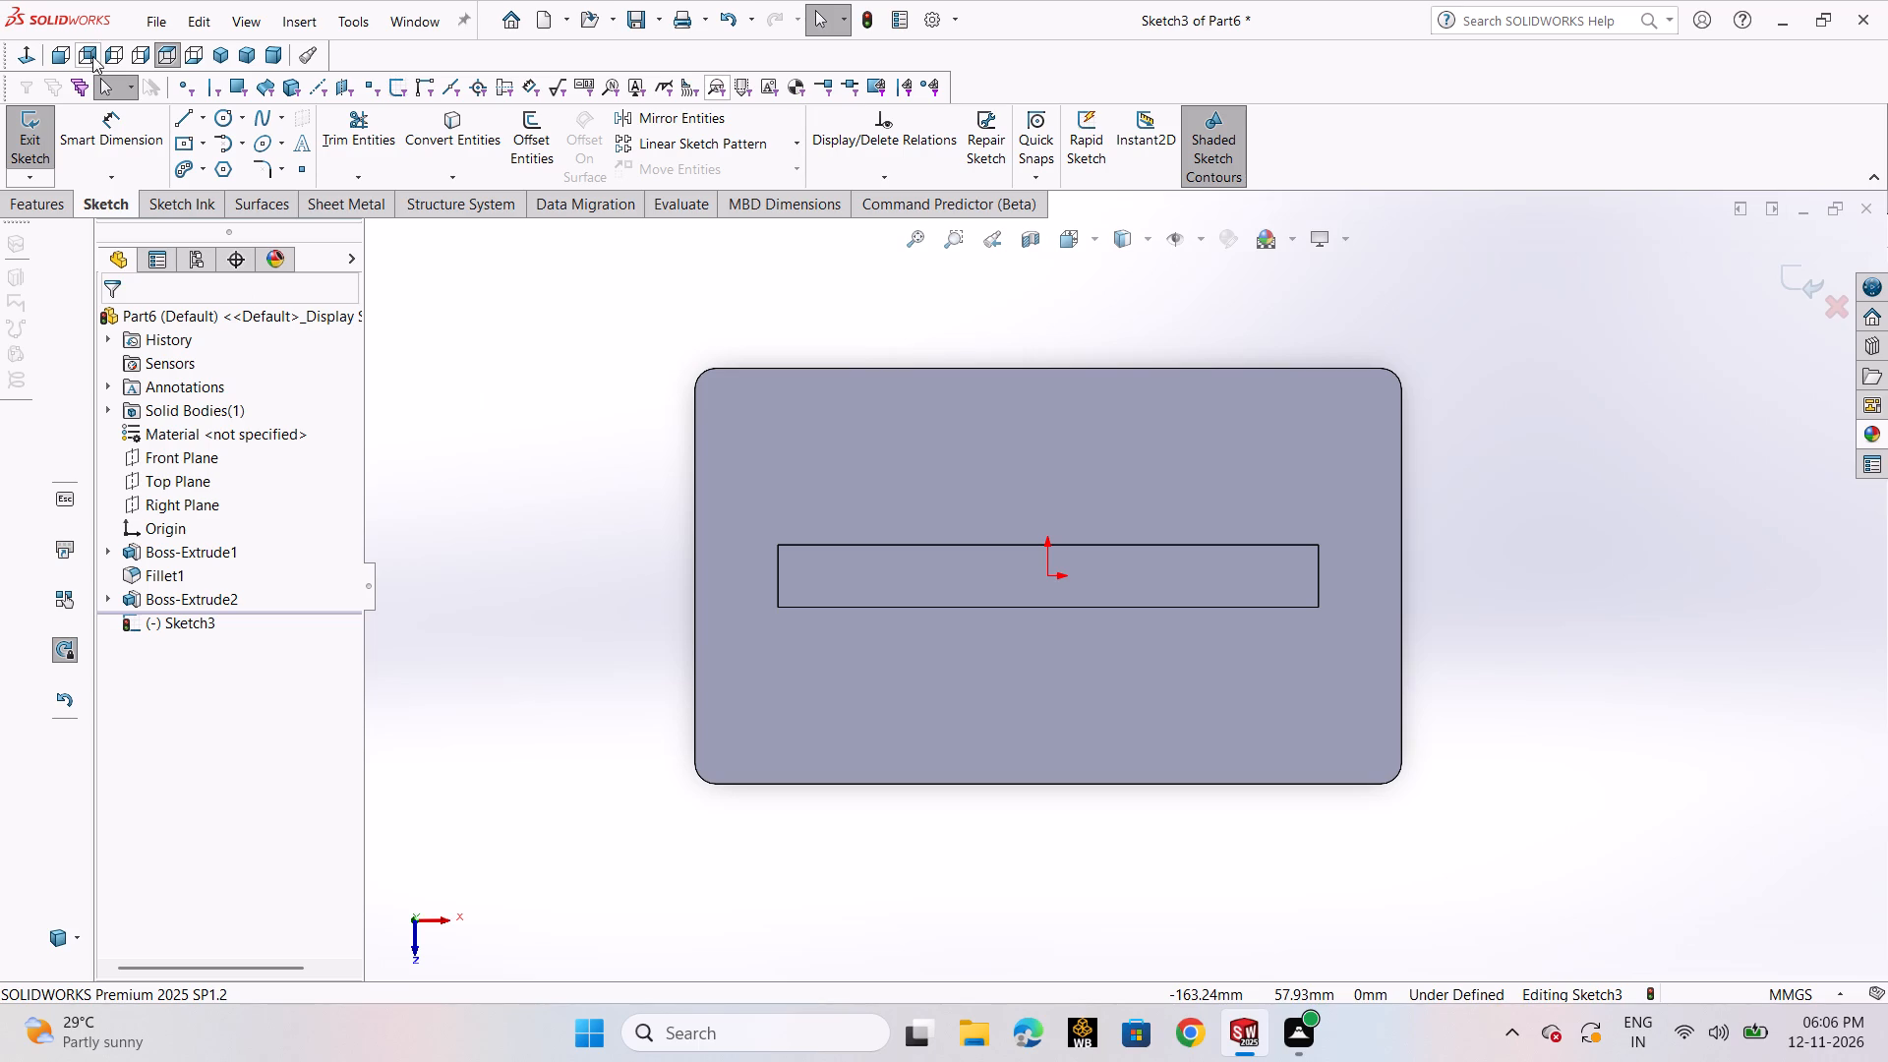
Sketch a circle of about 19.4 mm radius level with the origin, centred about 74 mm from it towards the +X short edge.
click(224, 114)
click(239, 146)
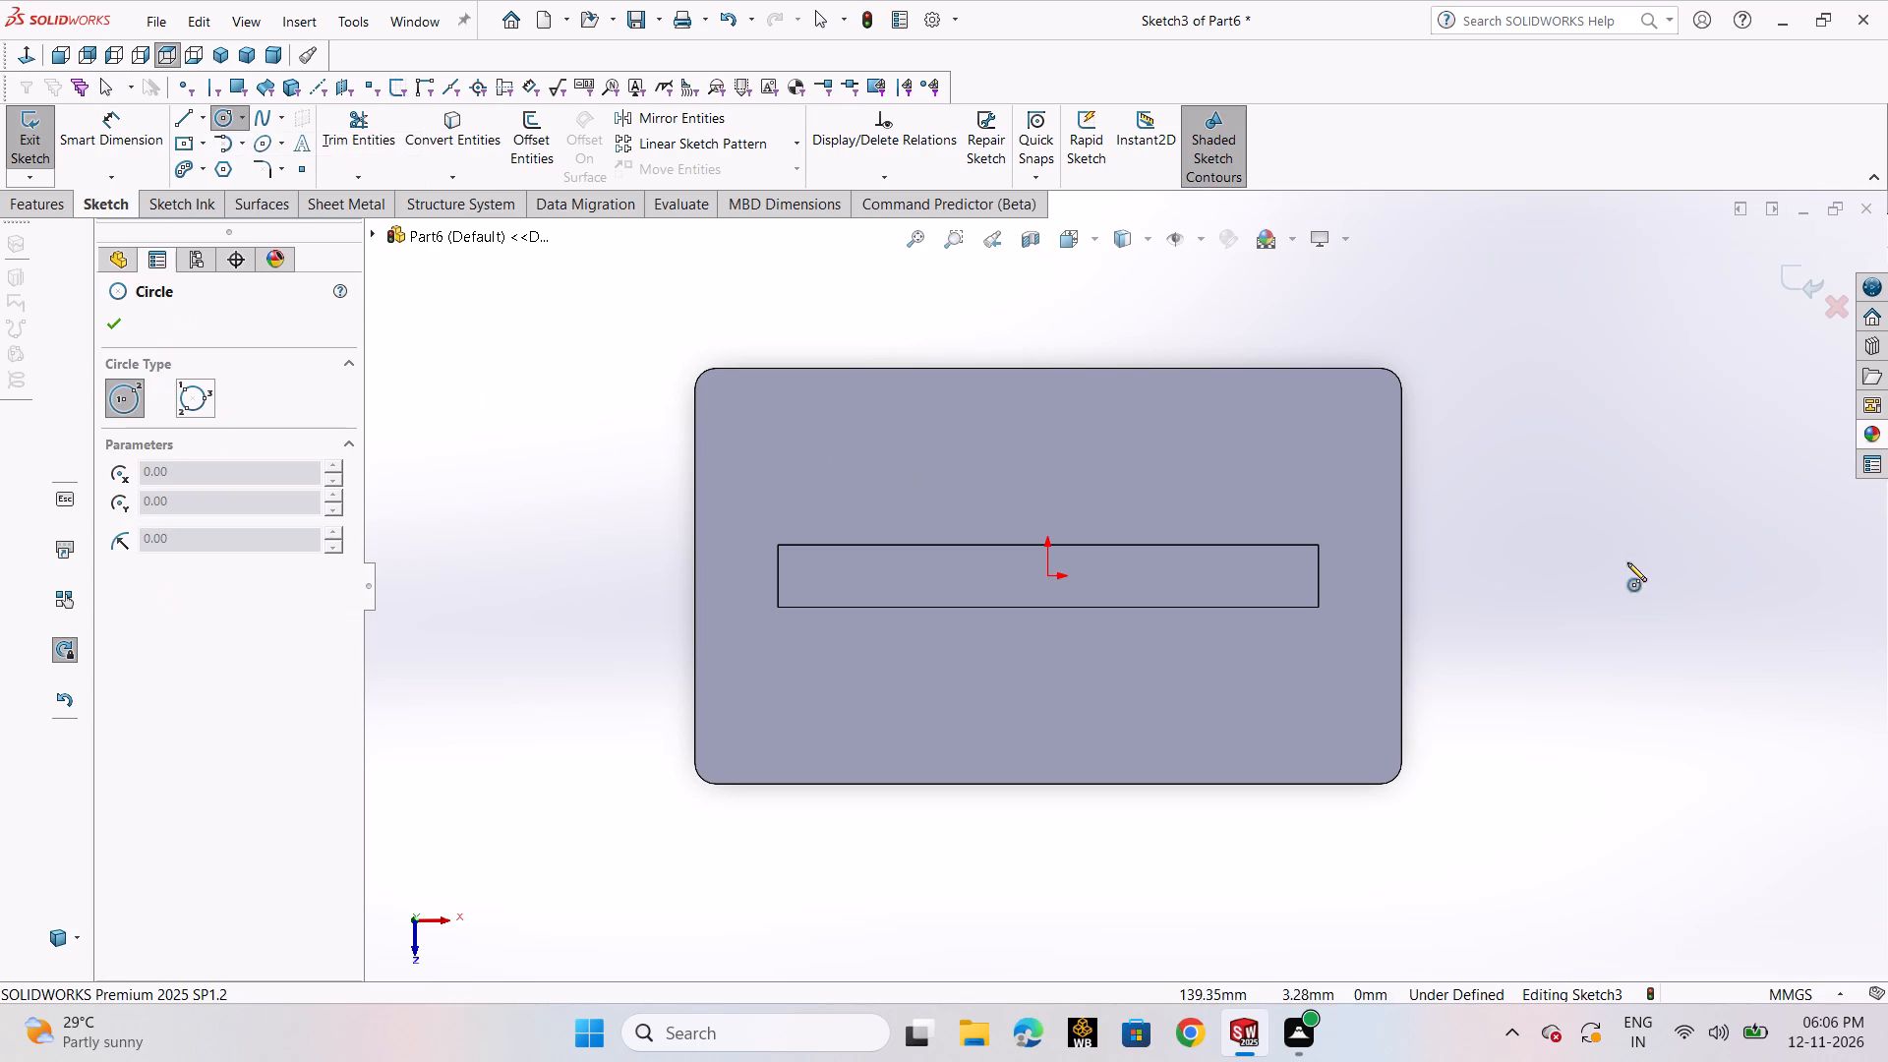
click(1356, 575)
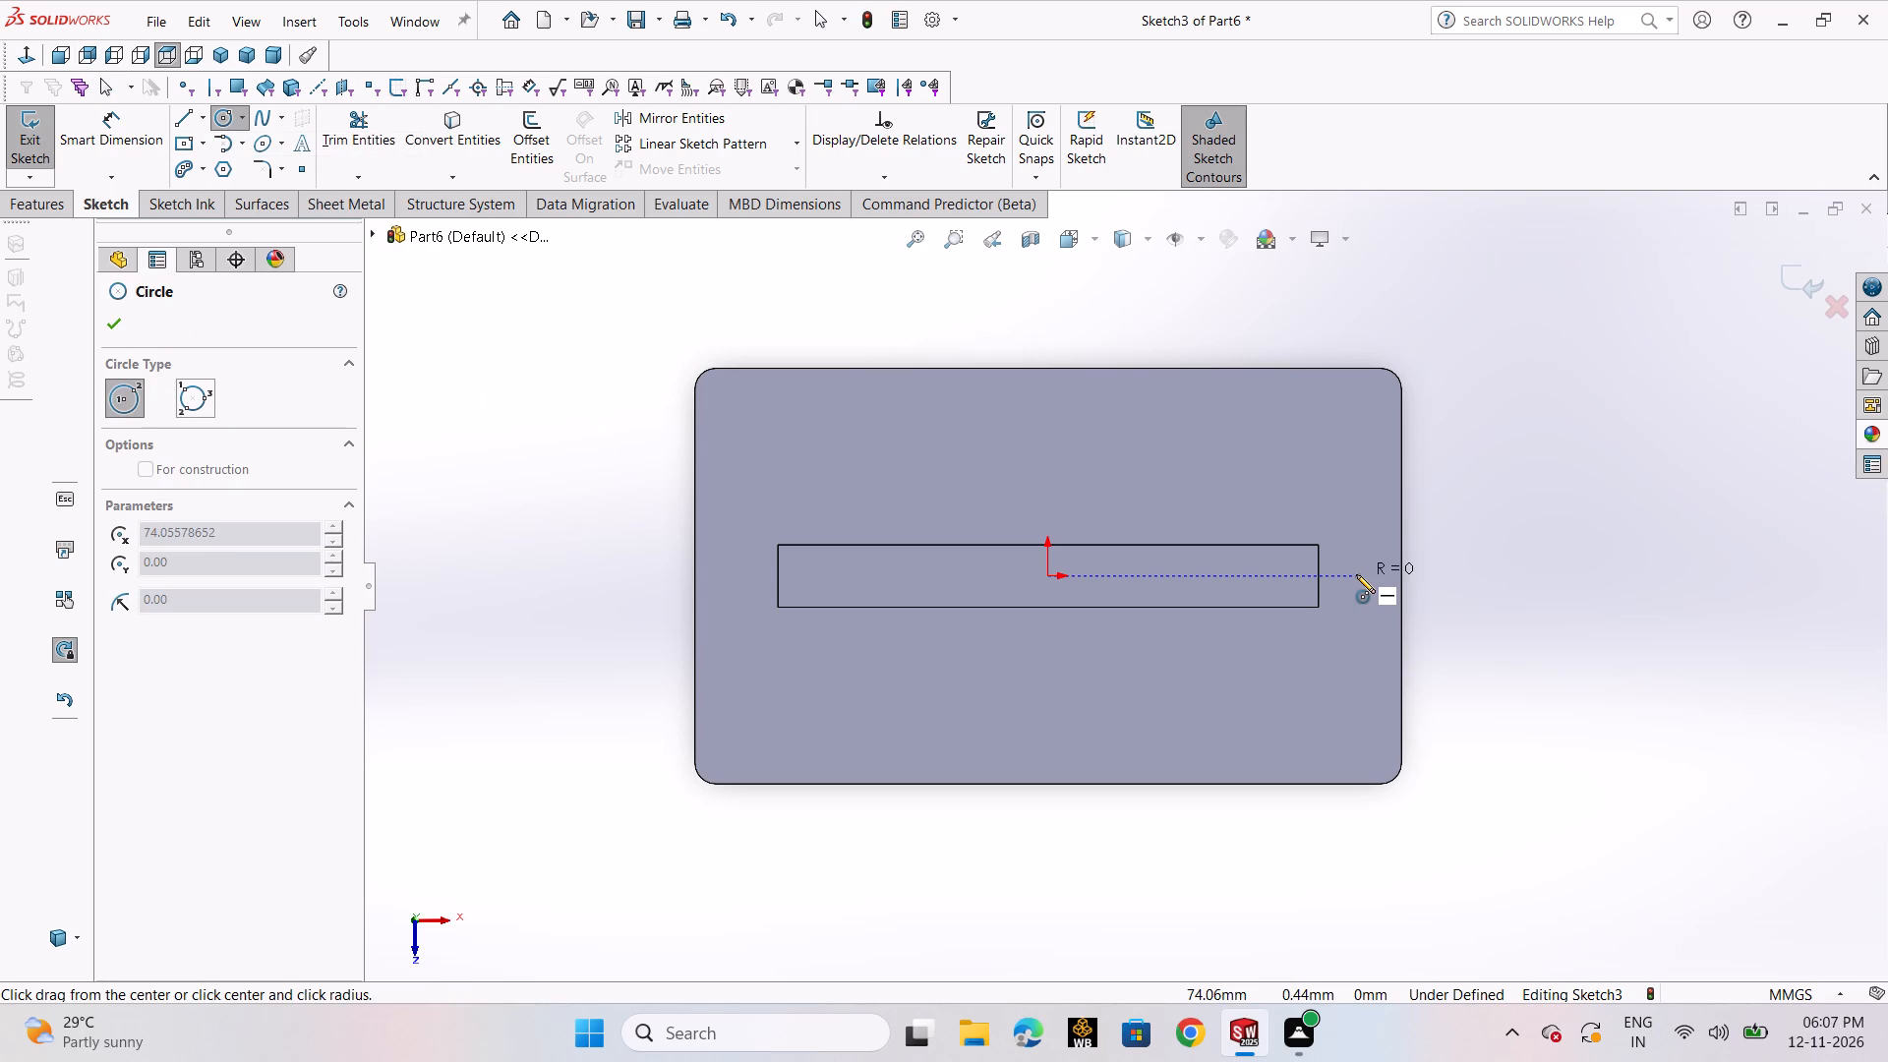
click(1437, 571)
right_click(1437, 571)
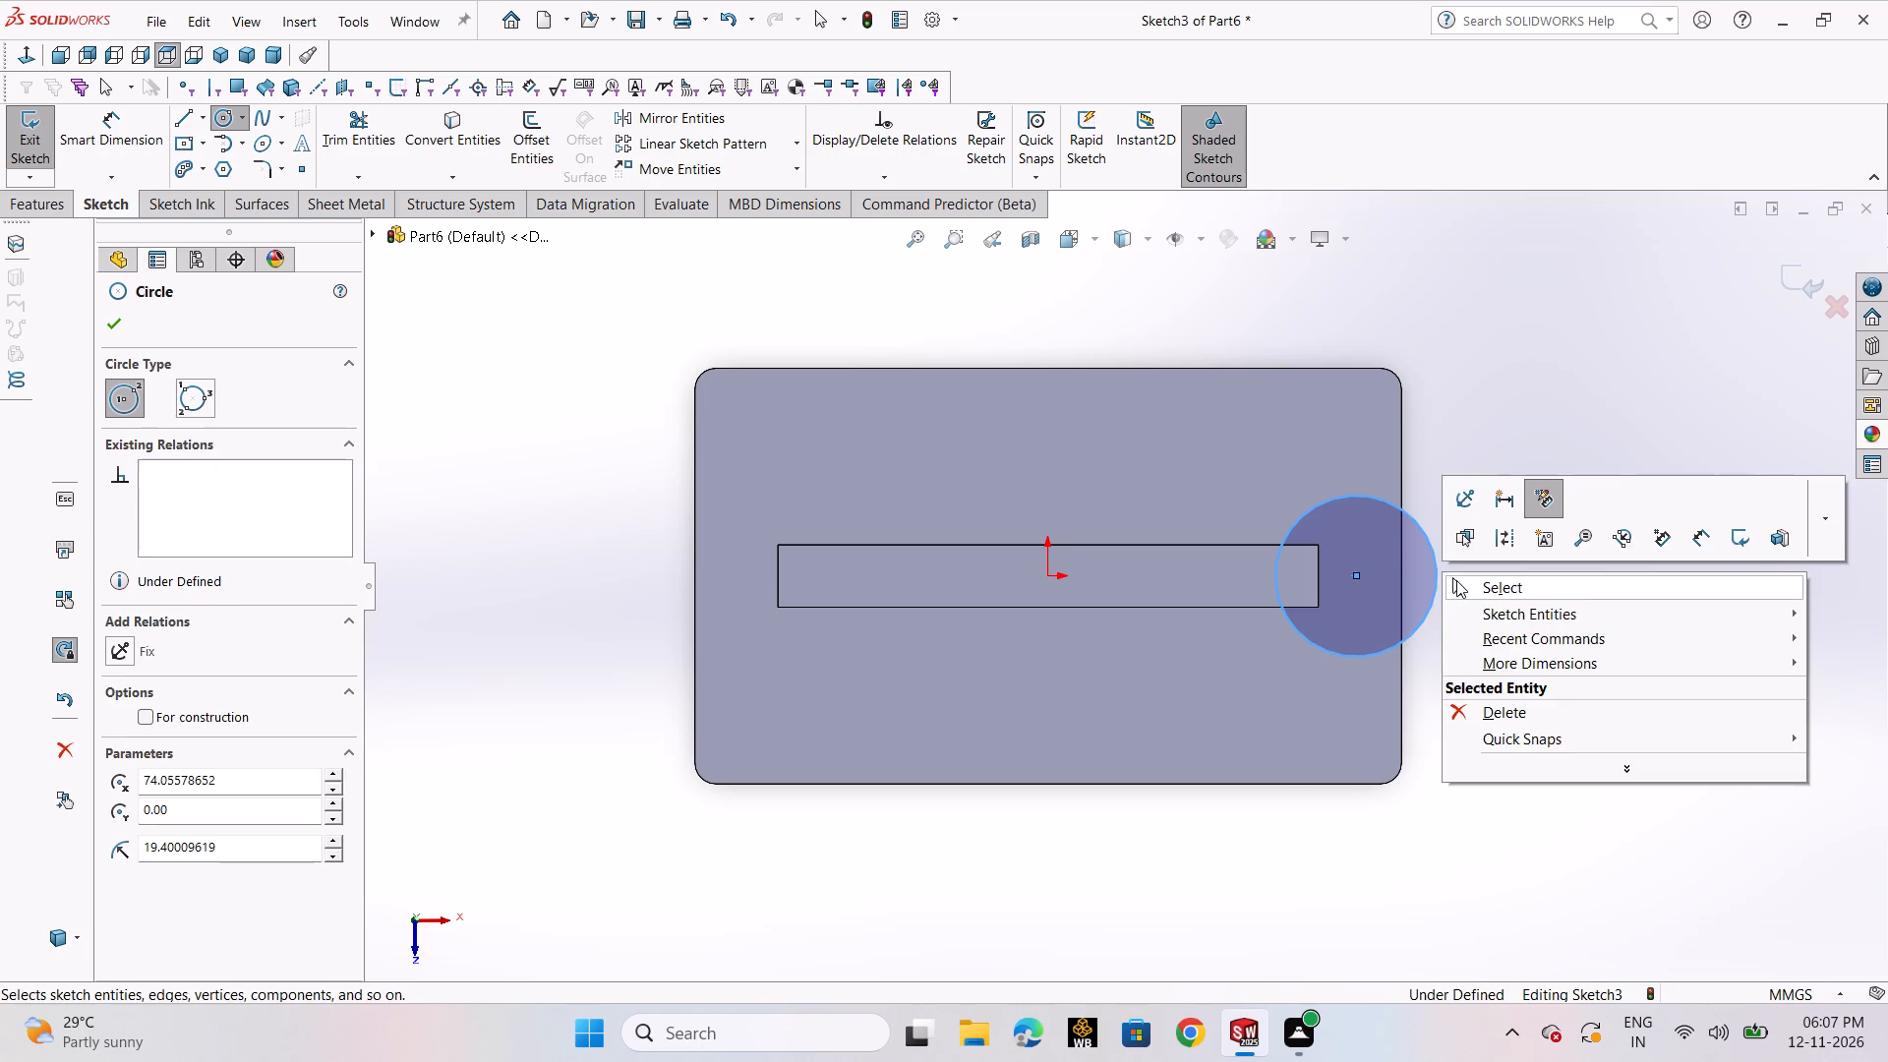
click(1456, 580)
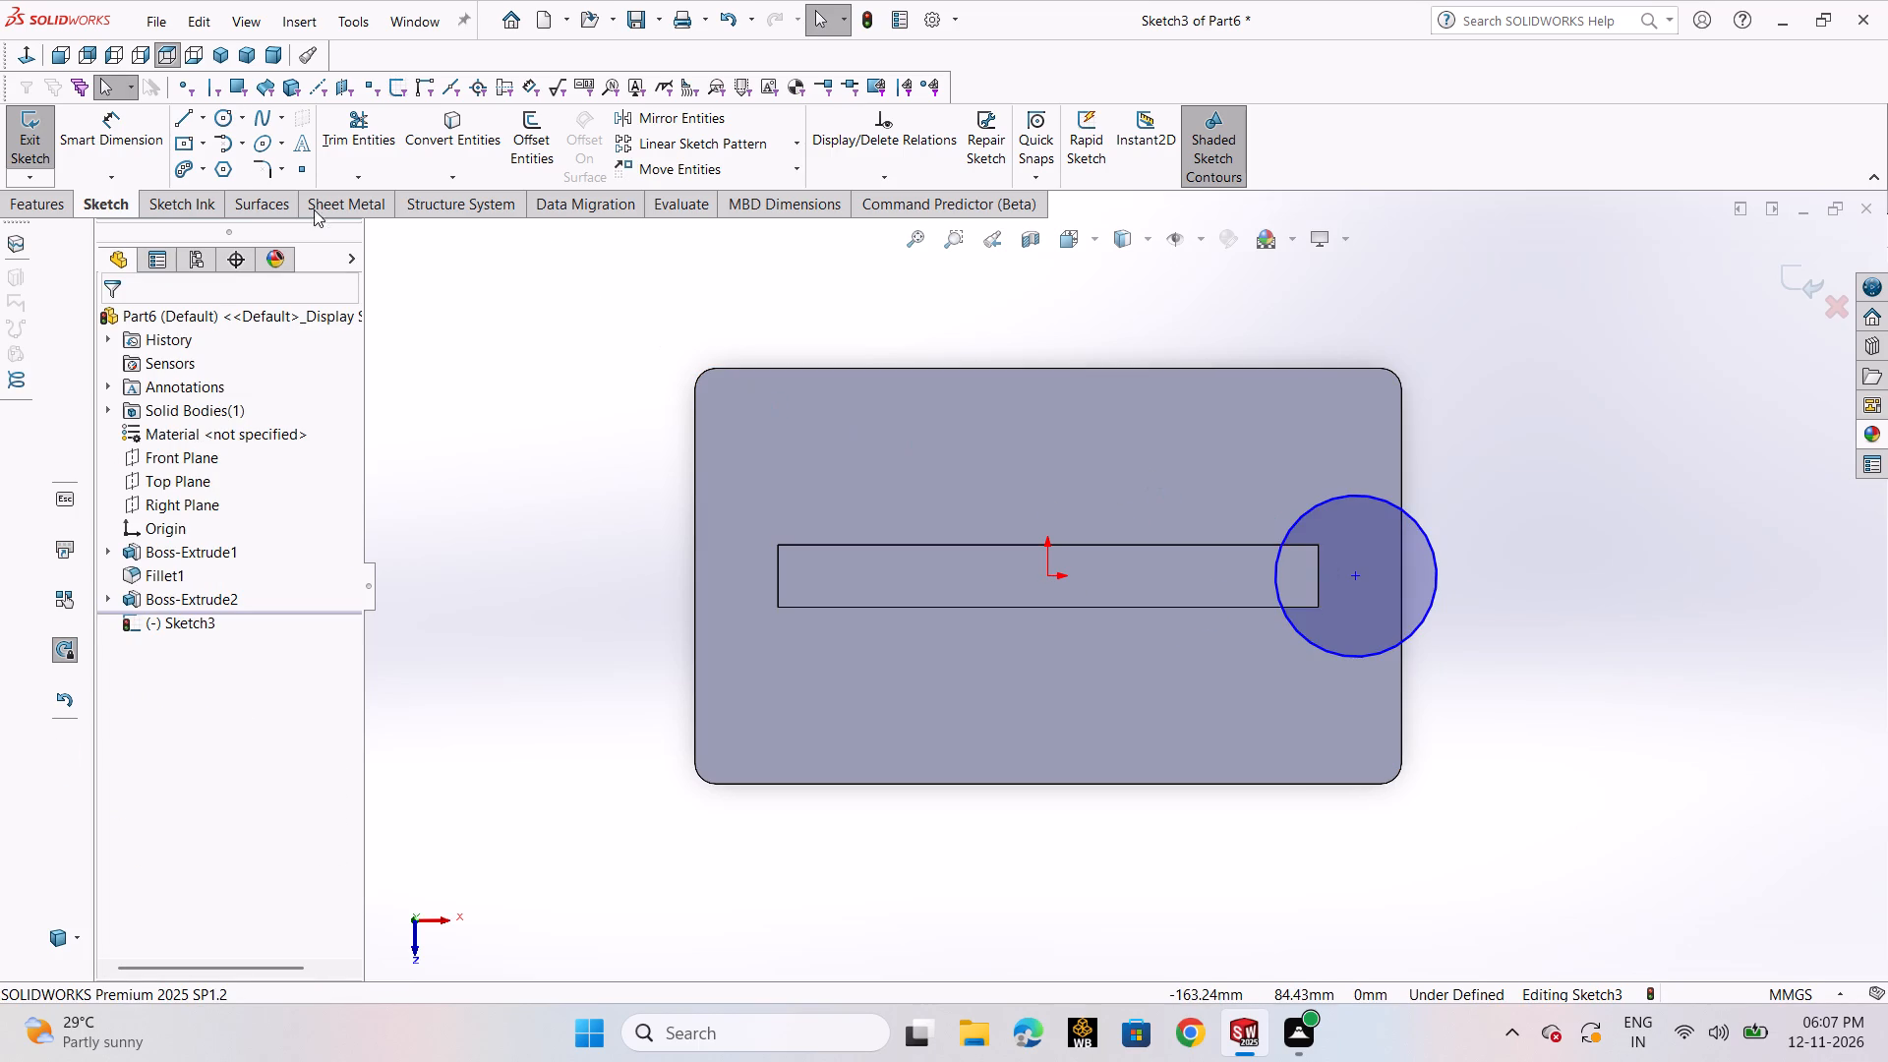
Dimension the horizontal distance from the origin to the circle's centre as 170/2 (85 mm).
click(124, 131)
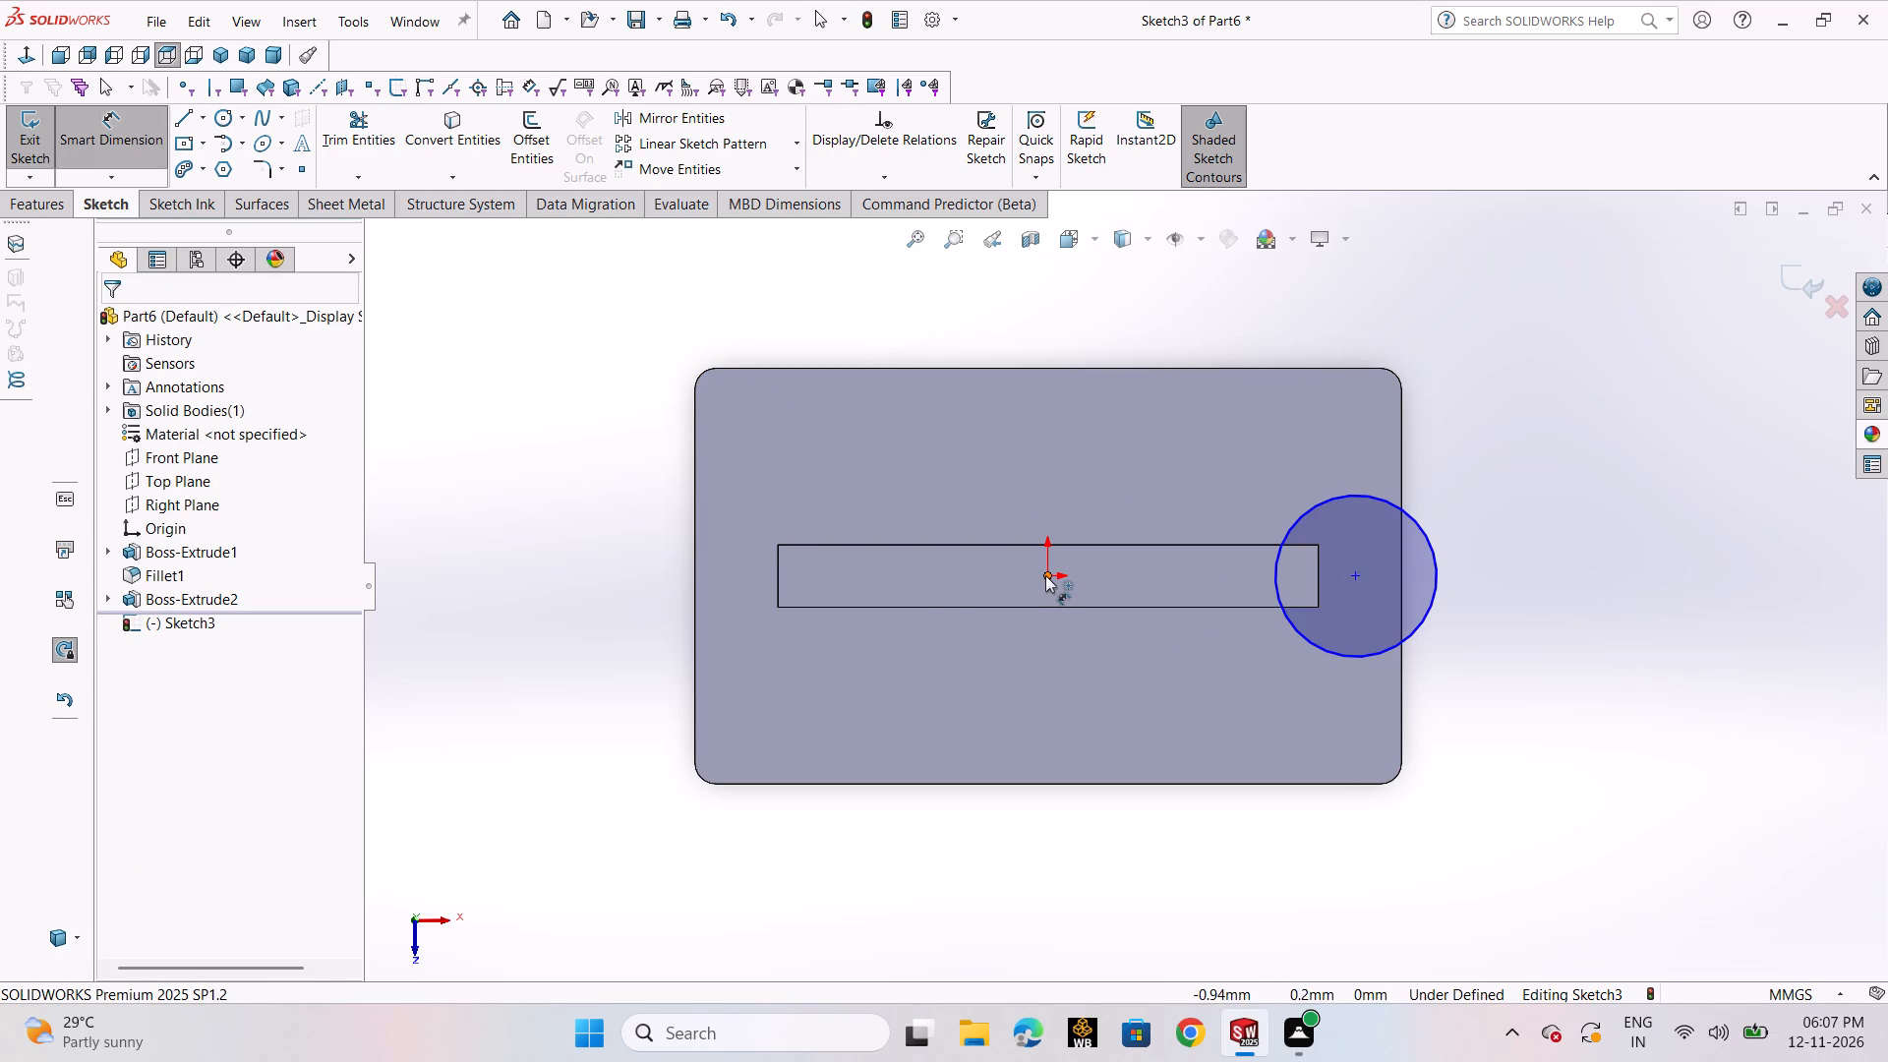
click(1045, 575)
click(1352, 575)
click(1272, 853)
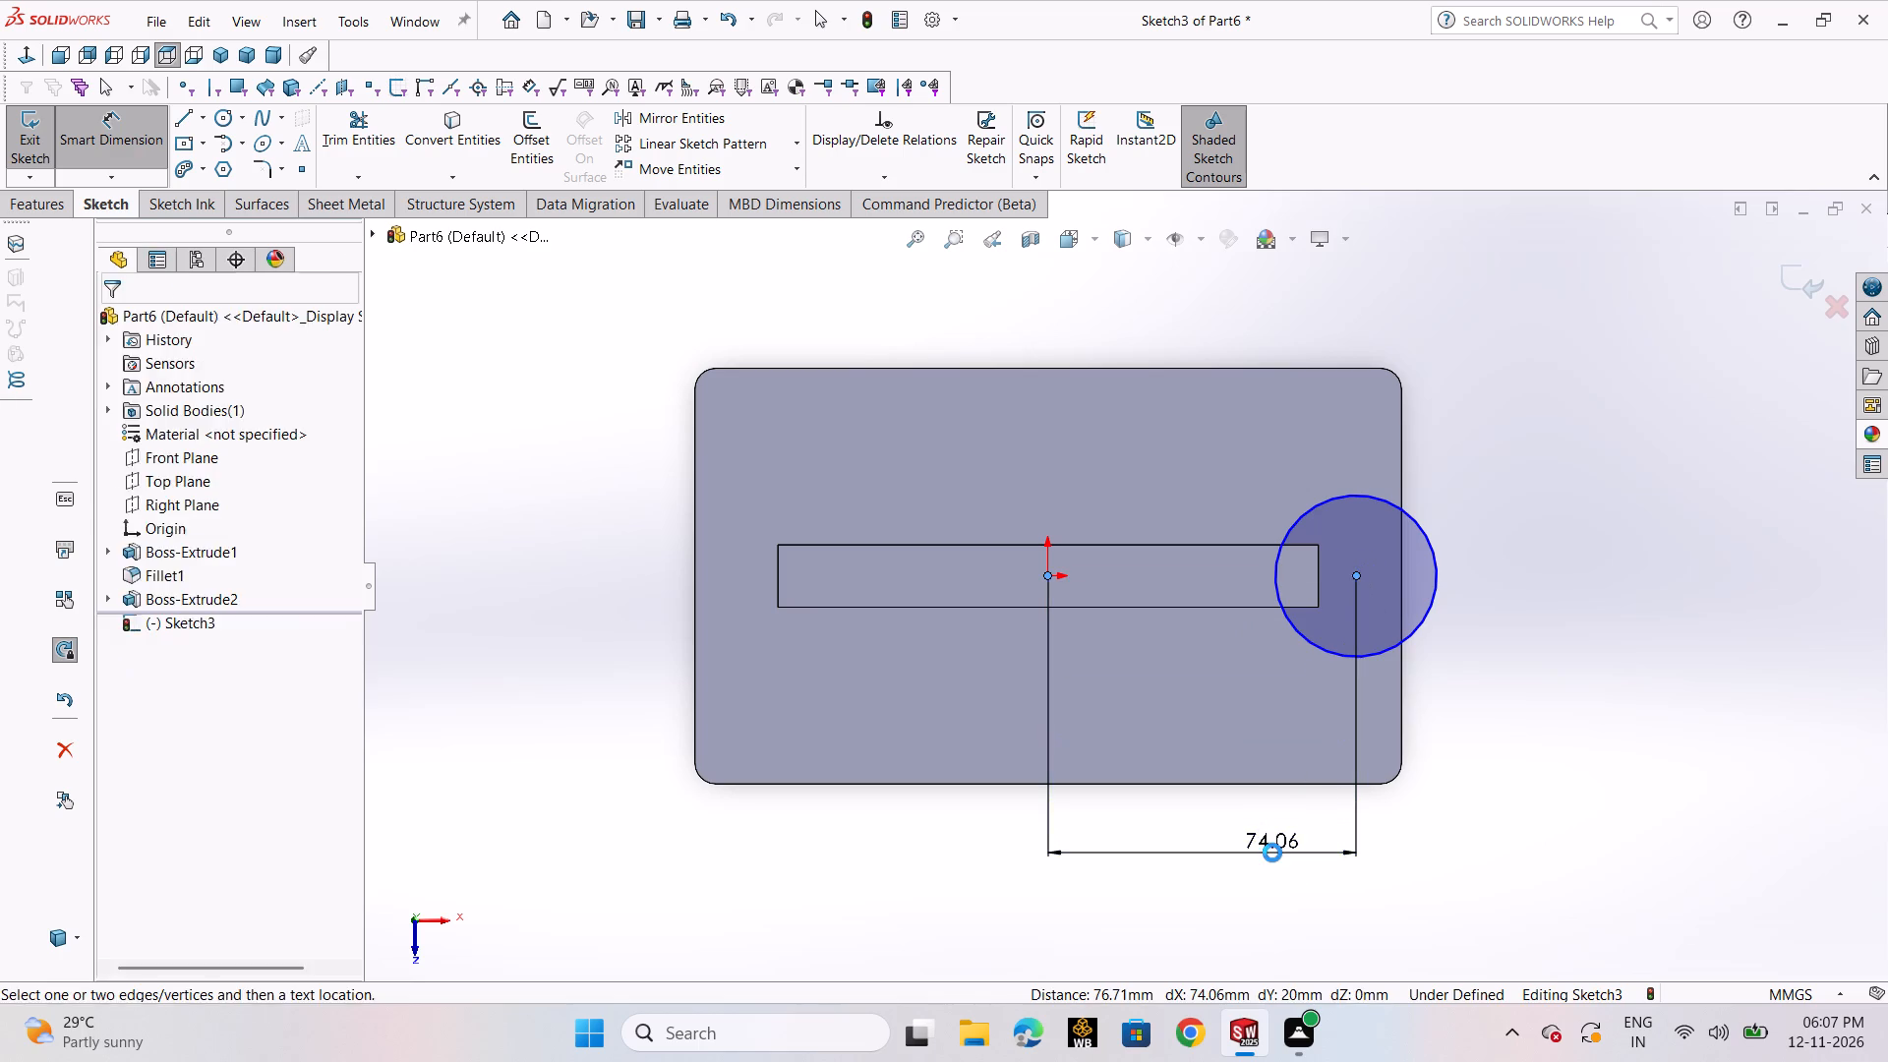
text(170/2)
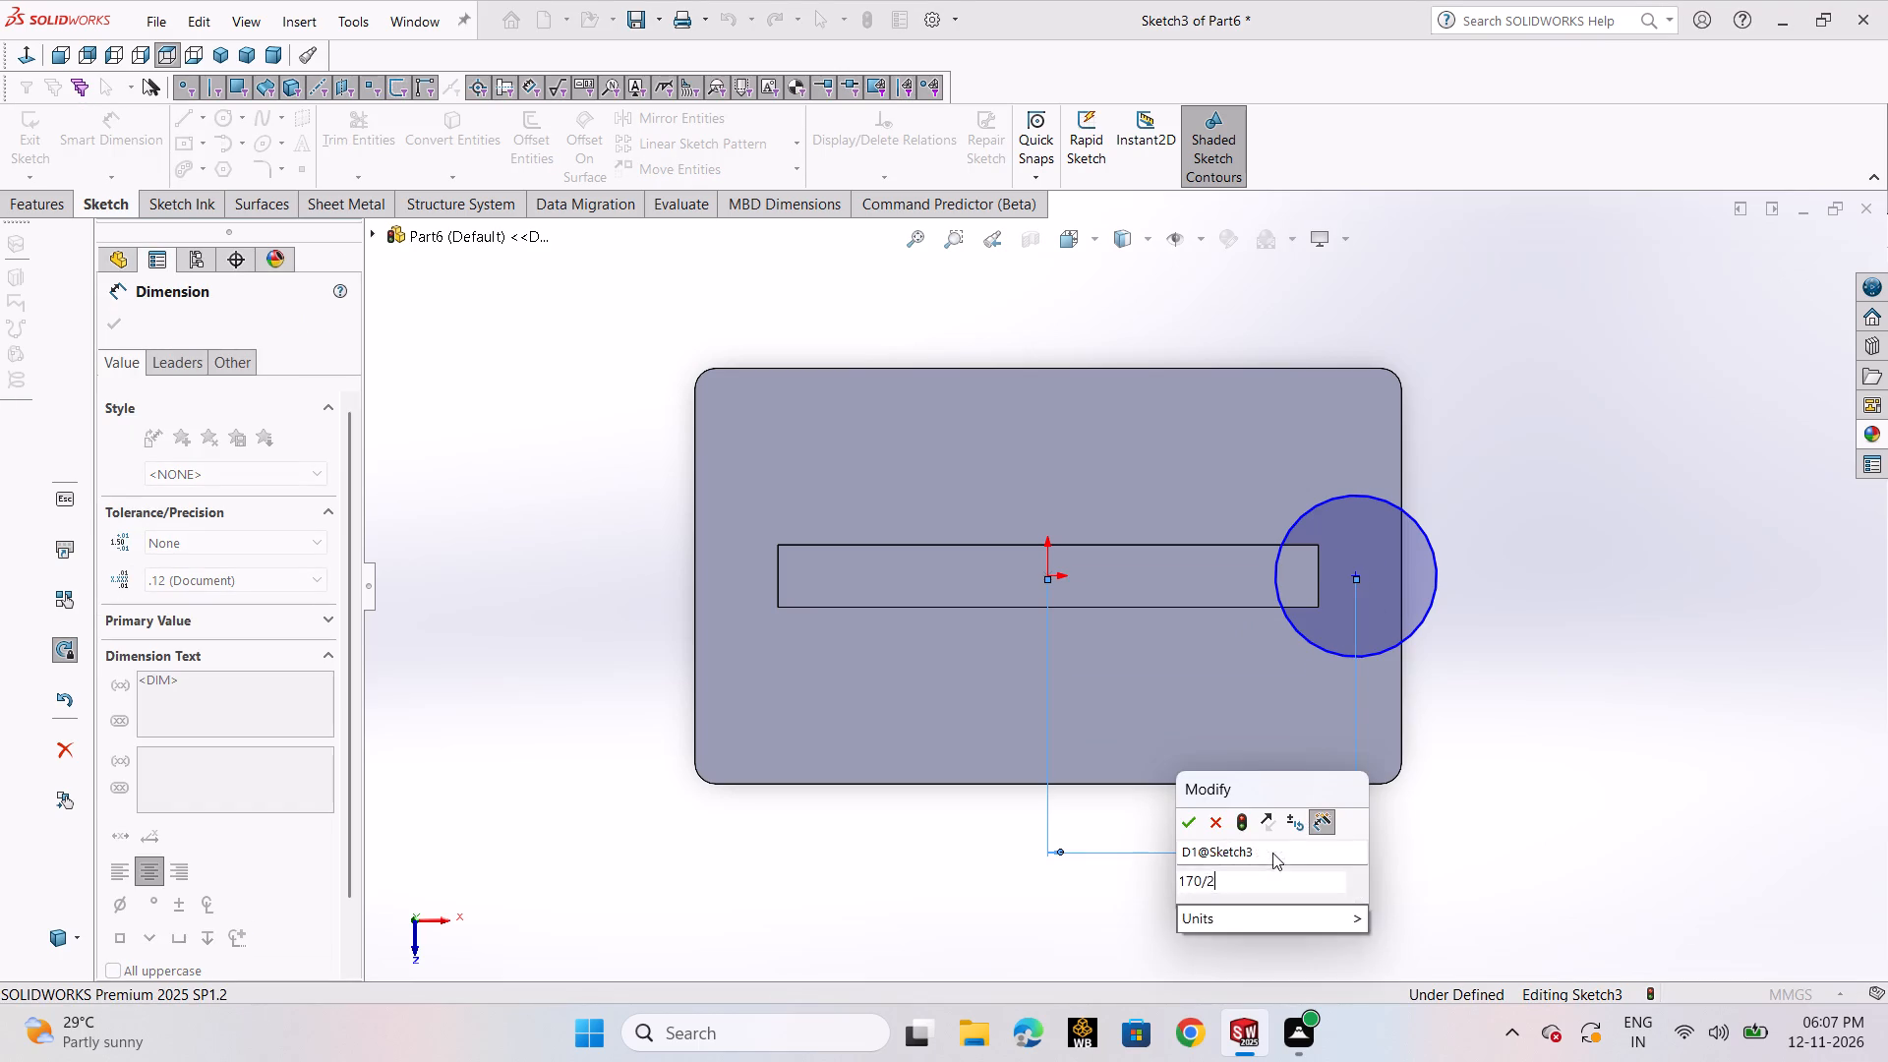
key(Return)
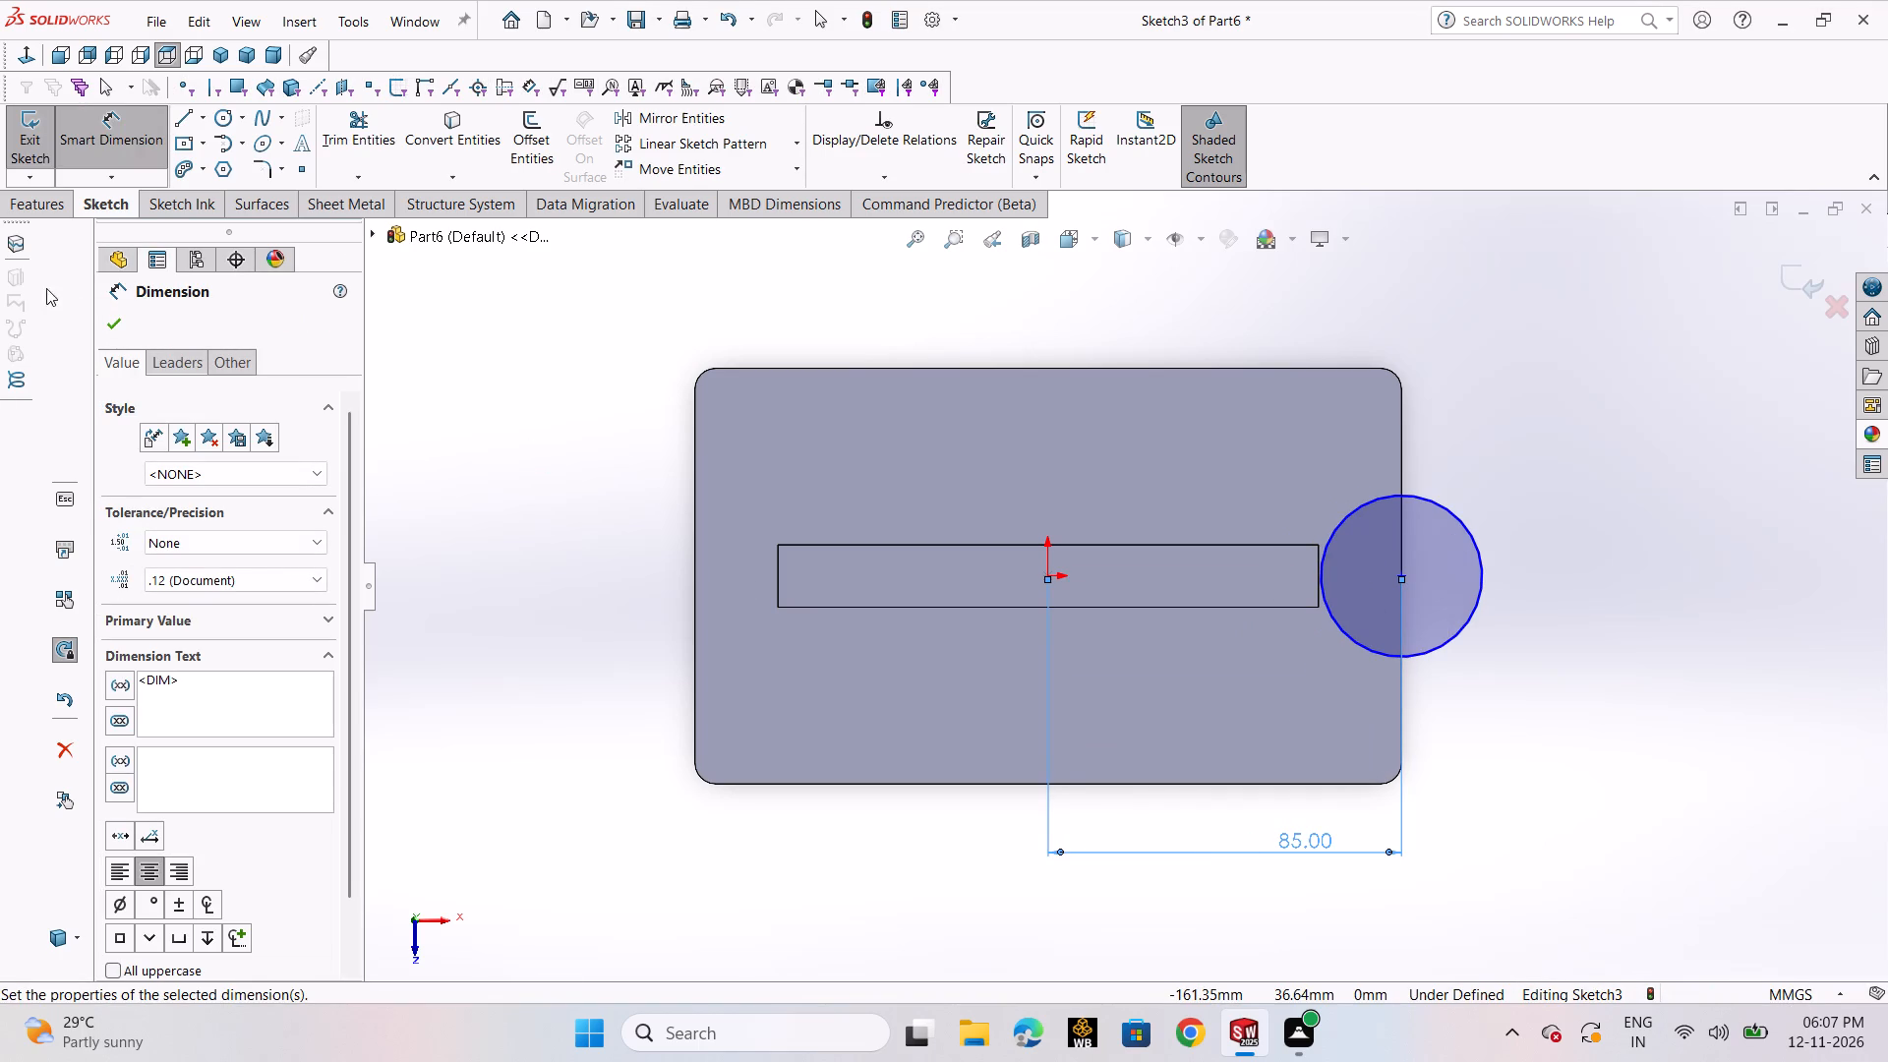
click(115, 334)
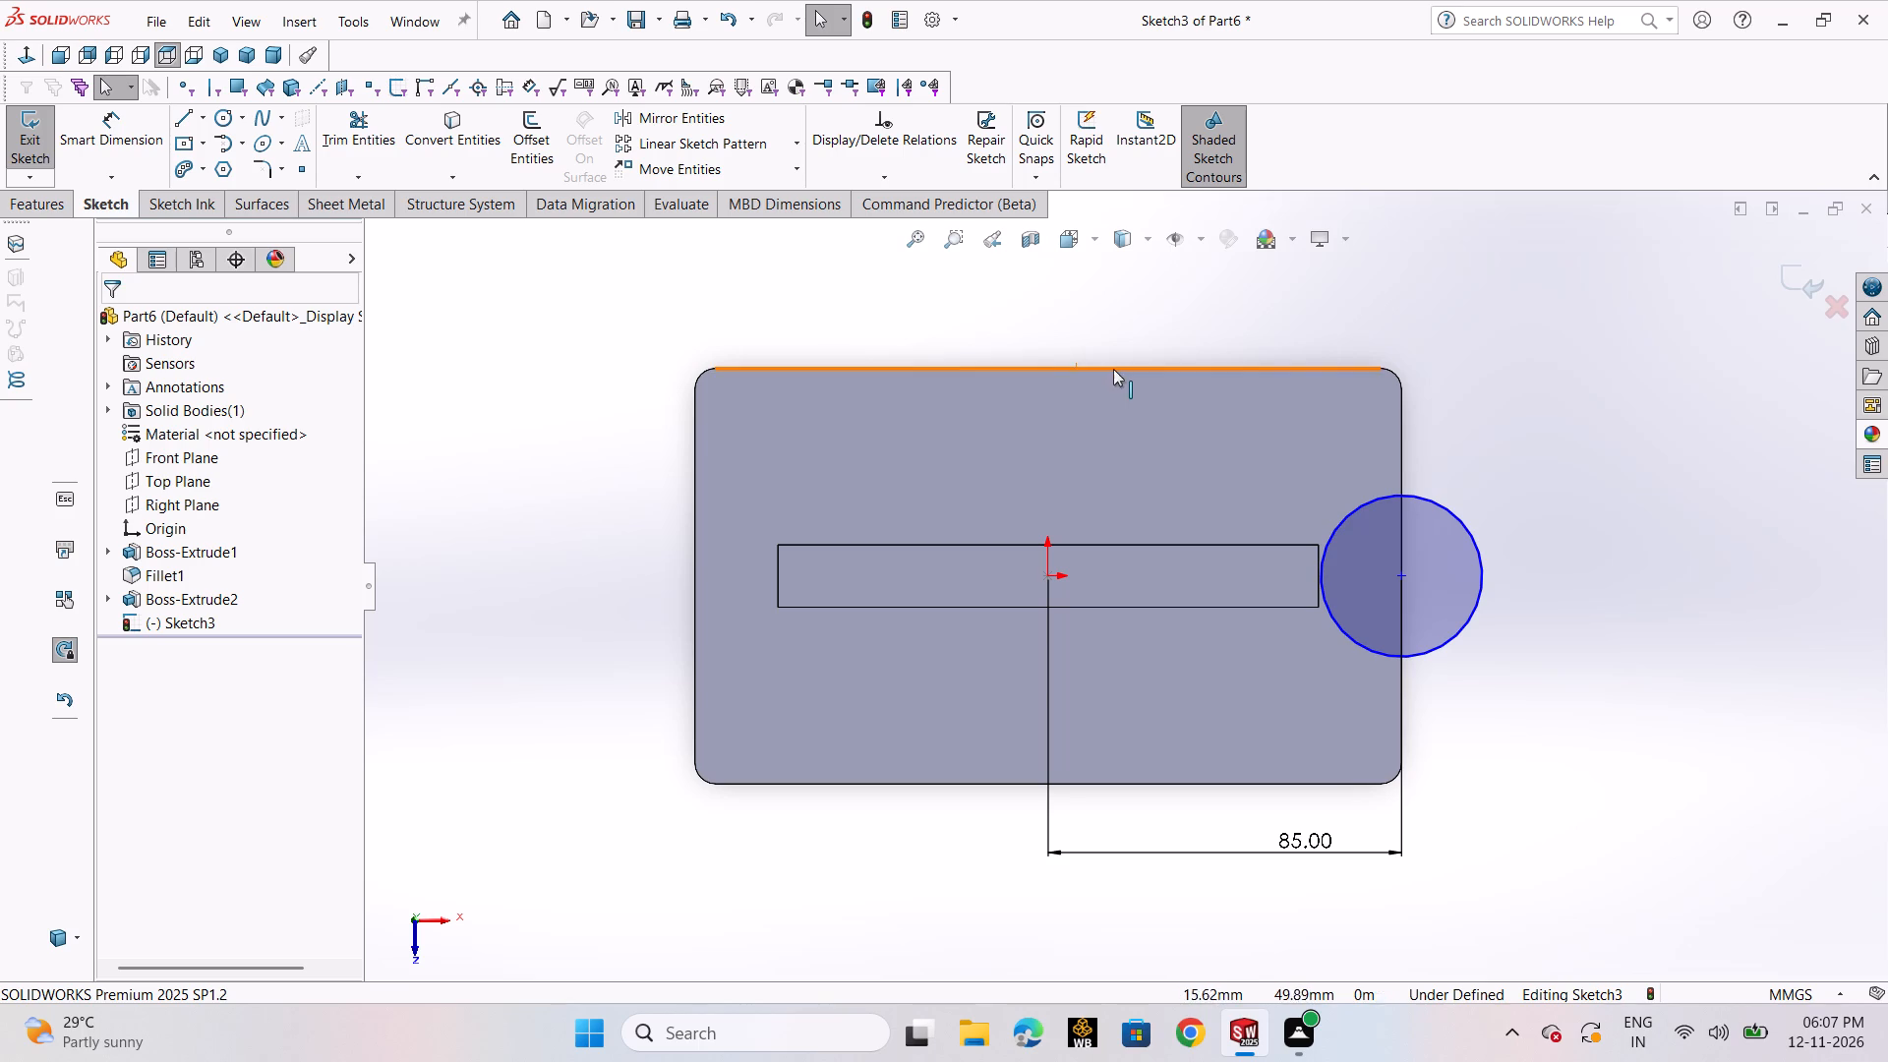
Dimension the circle on the +X edge with a diameter of 30 mm.
click(78, 133)
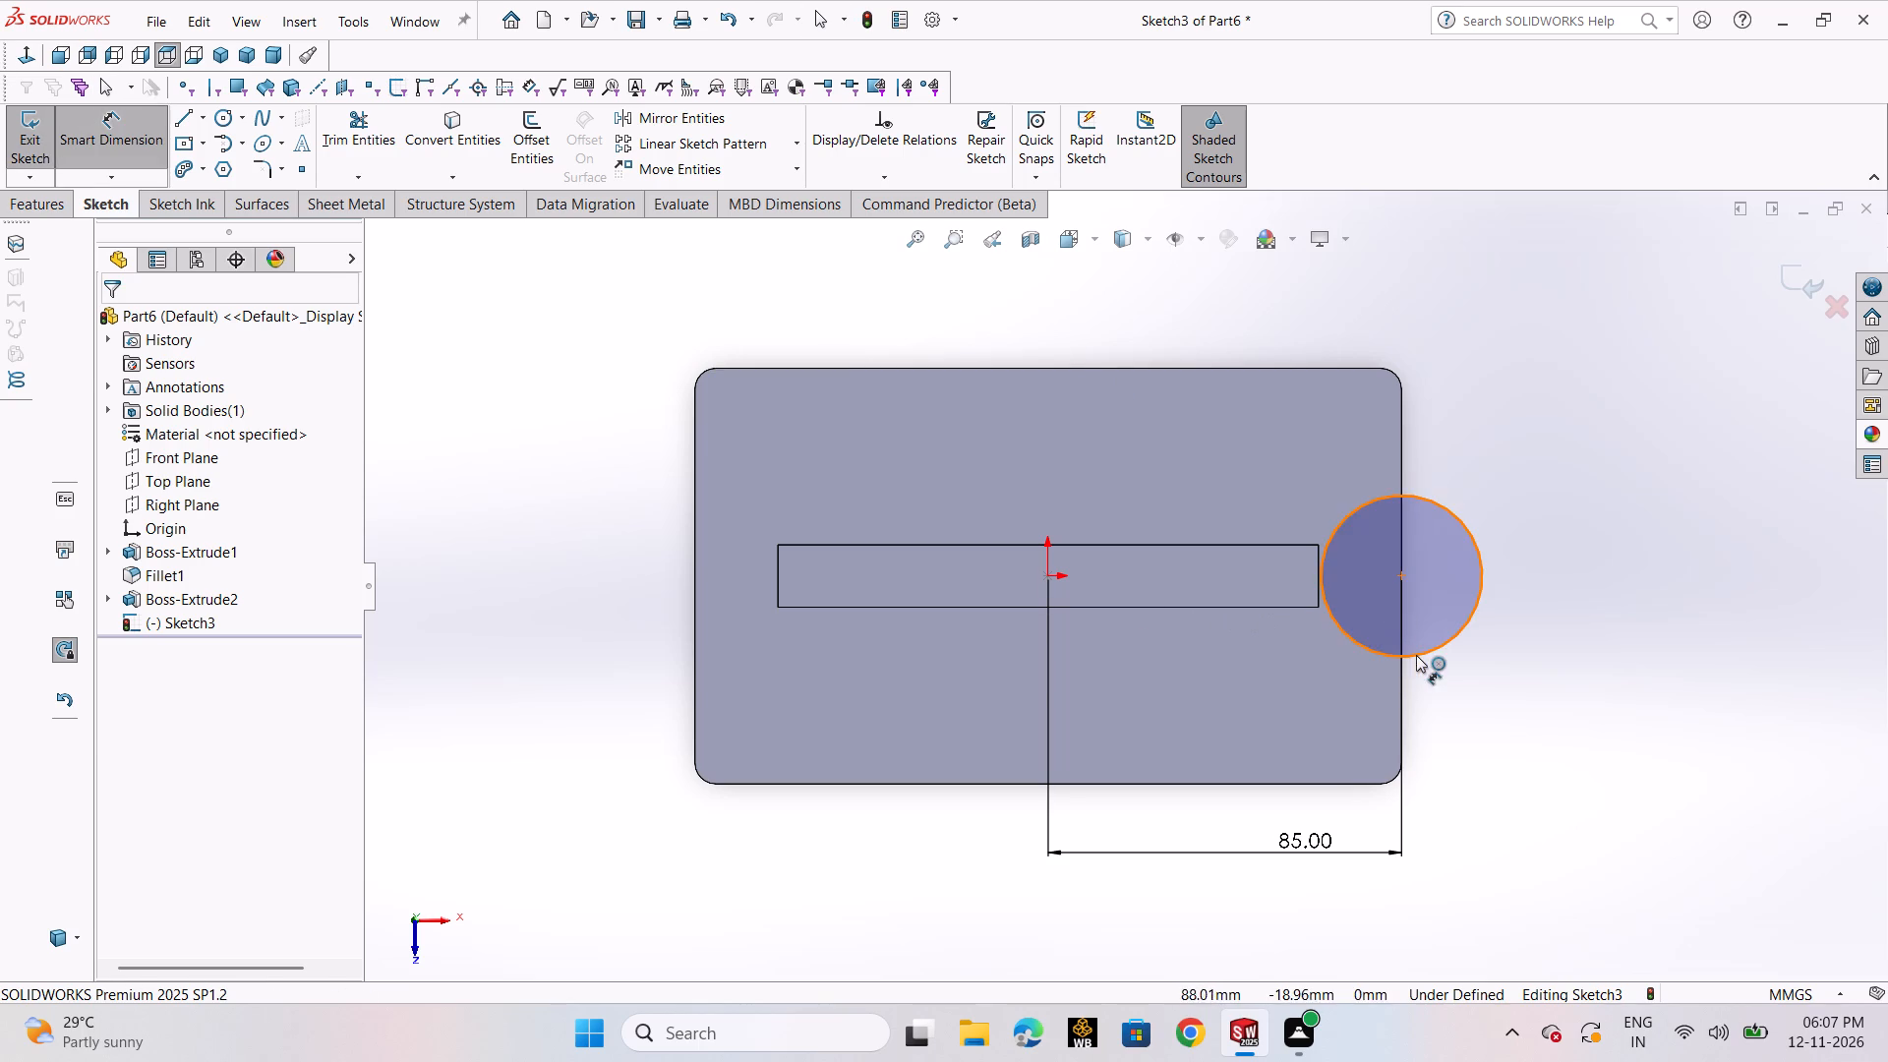
click(1416, 655)
click(1520, 804)
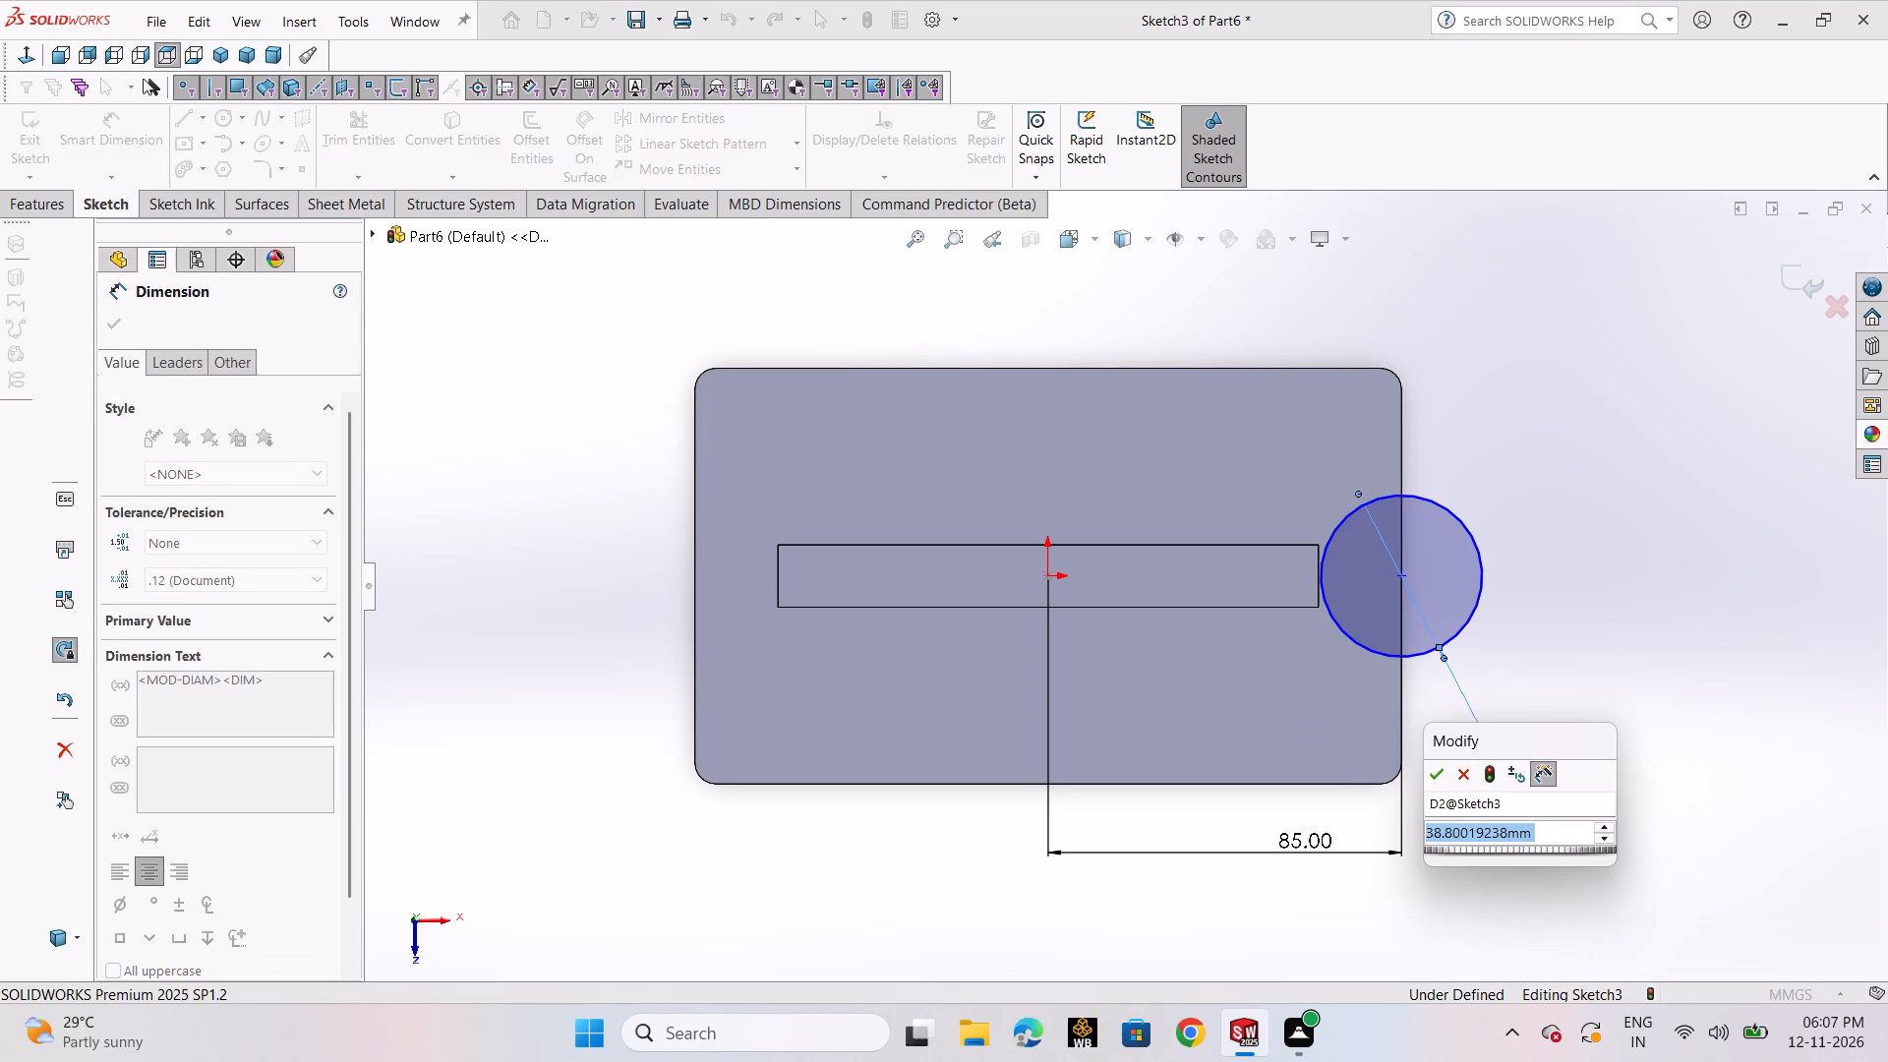
text(30)
key(Return)
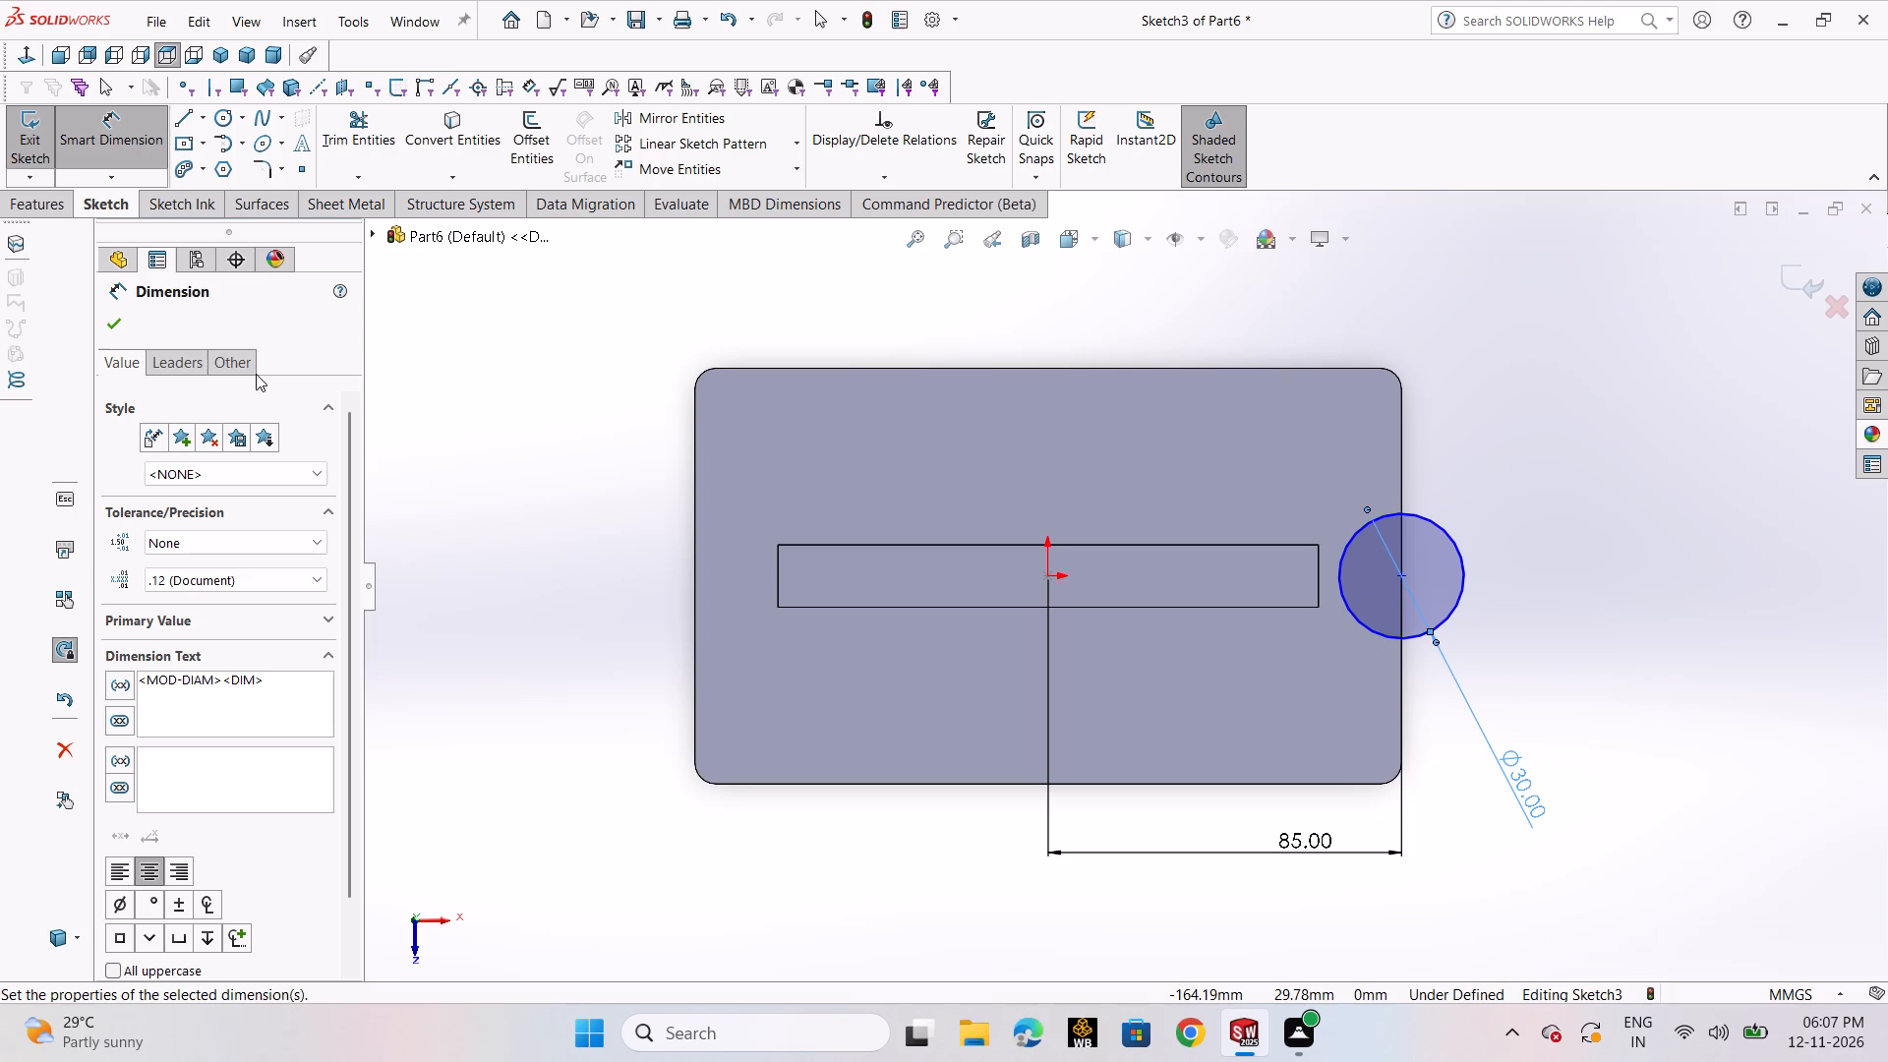
click(118, 324)
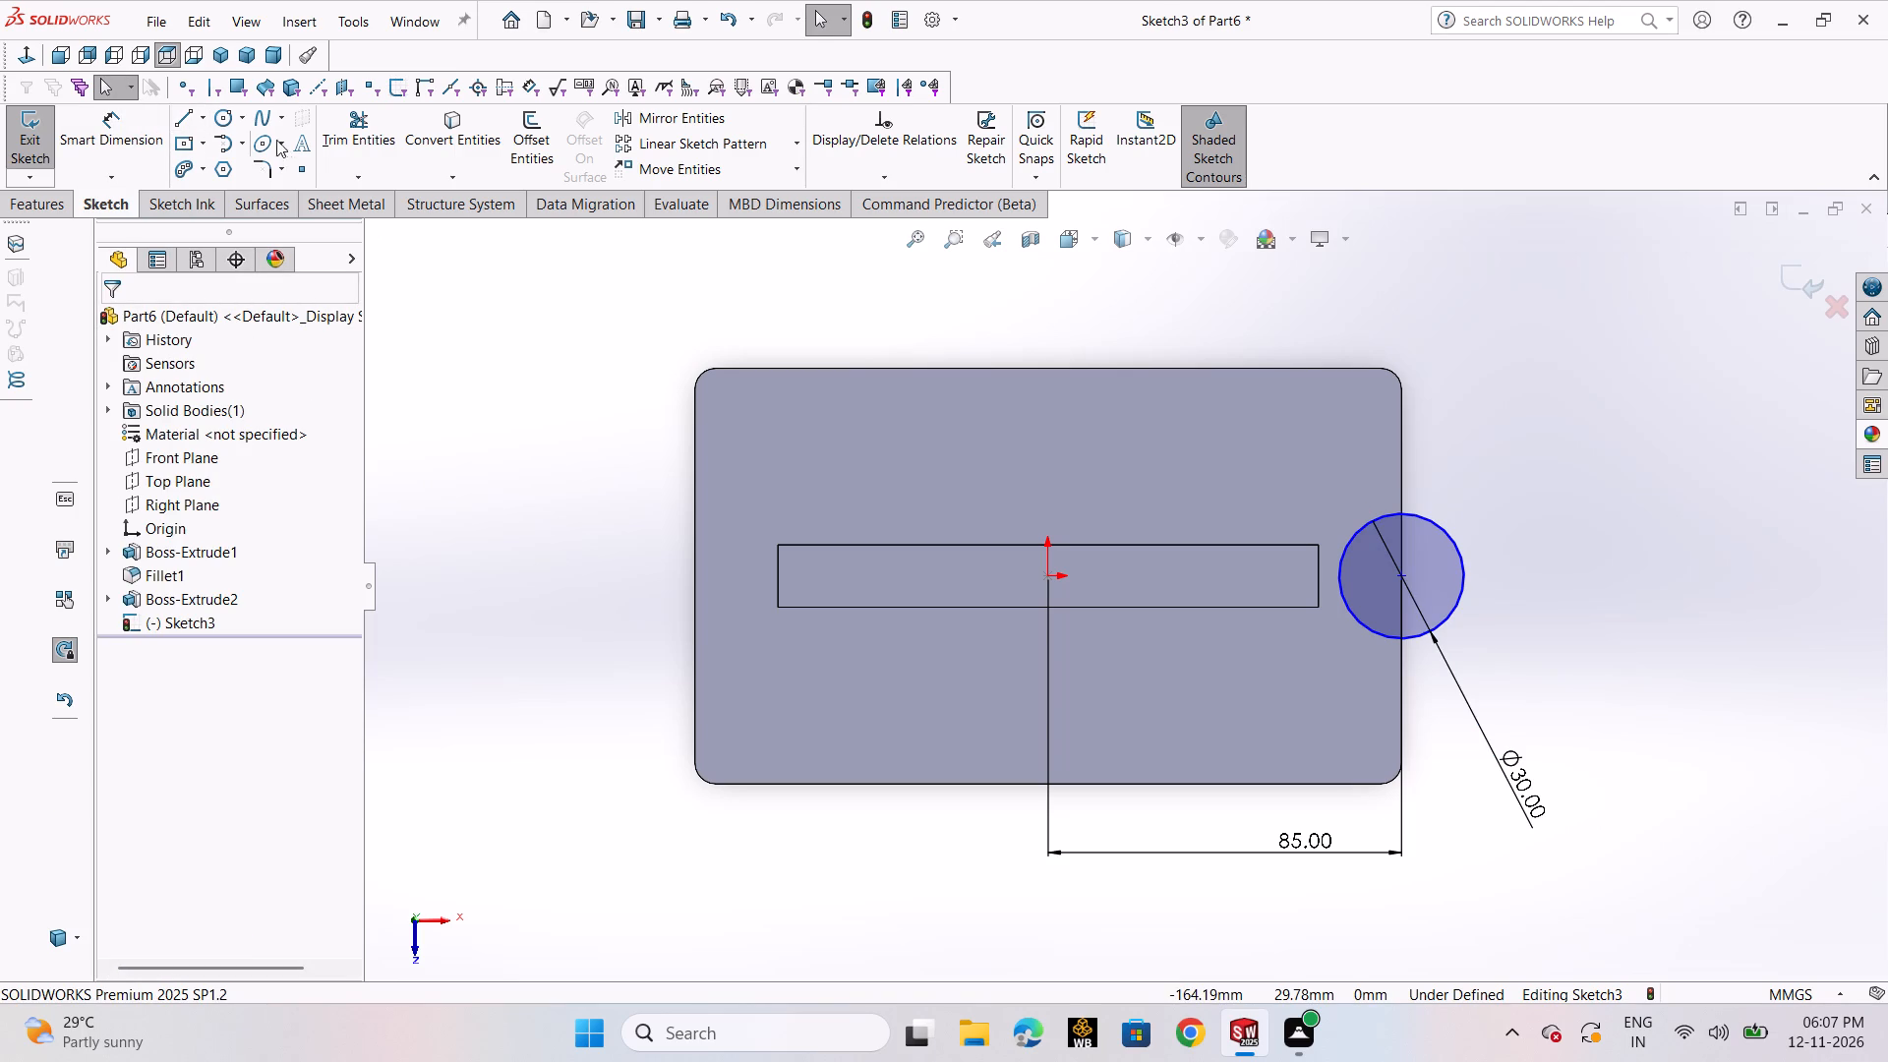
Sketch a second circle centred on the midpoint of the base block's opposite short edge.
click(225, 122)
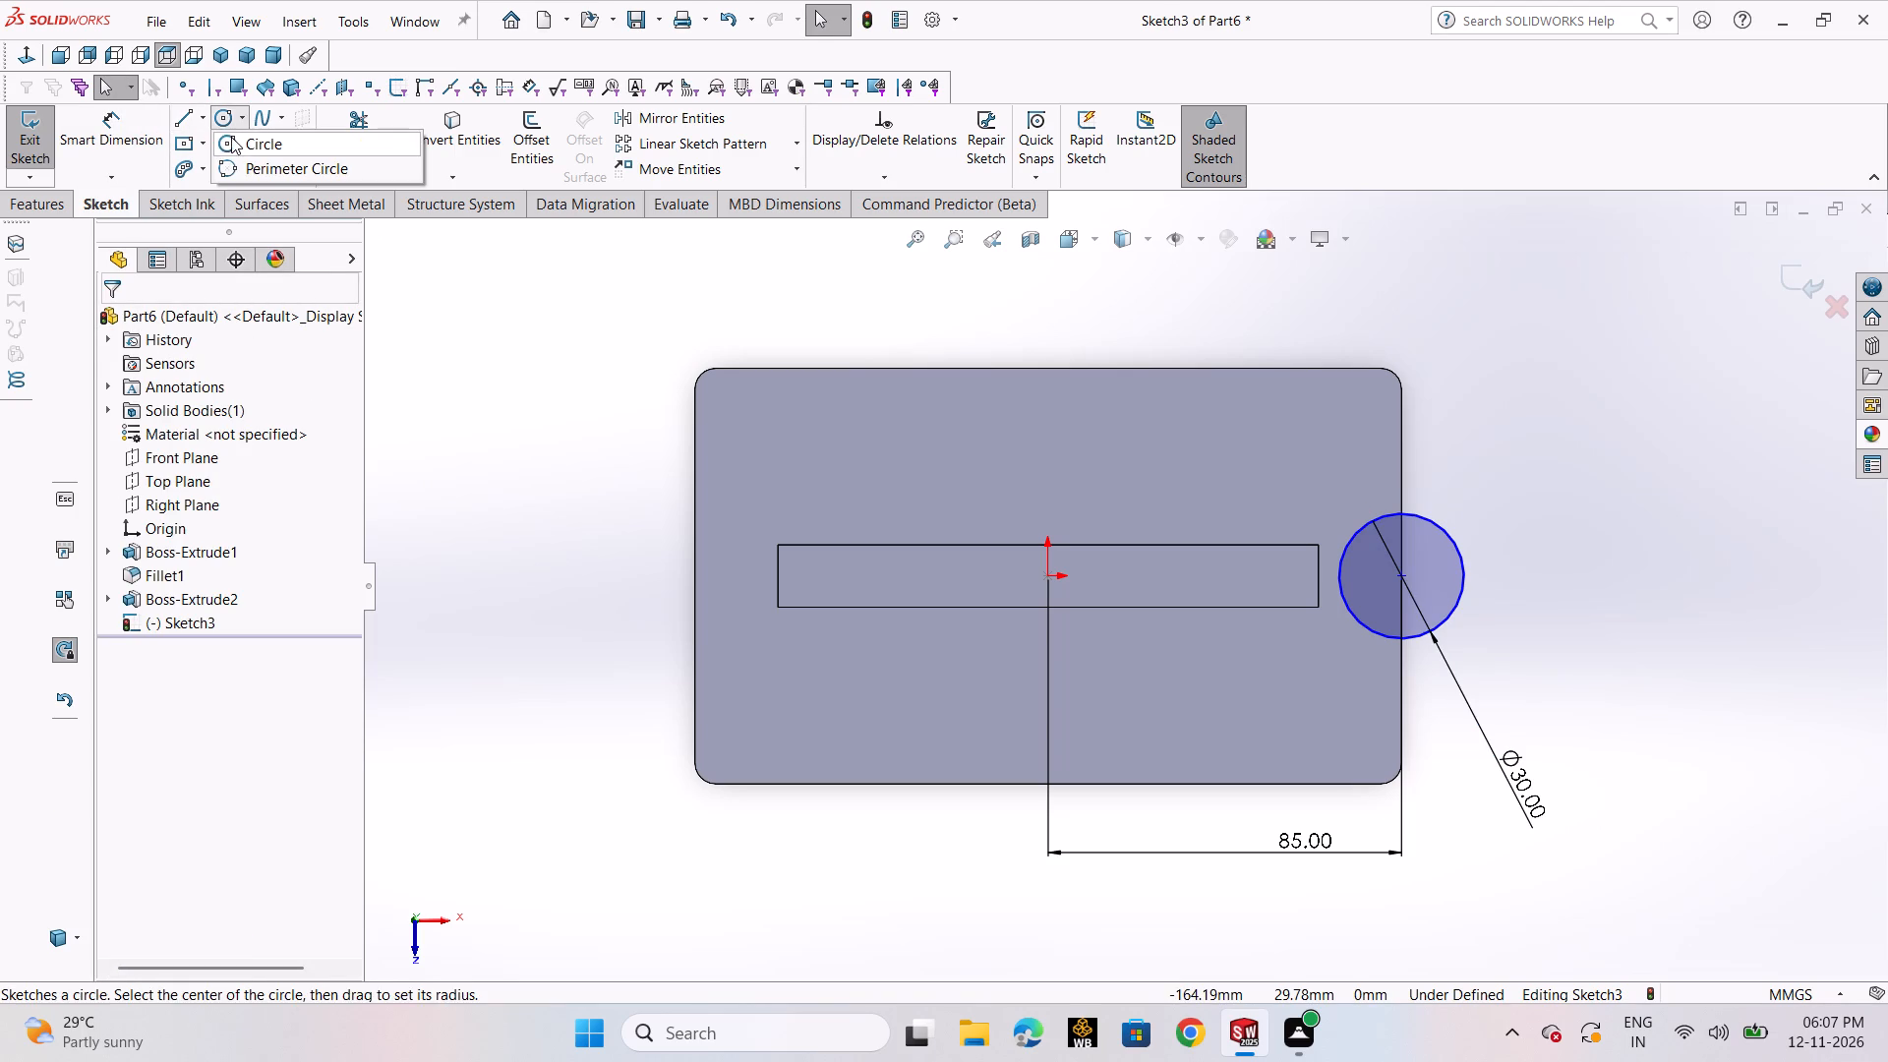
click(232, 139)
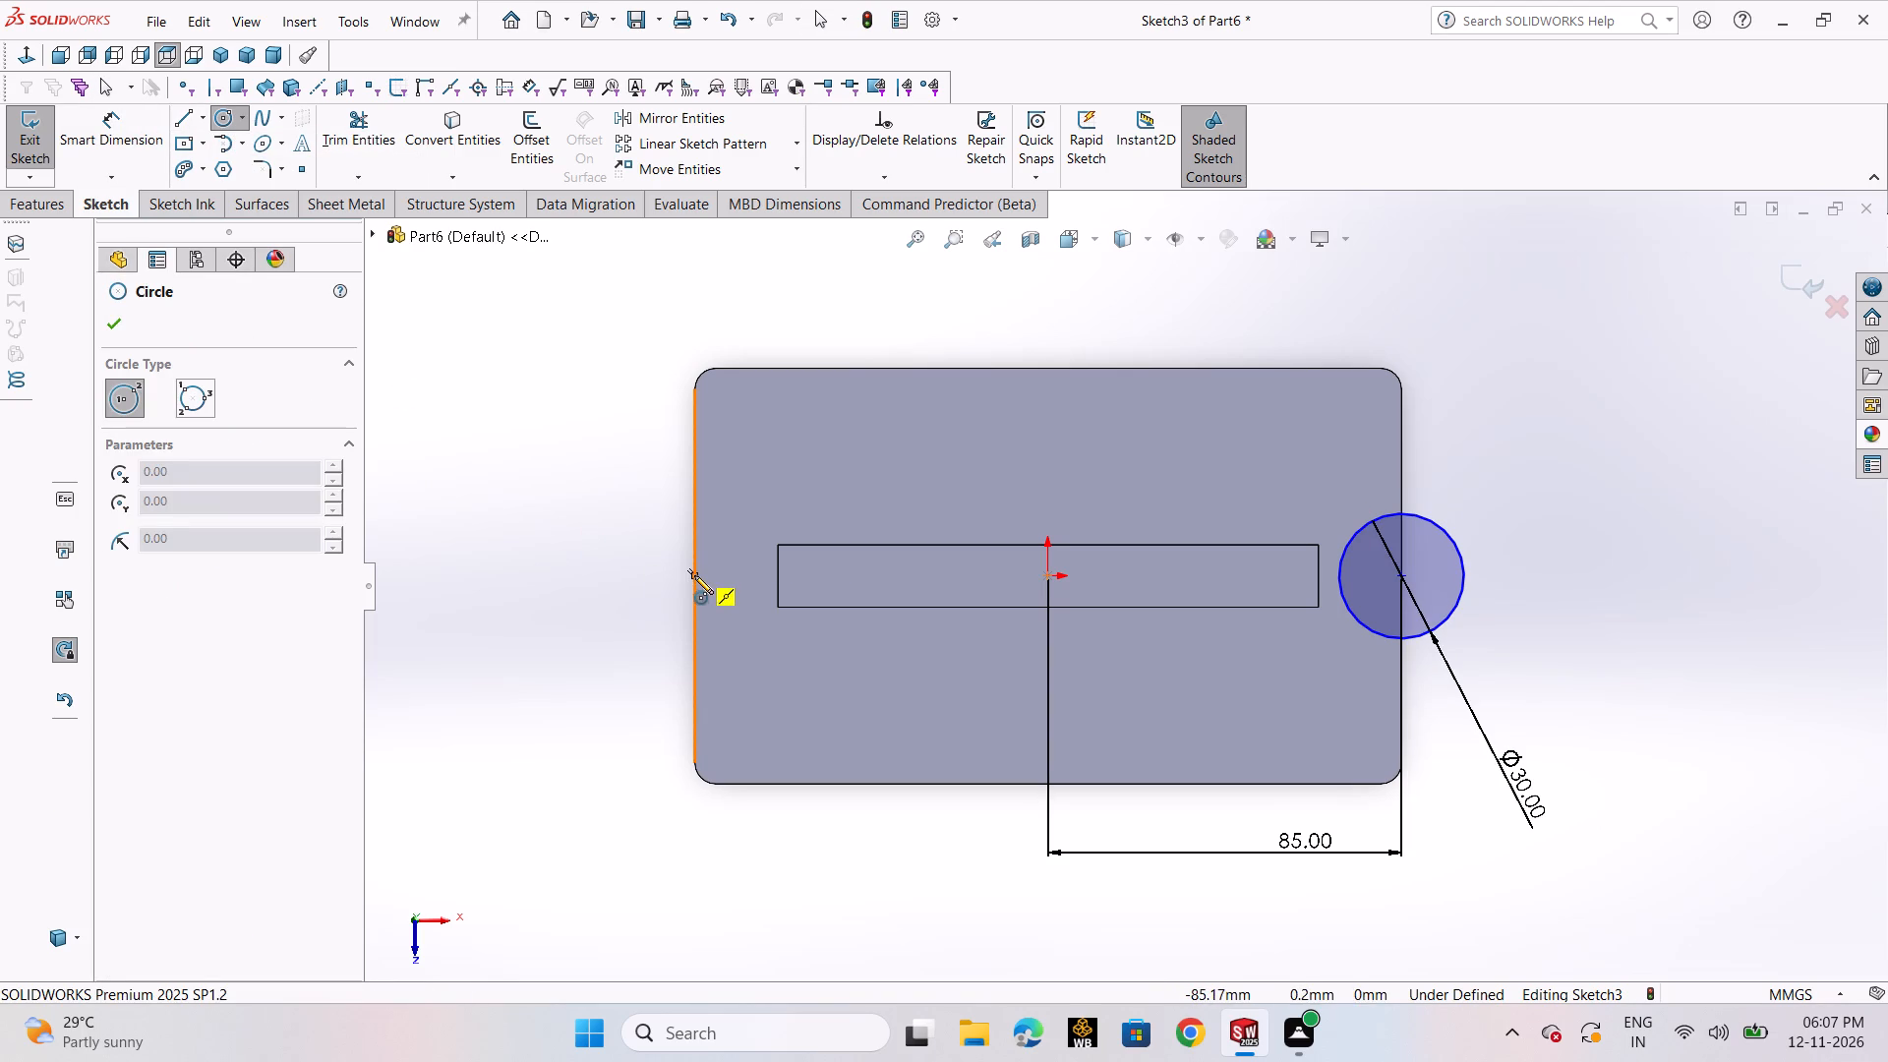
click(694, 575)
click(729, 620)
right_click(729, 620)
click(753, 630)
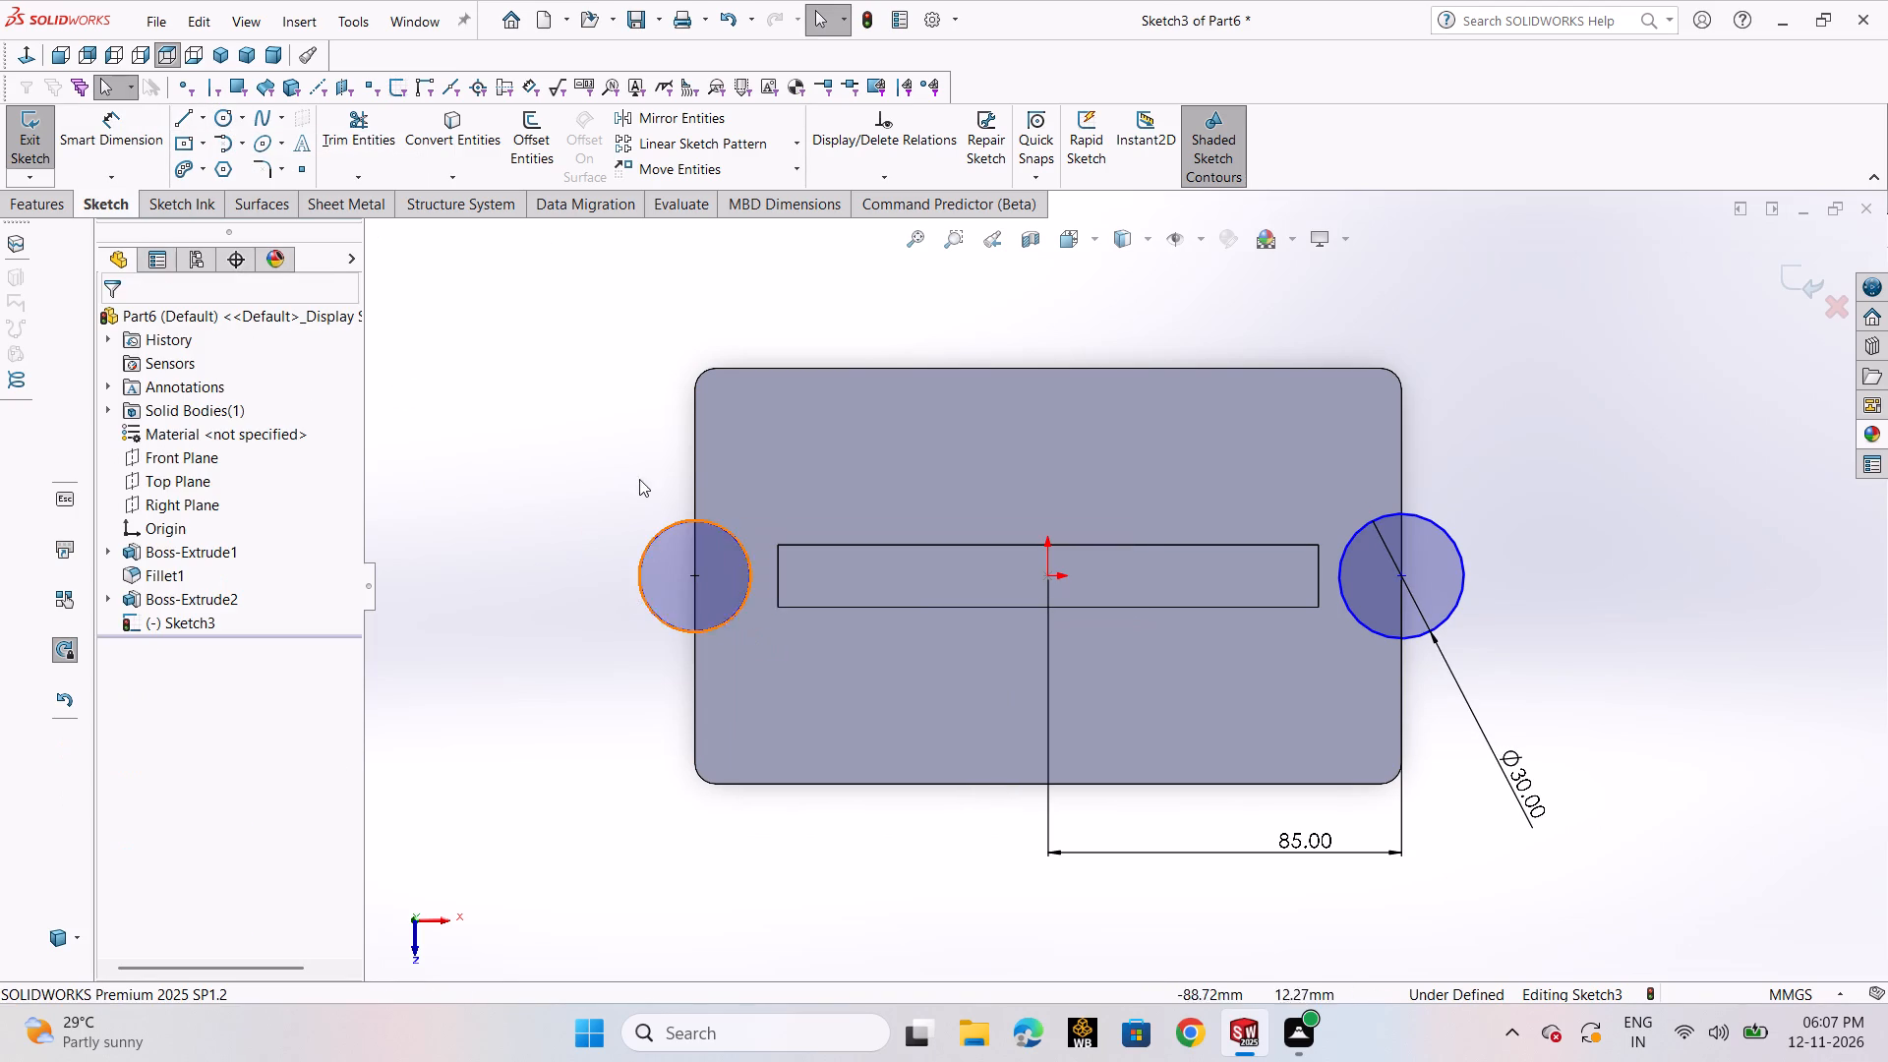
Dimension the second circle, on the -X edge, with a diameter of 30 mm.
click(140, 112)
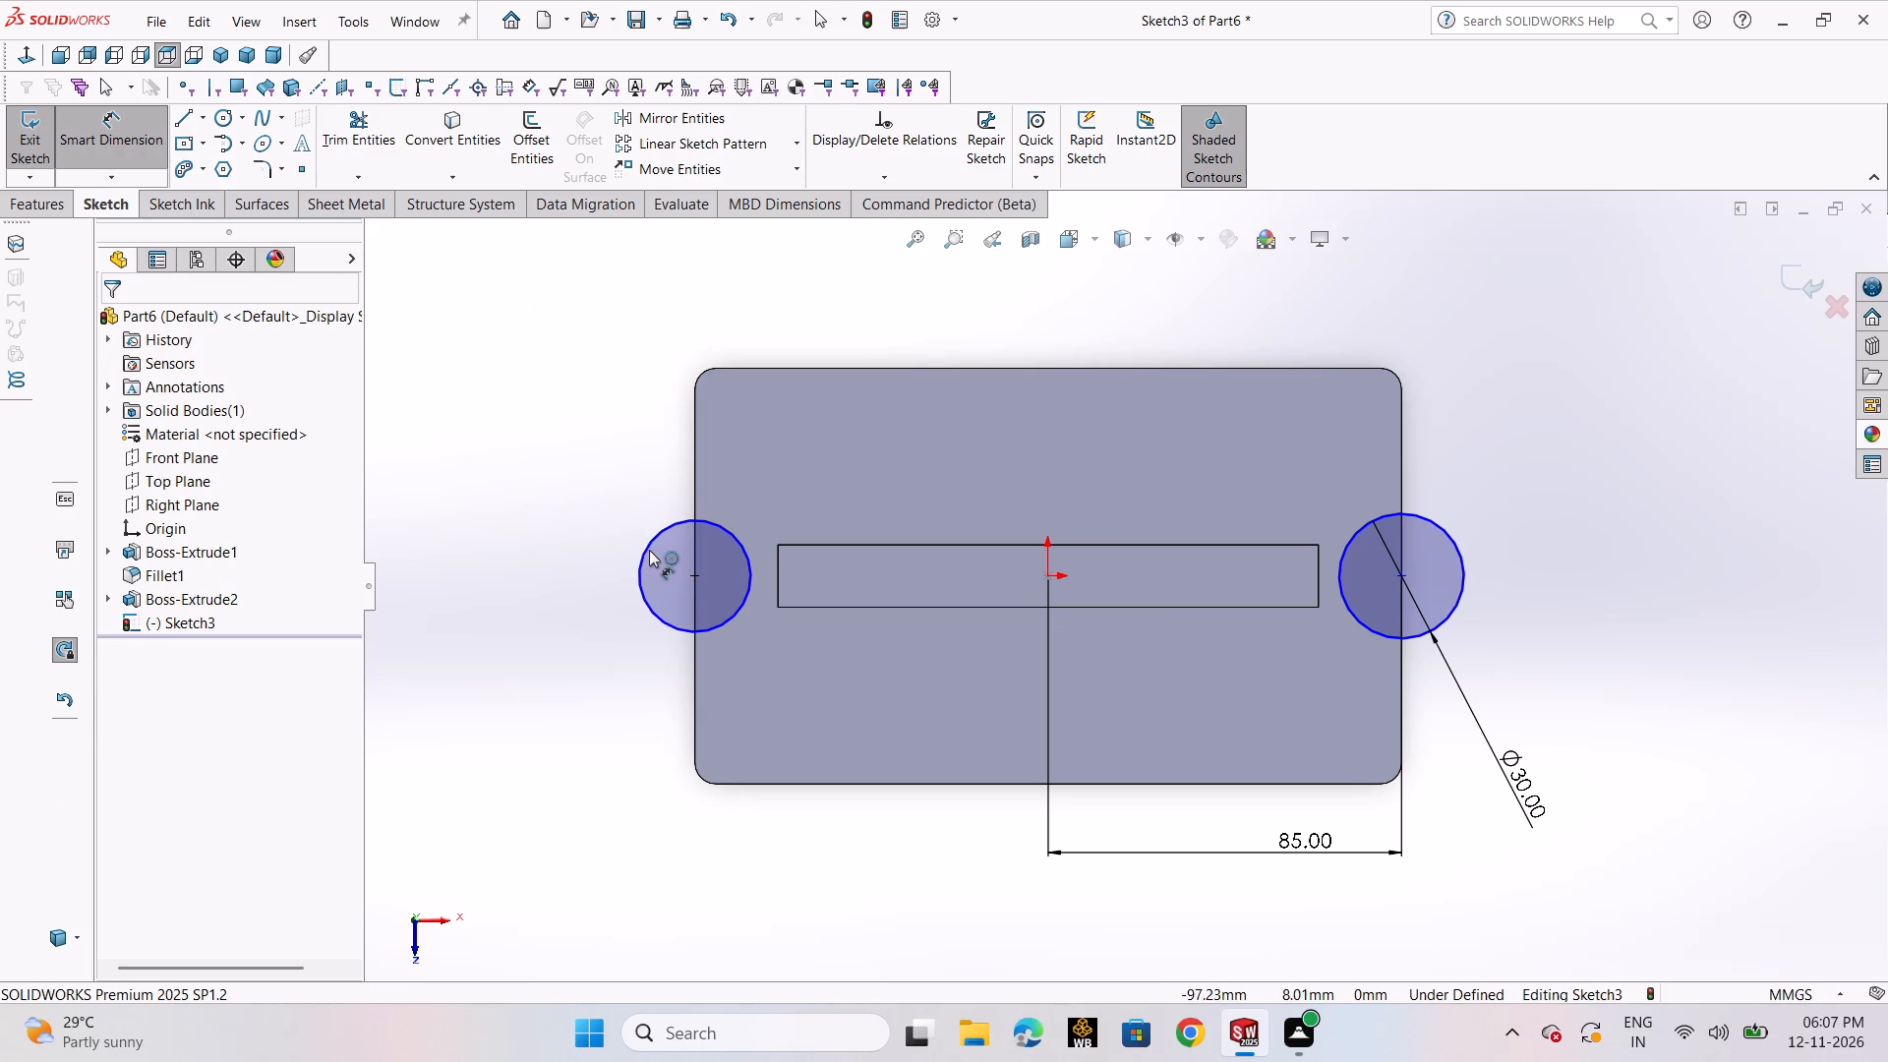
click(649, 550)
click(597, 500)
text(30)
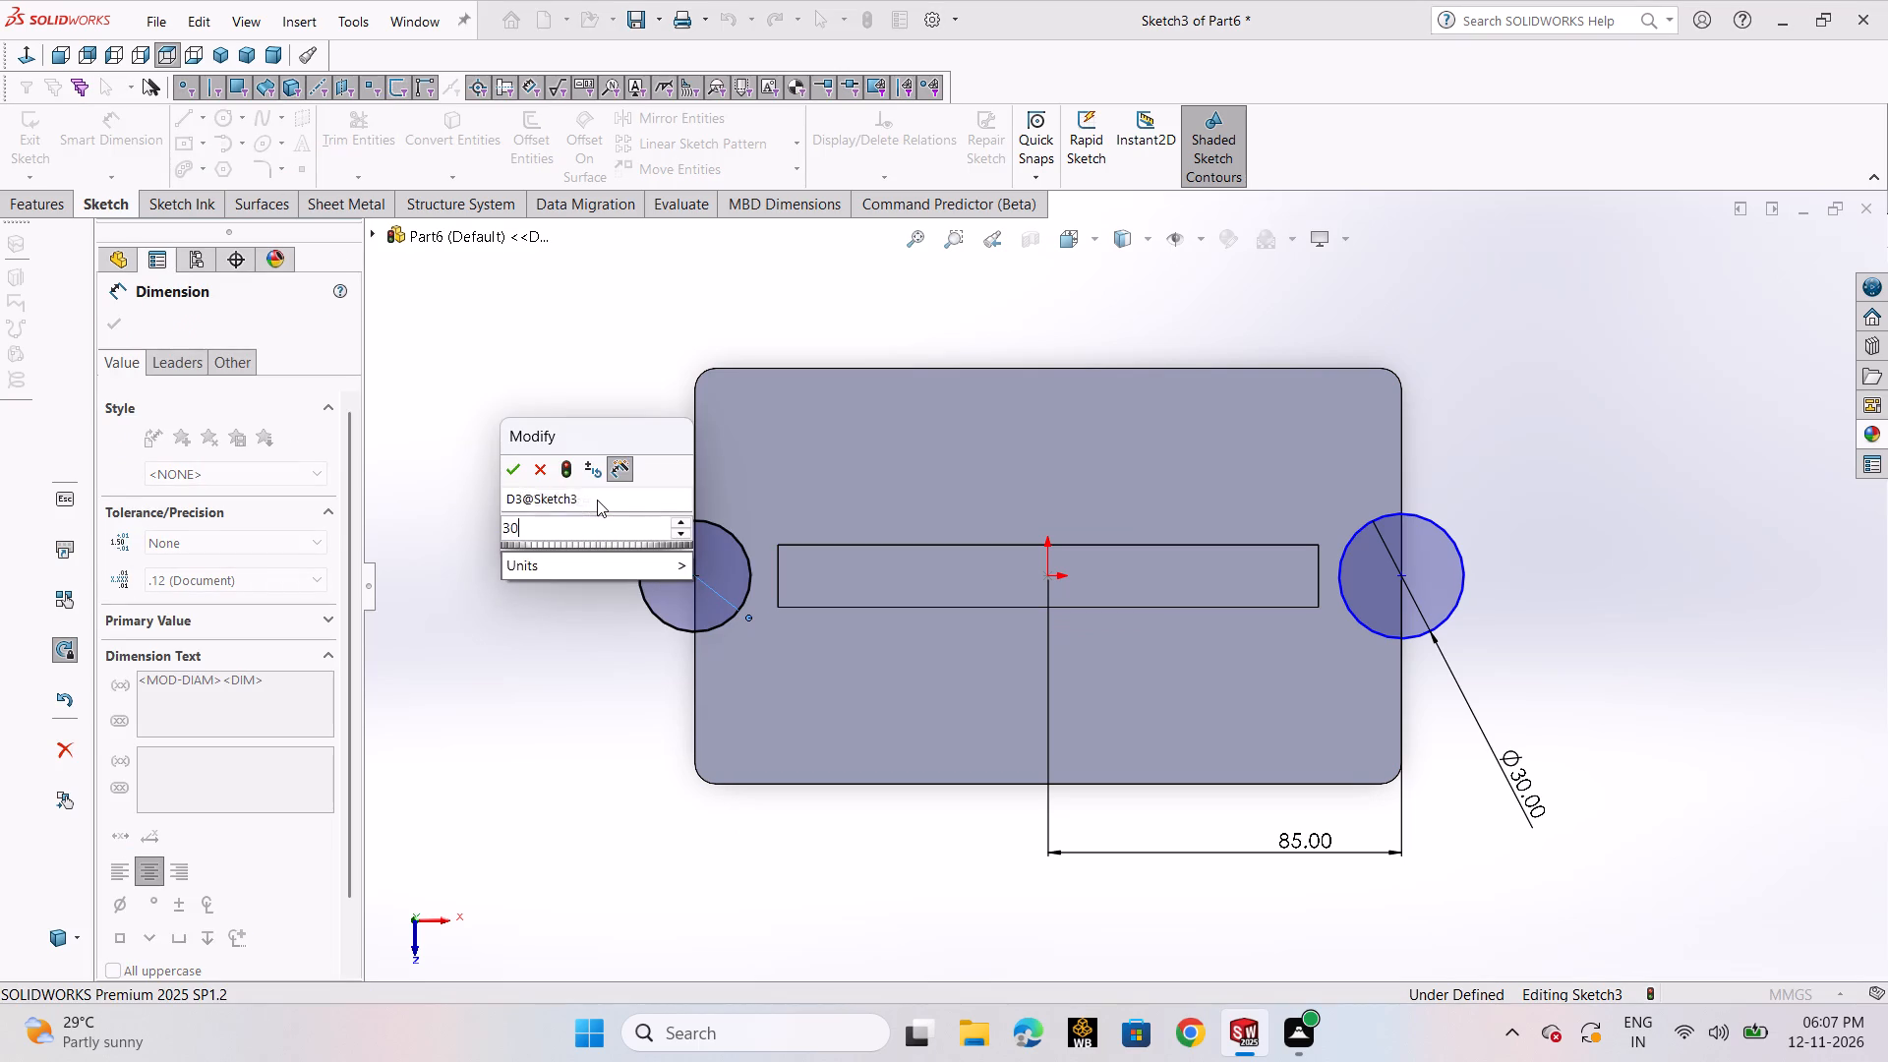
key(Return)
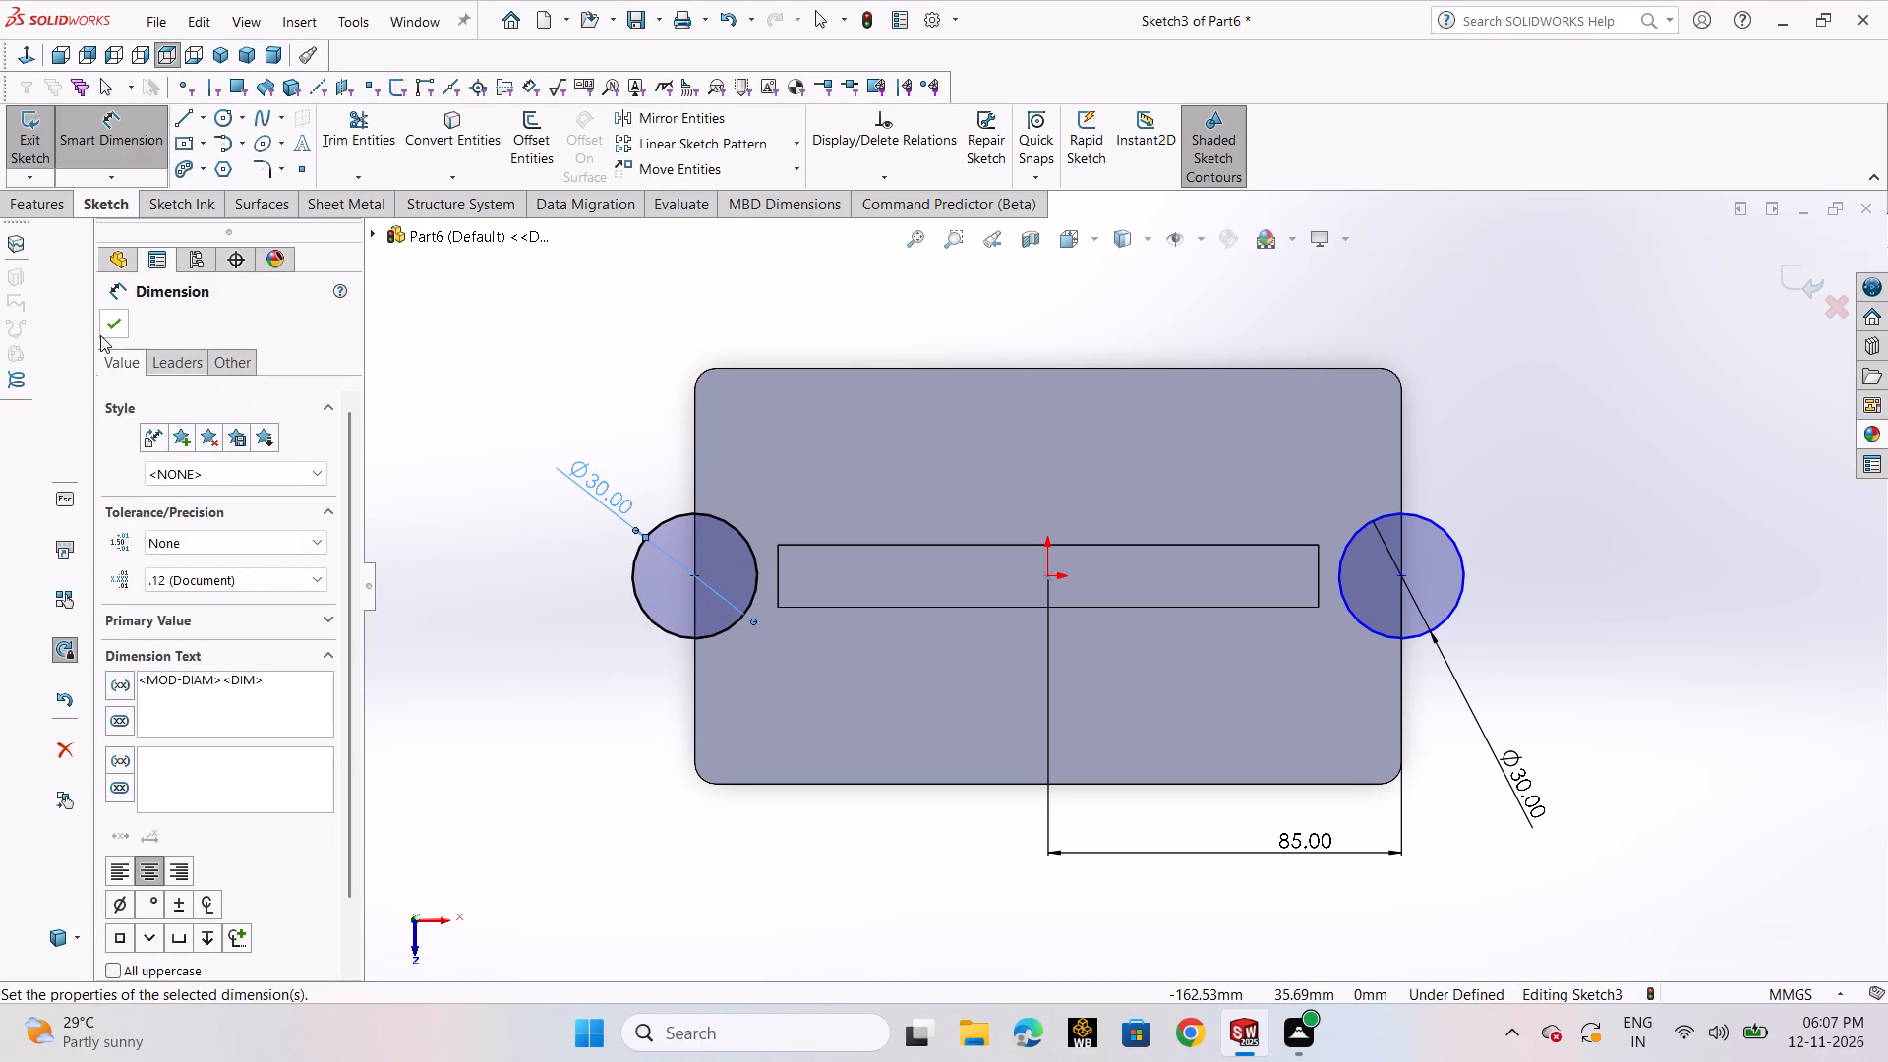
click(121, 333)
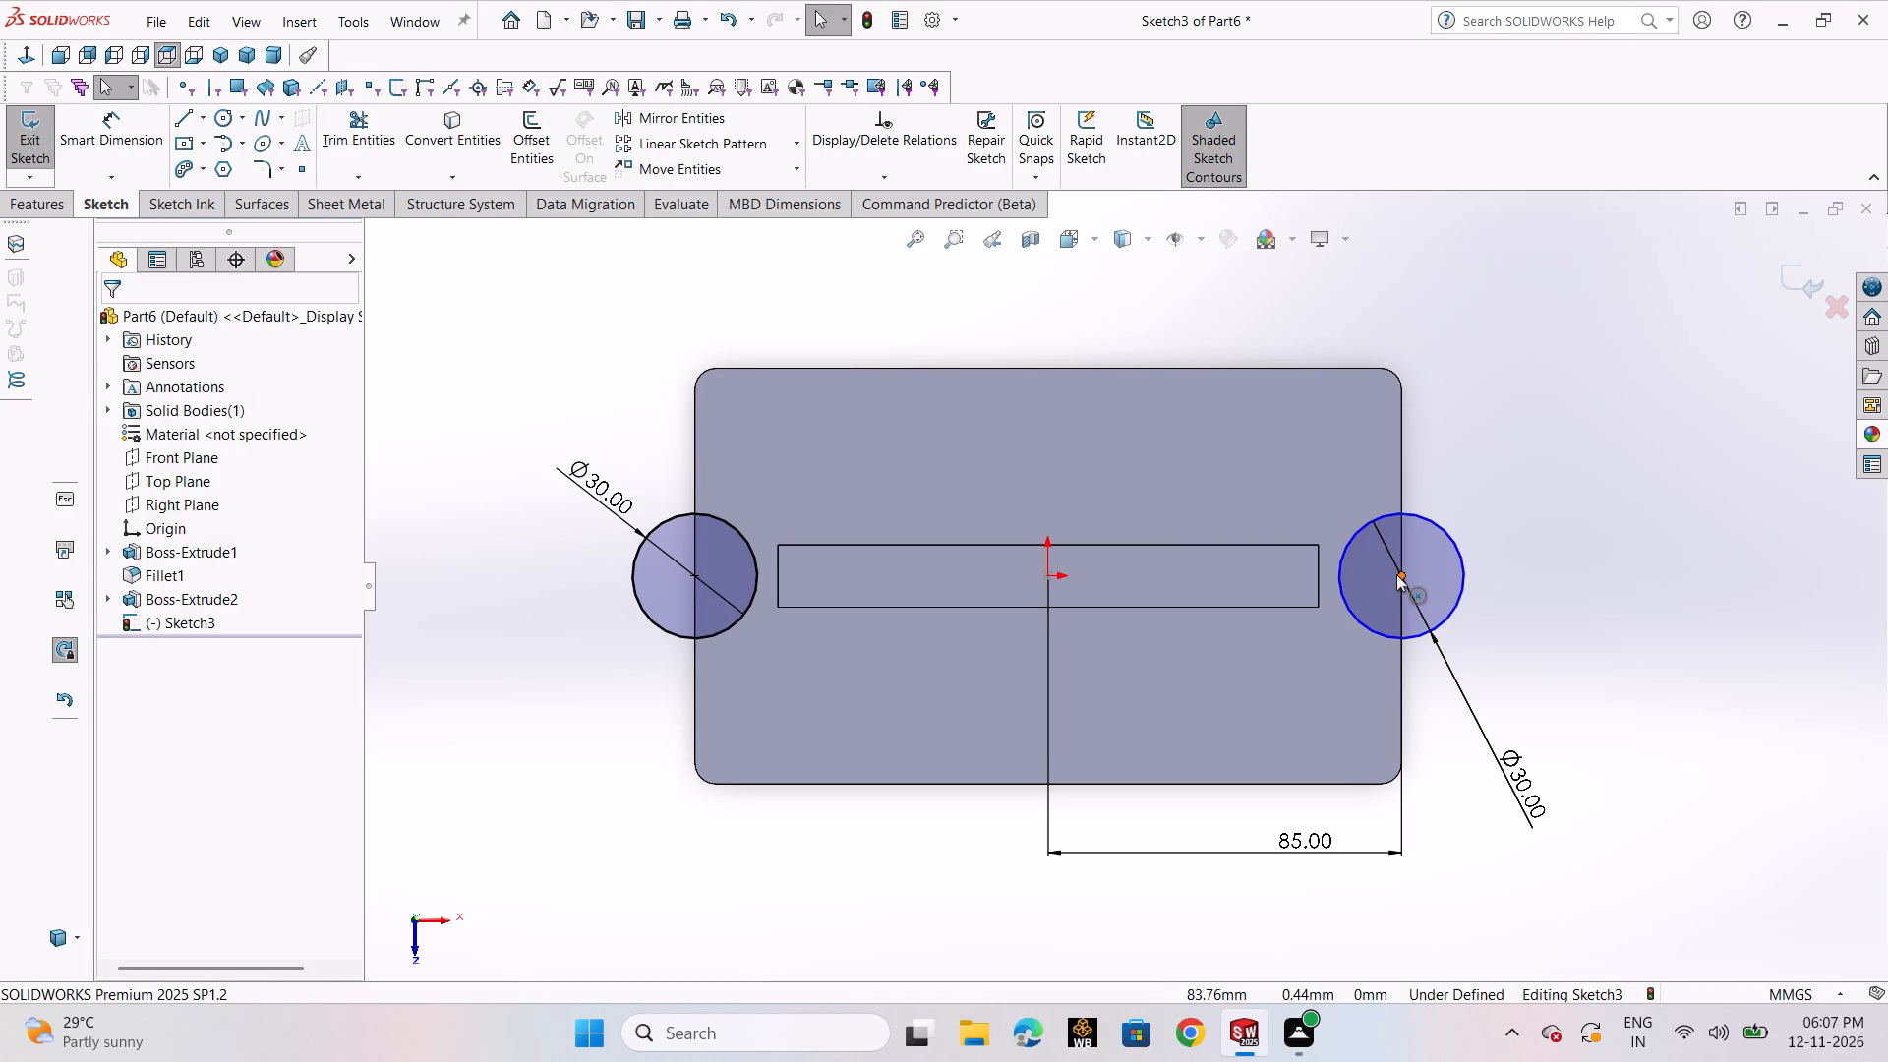
Add a Horizontal relation between the origin and the centres of both circles.
click(1396, 574)
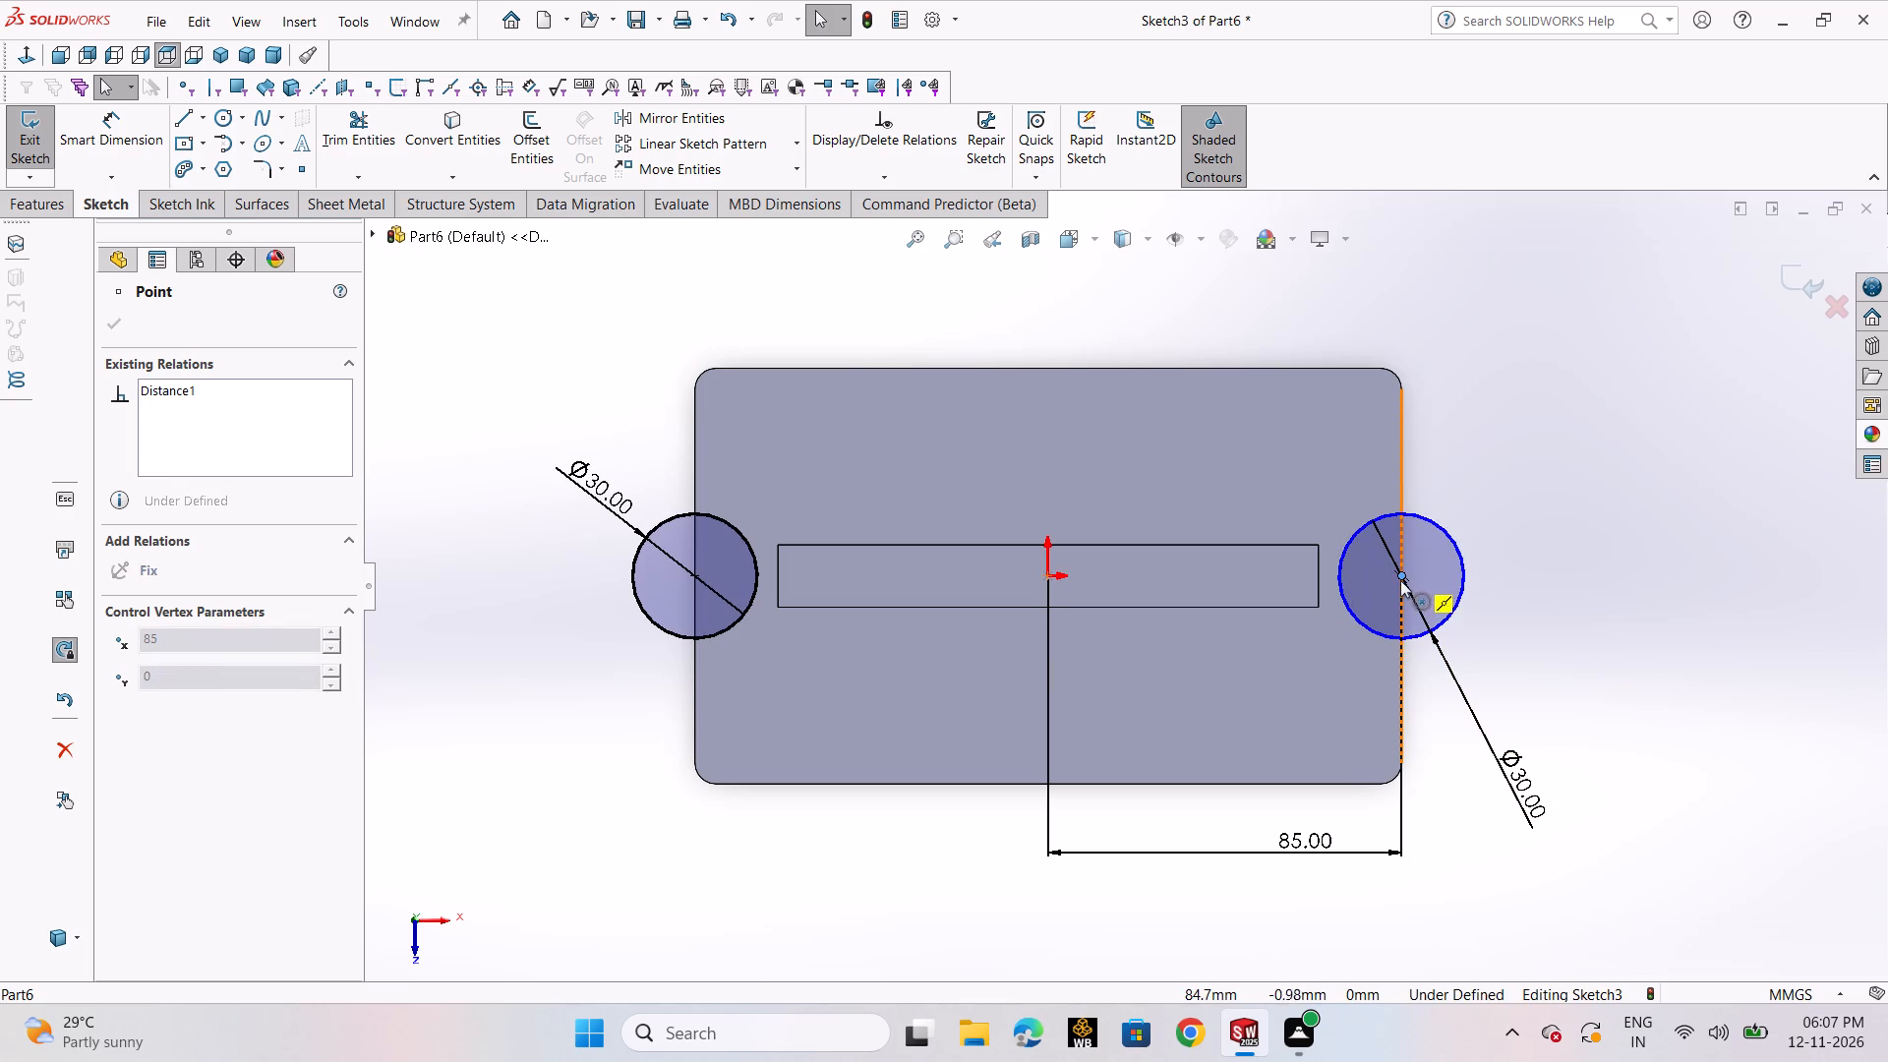
click(1099, 519)
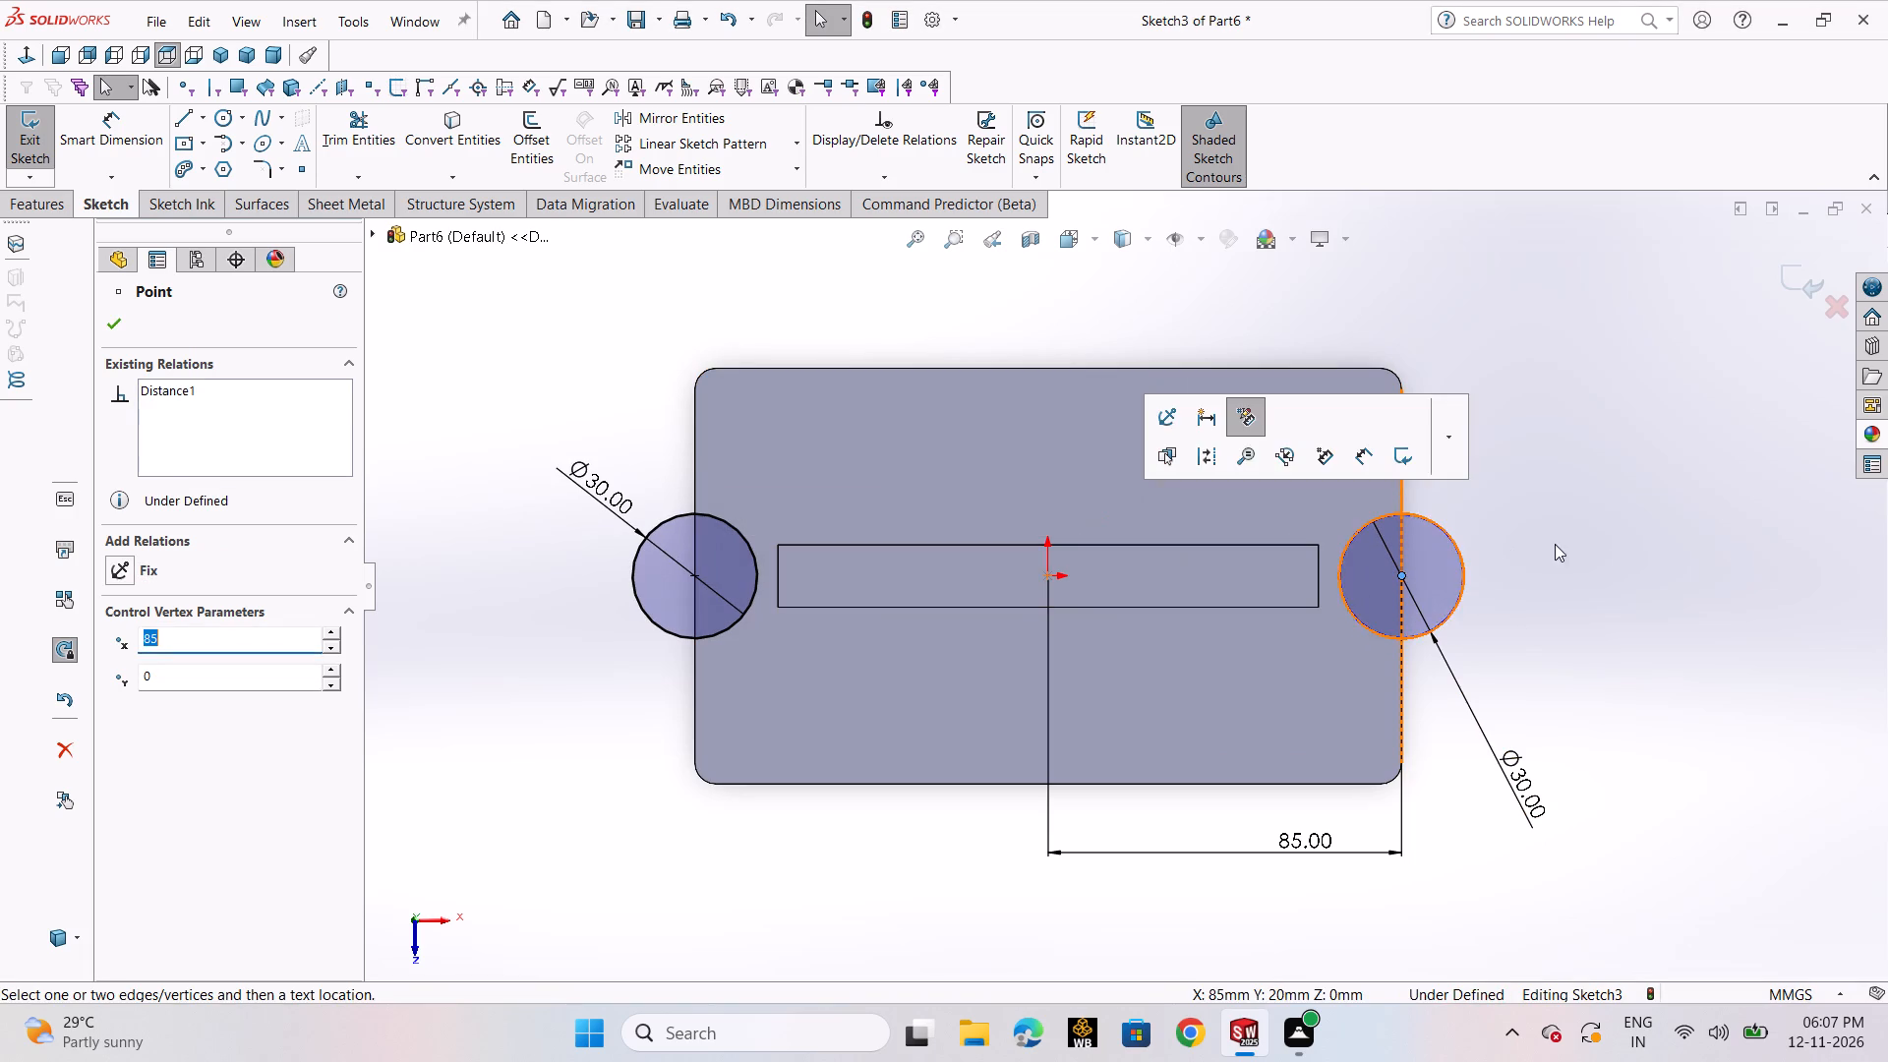
drag(1622, 557, 1622, 540)
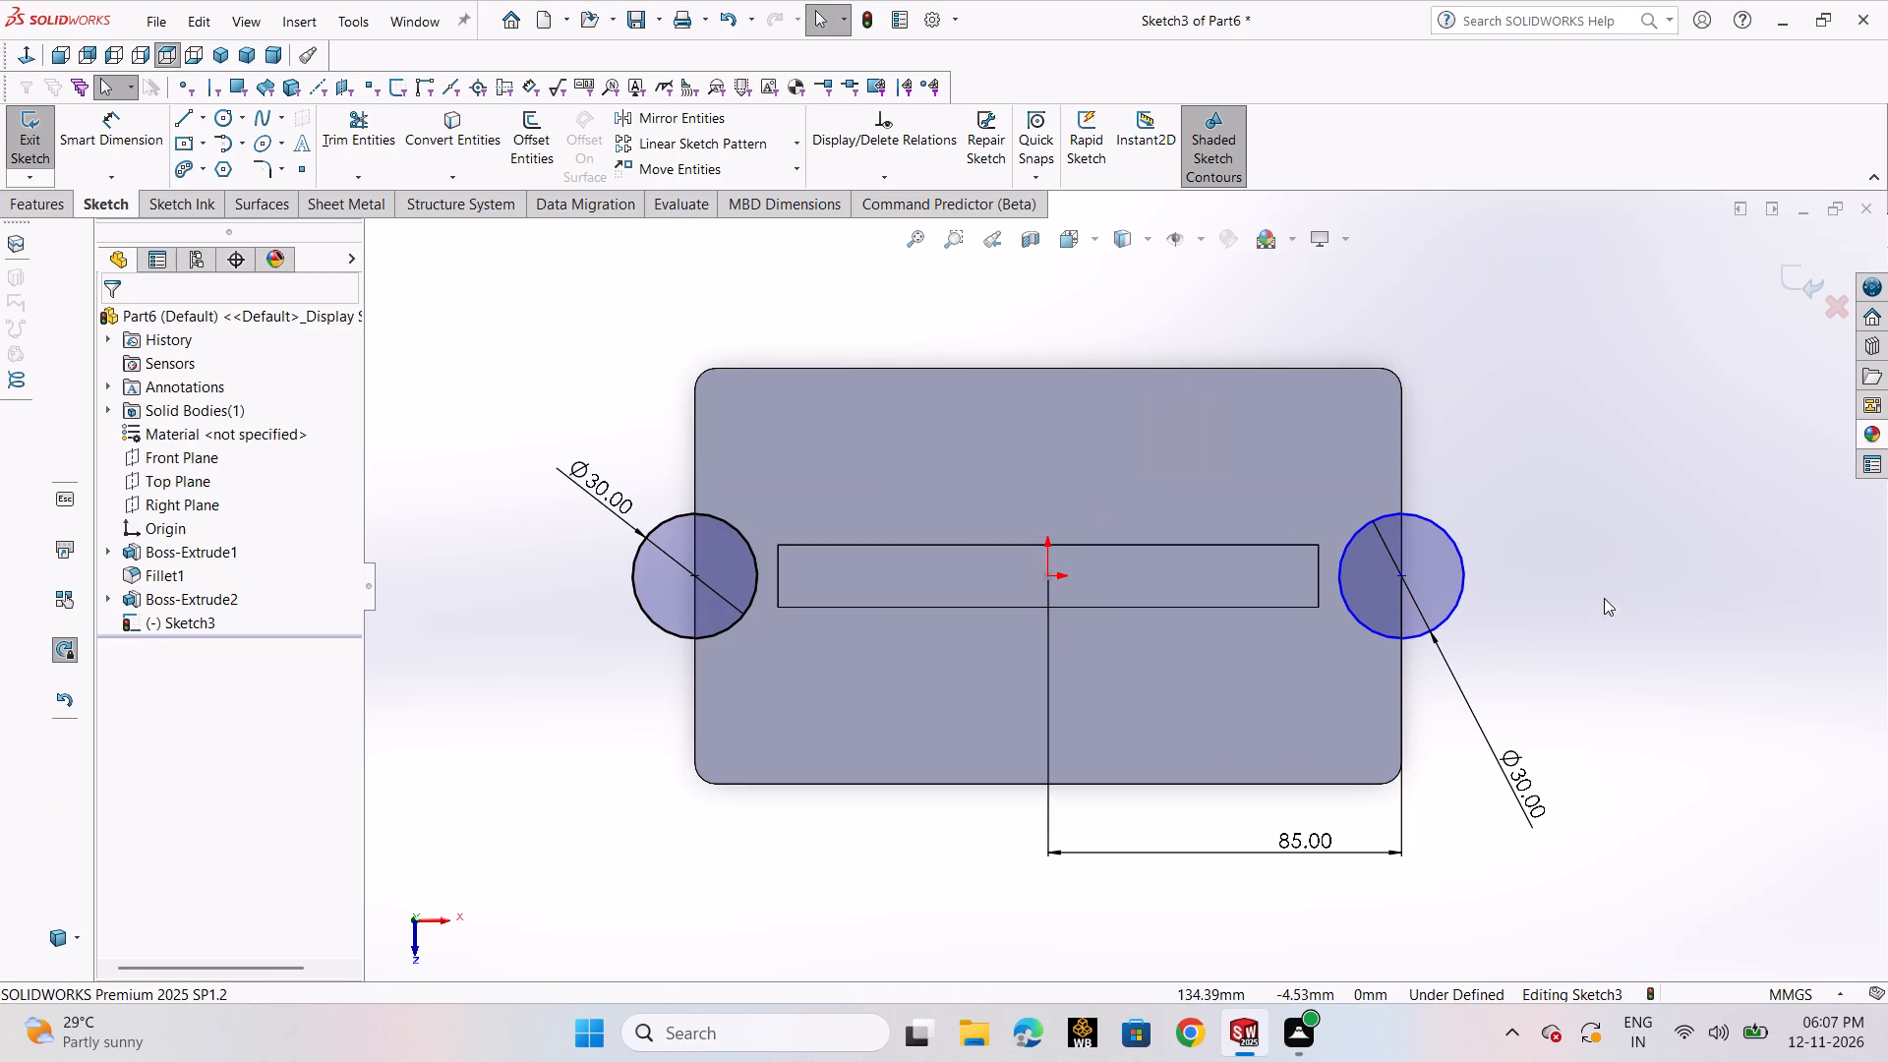
click(861, 180)
click(880, 223)
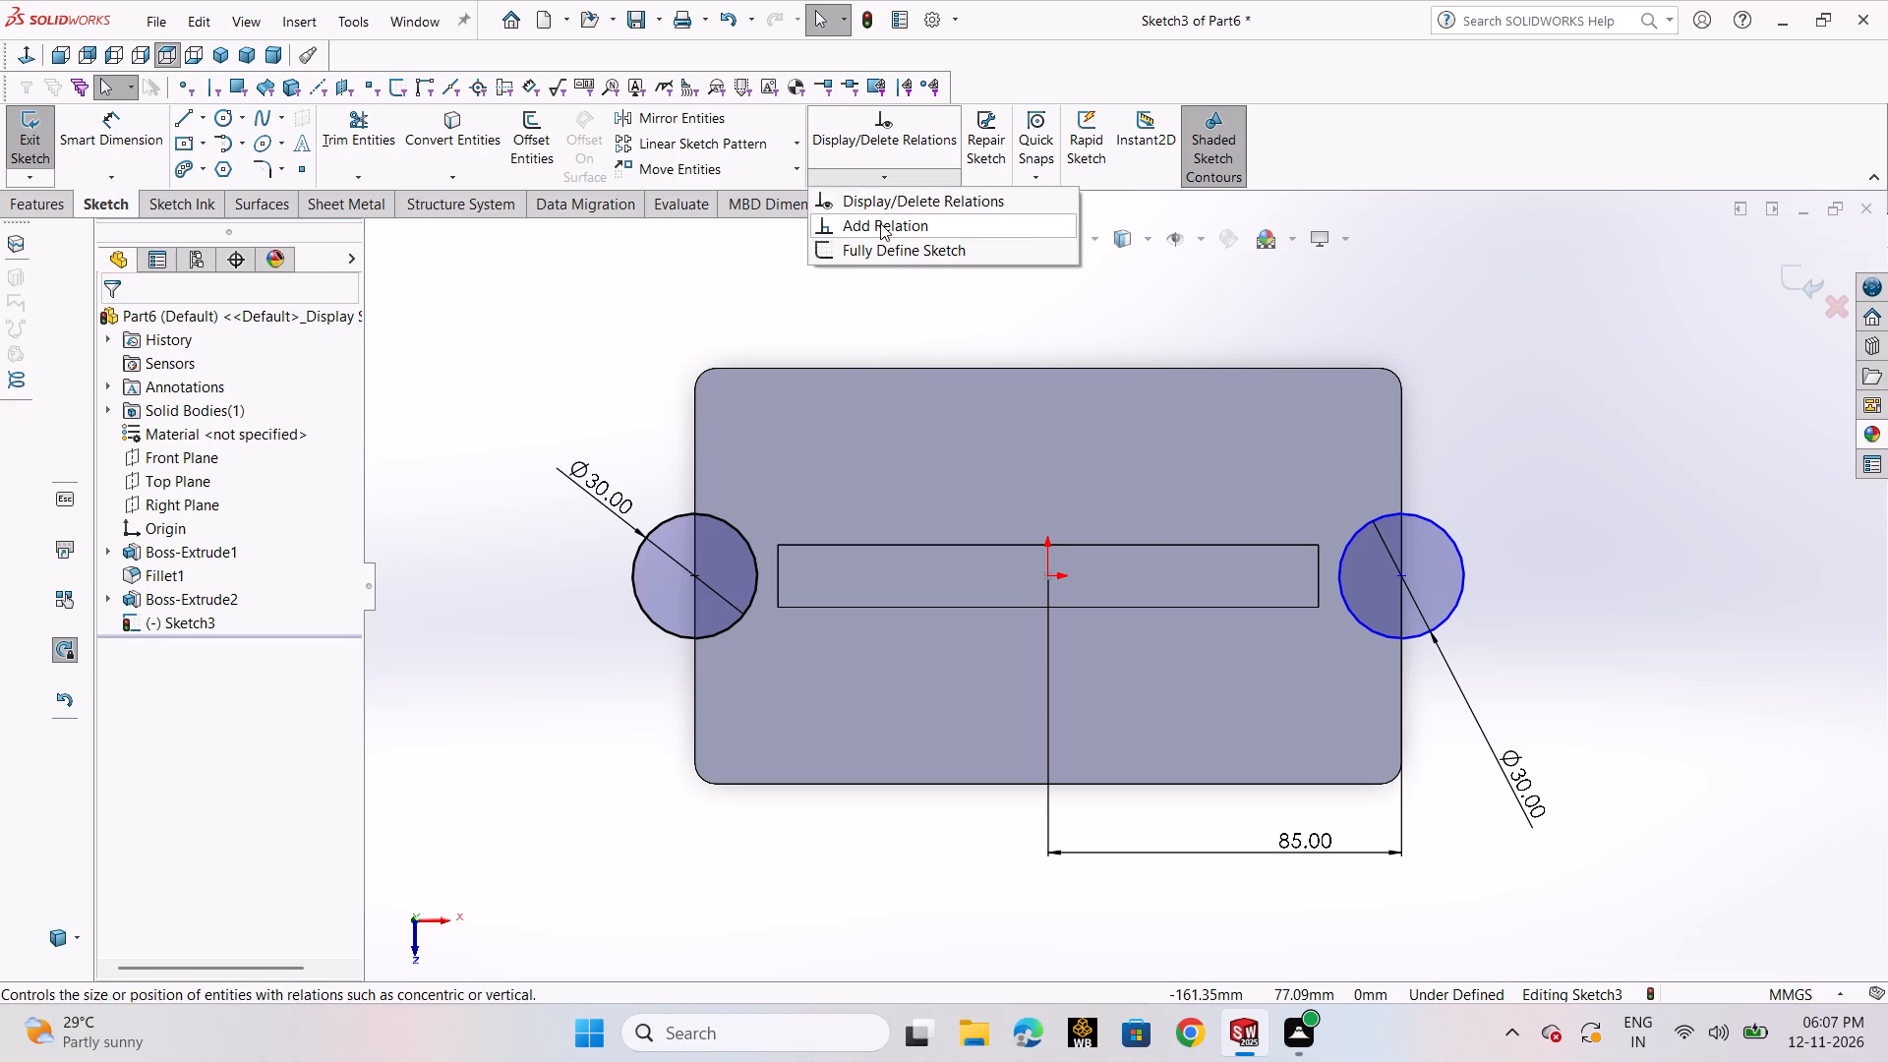
click(697, 573)
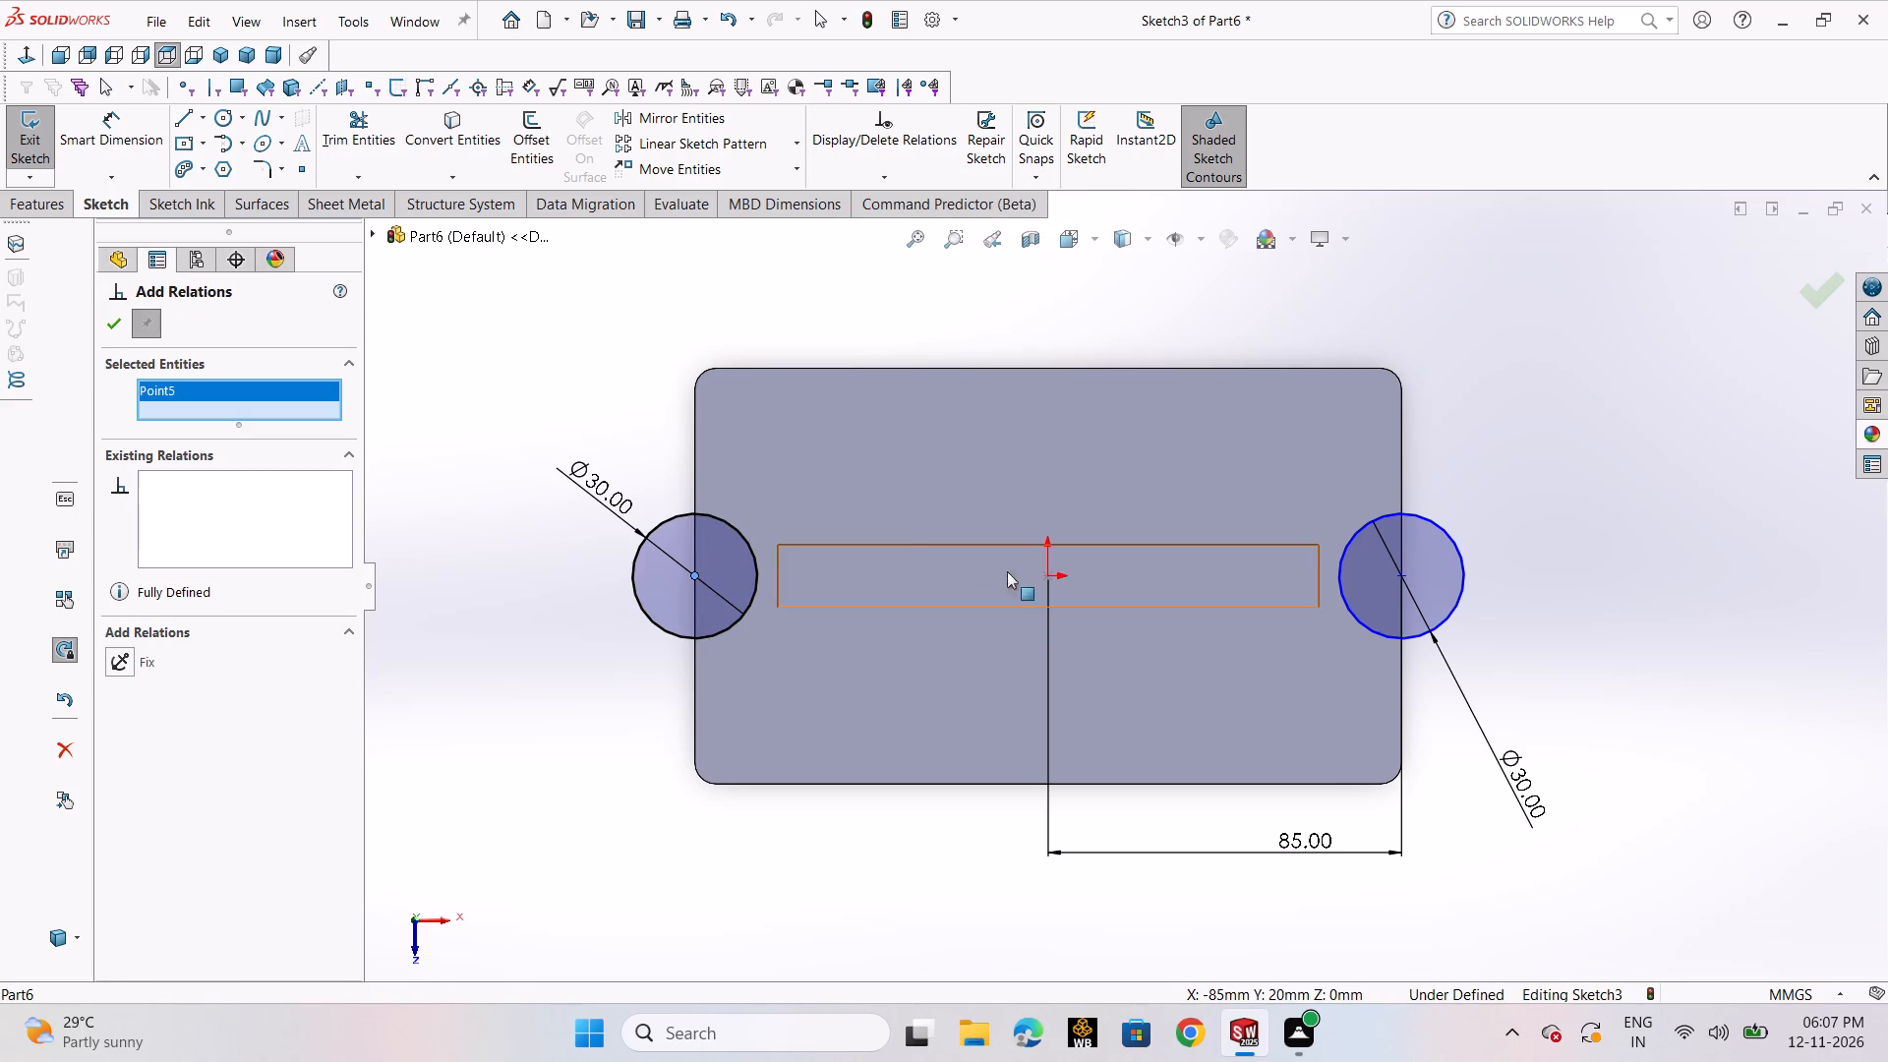
click(1052, 577)
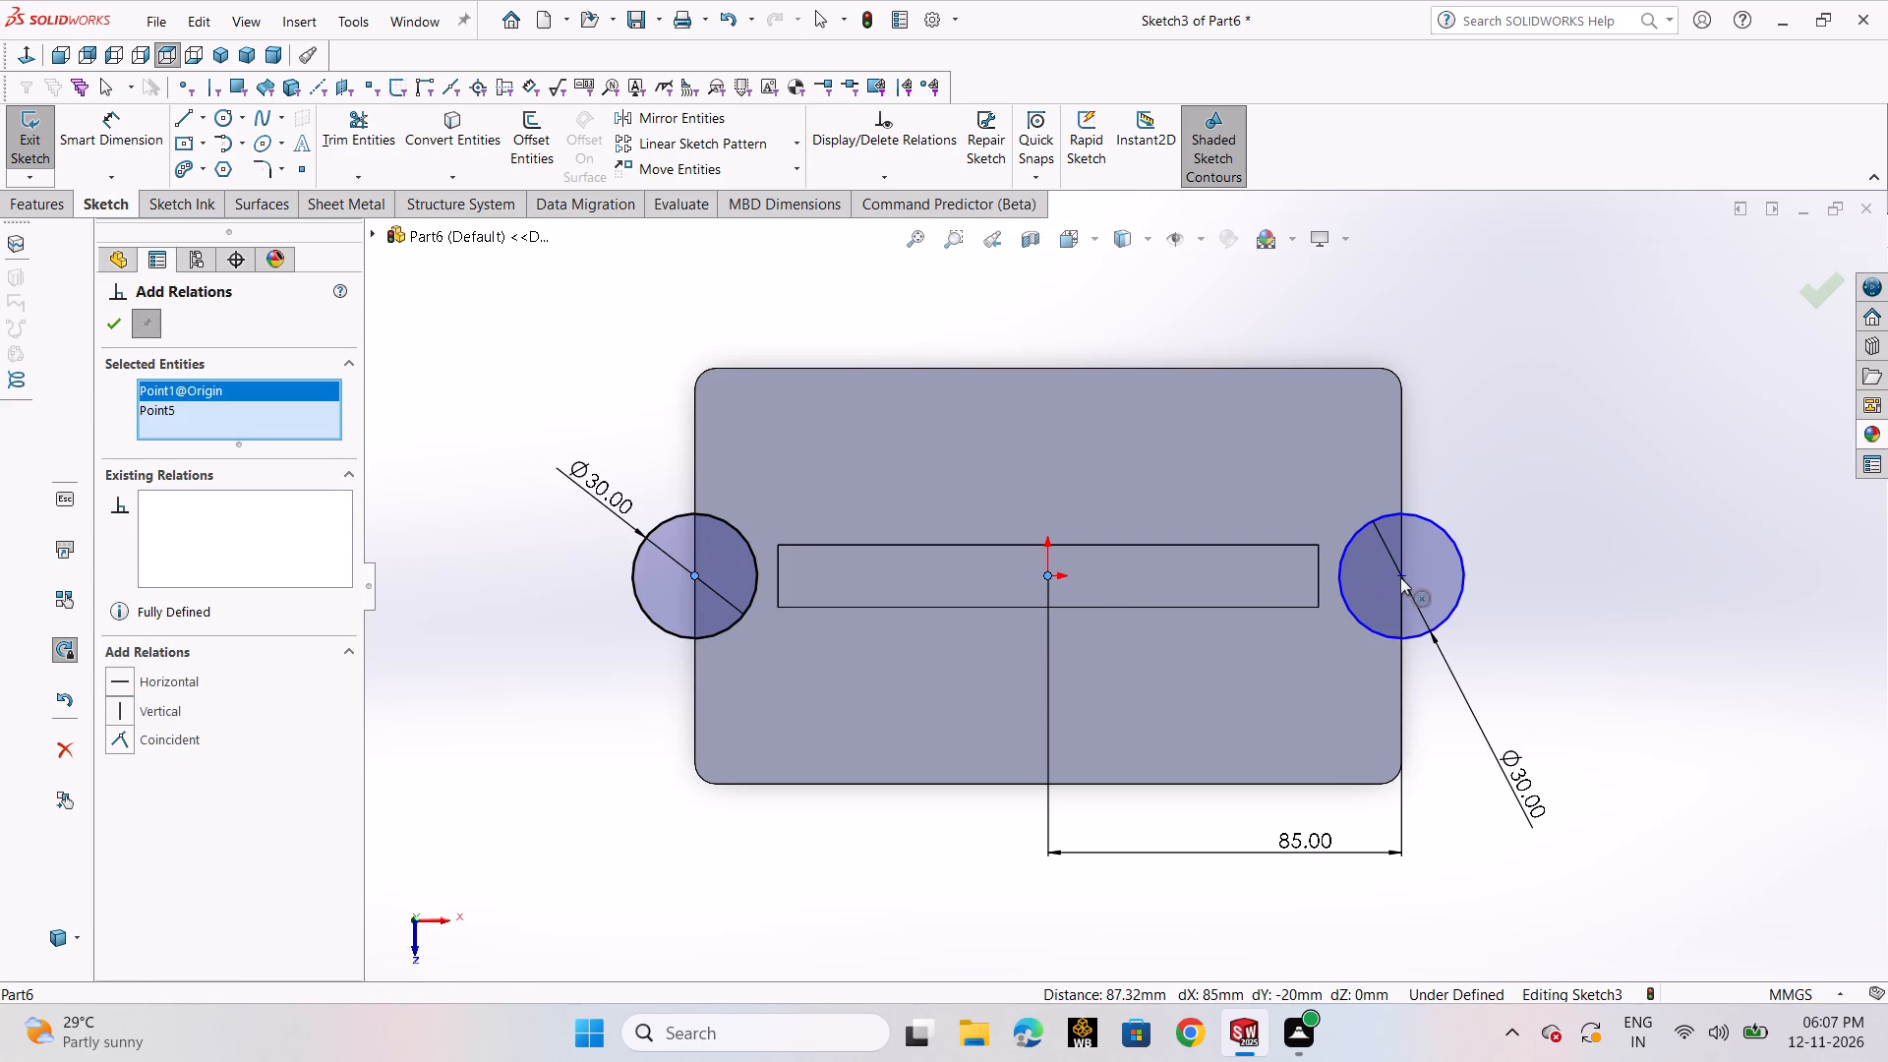
click(1400, 577)
click(182, 705)
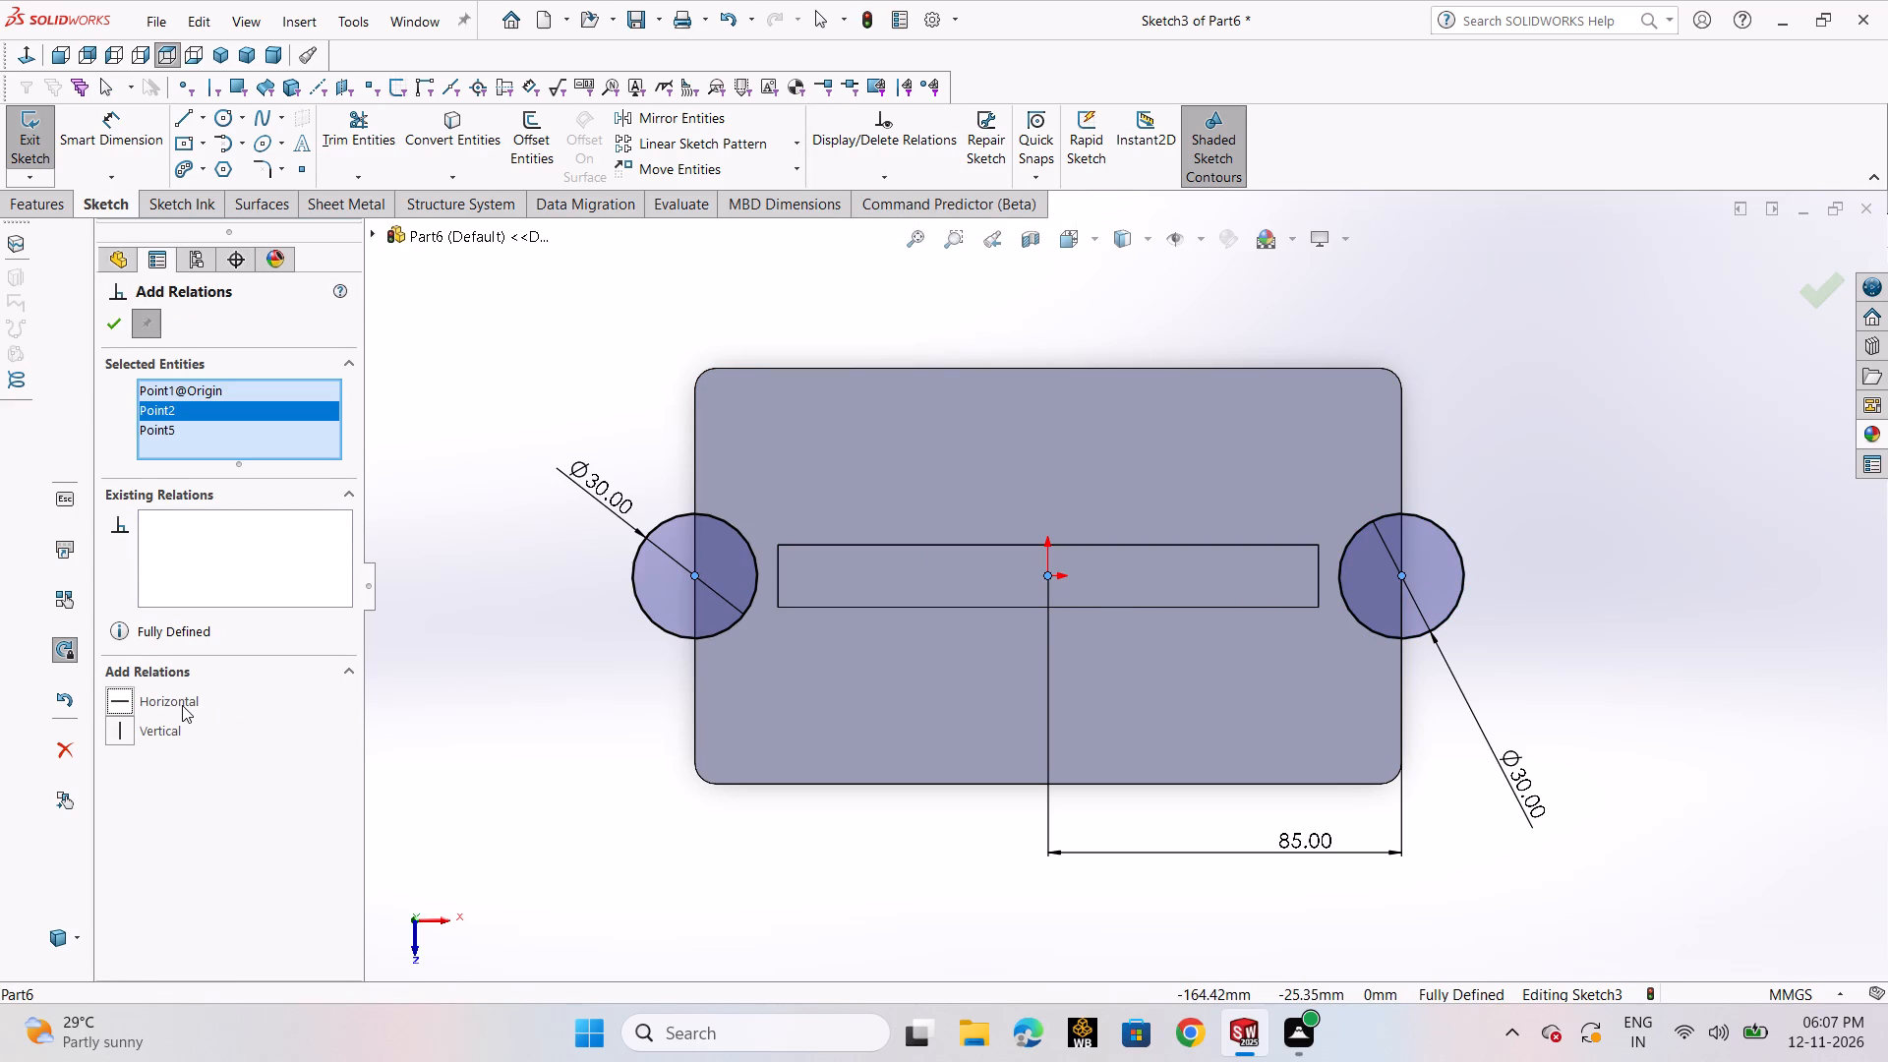
click(116, 322)
click(619, 344)
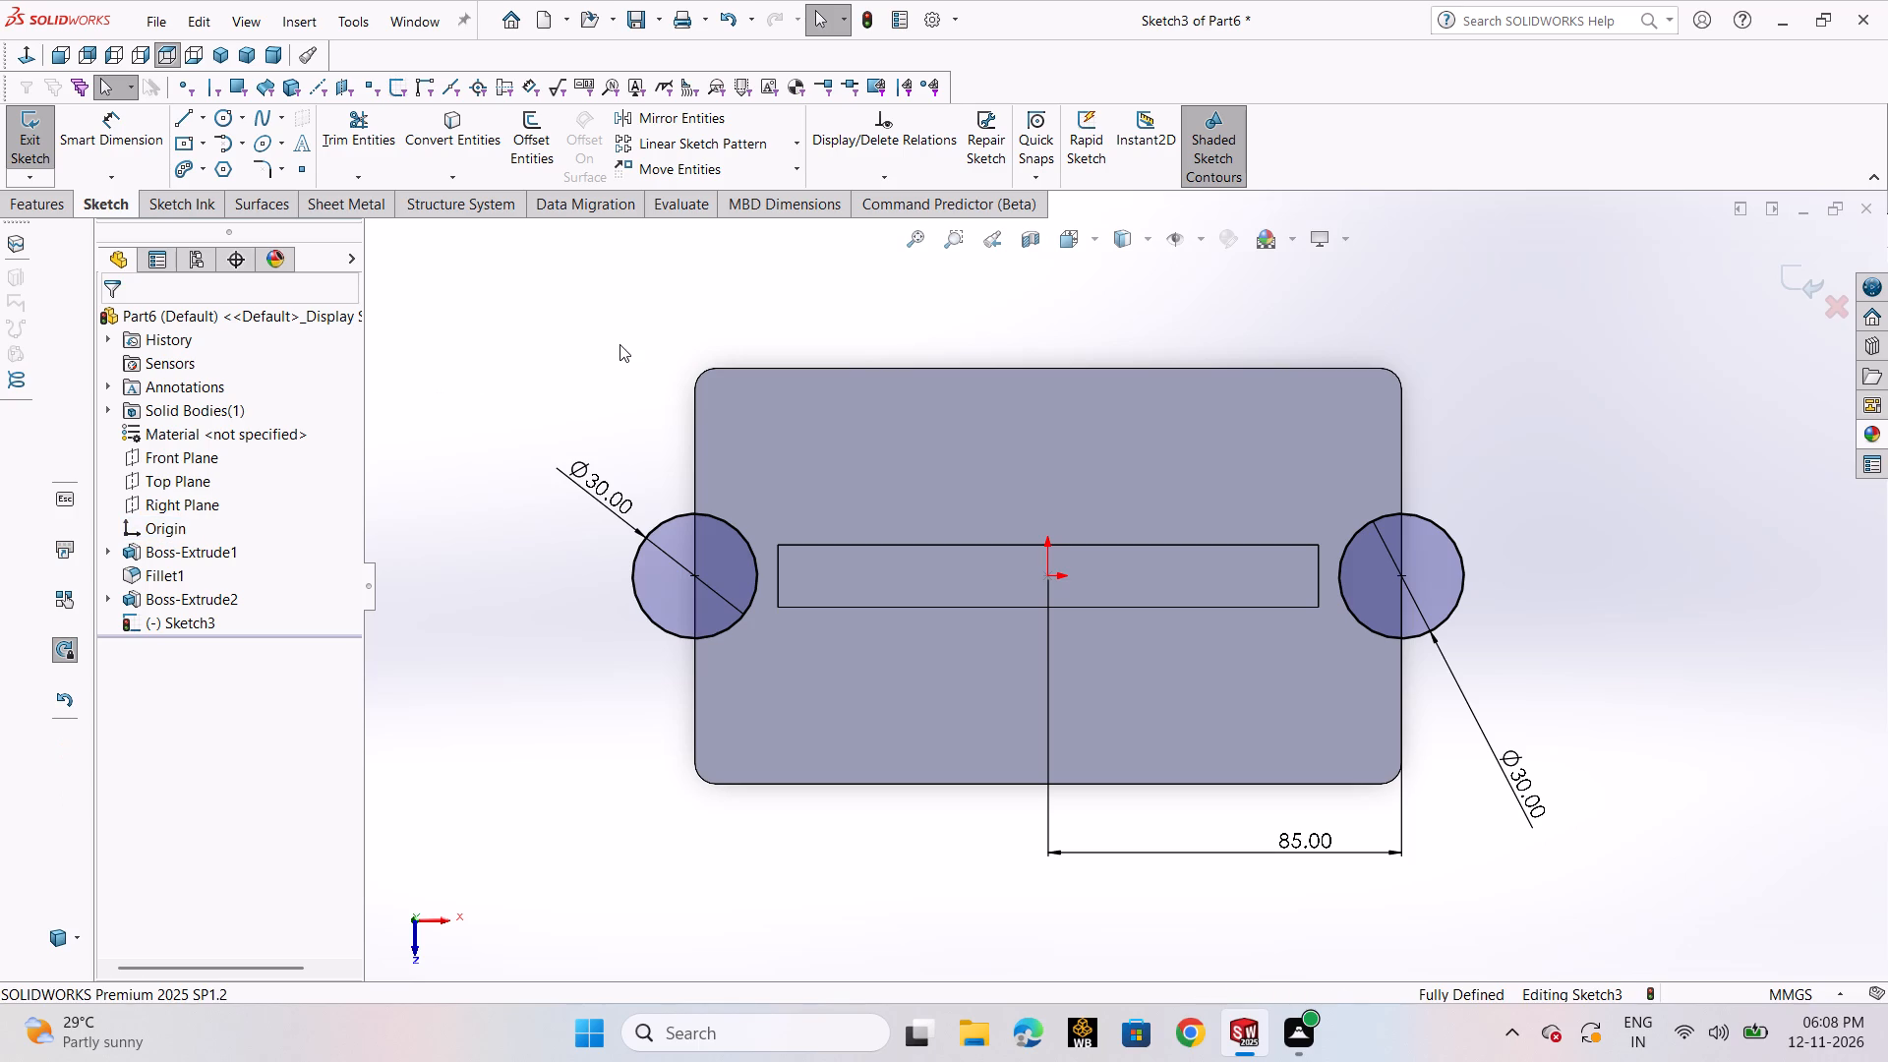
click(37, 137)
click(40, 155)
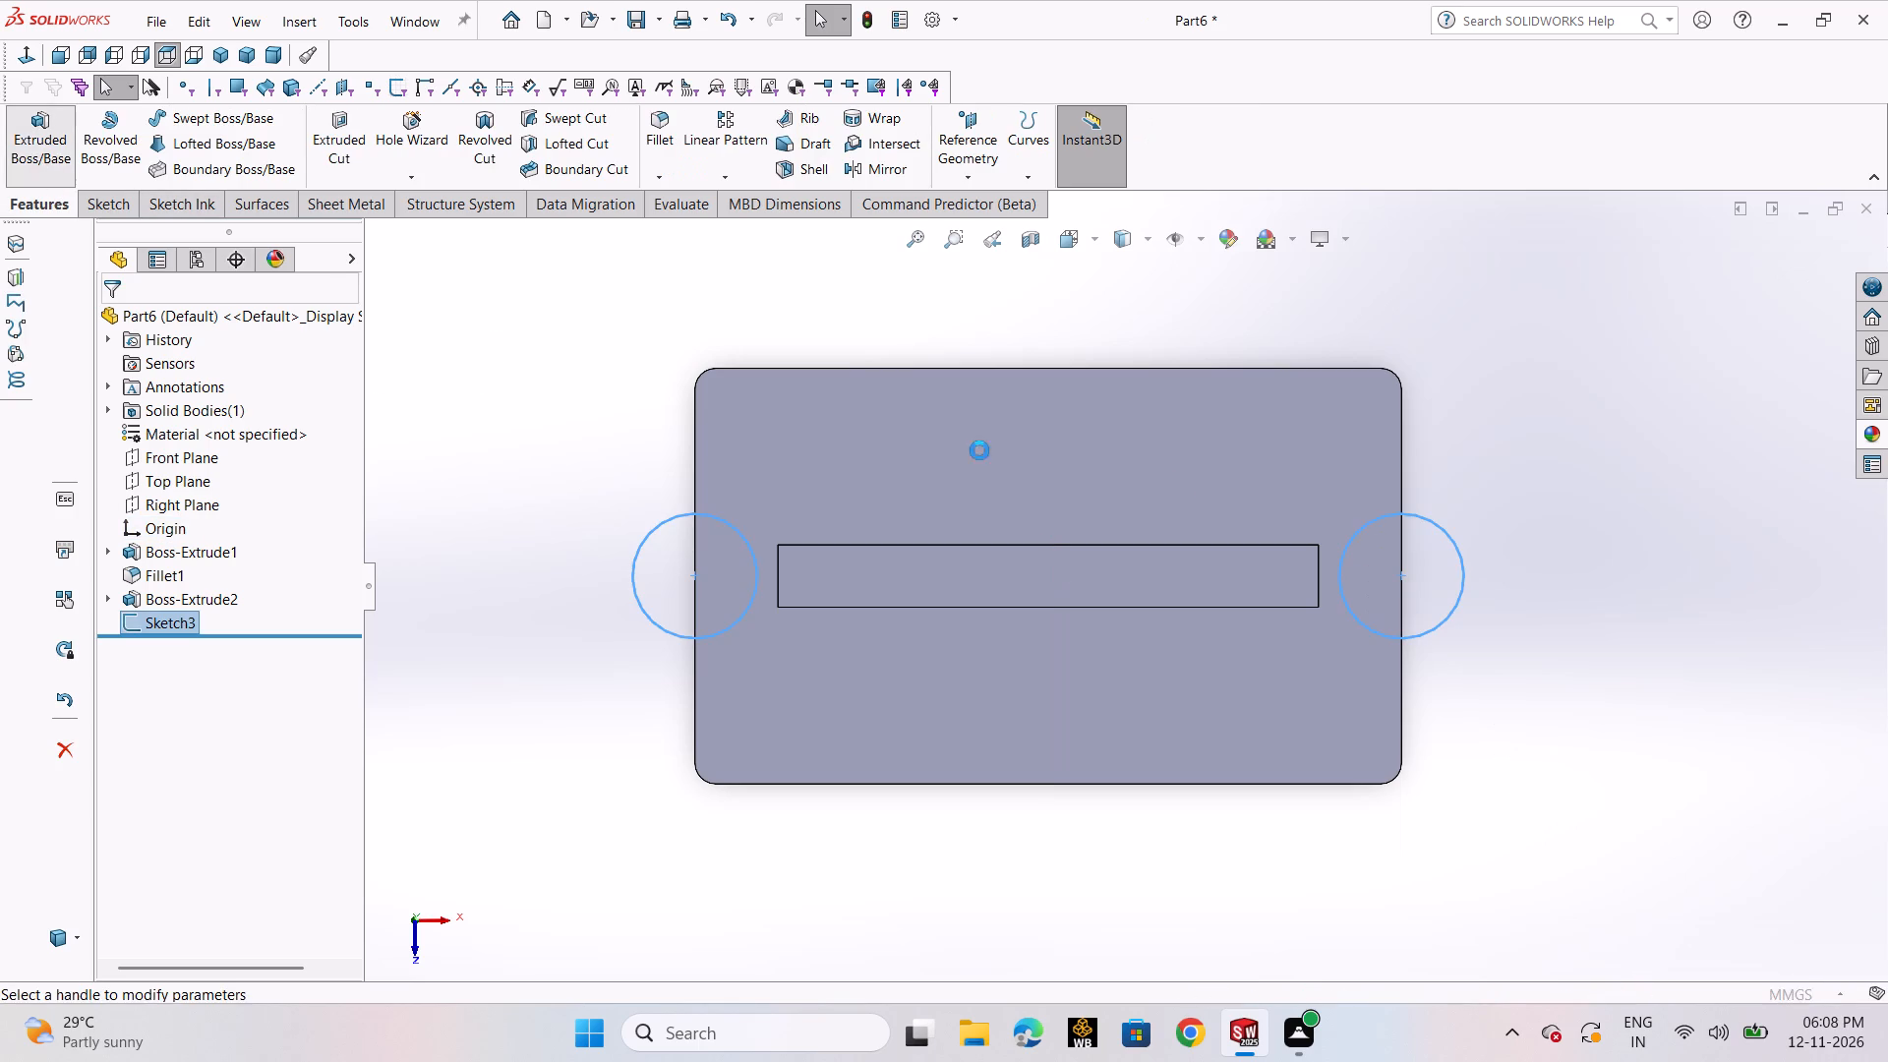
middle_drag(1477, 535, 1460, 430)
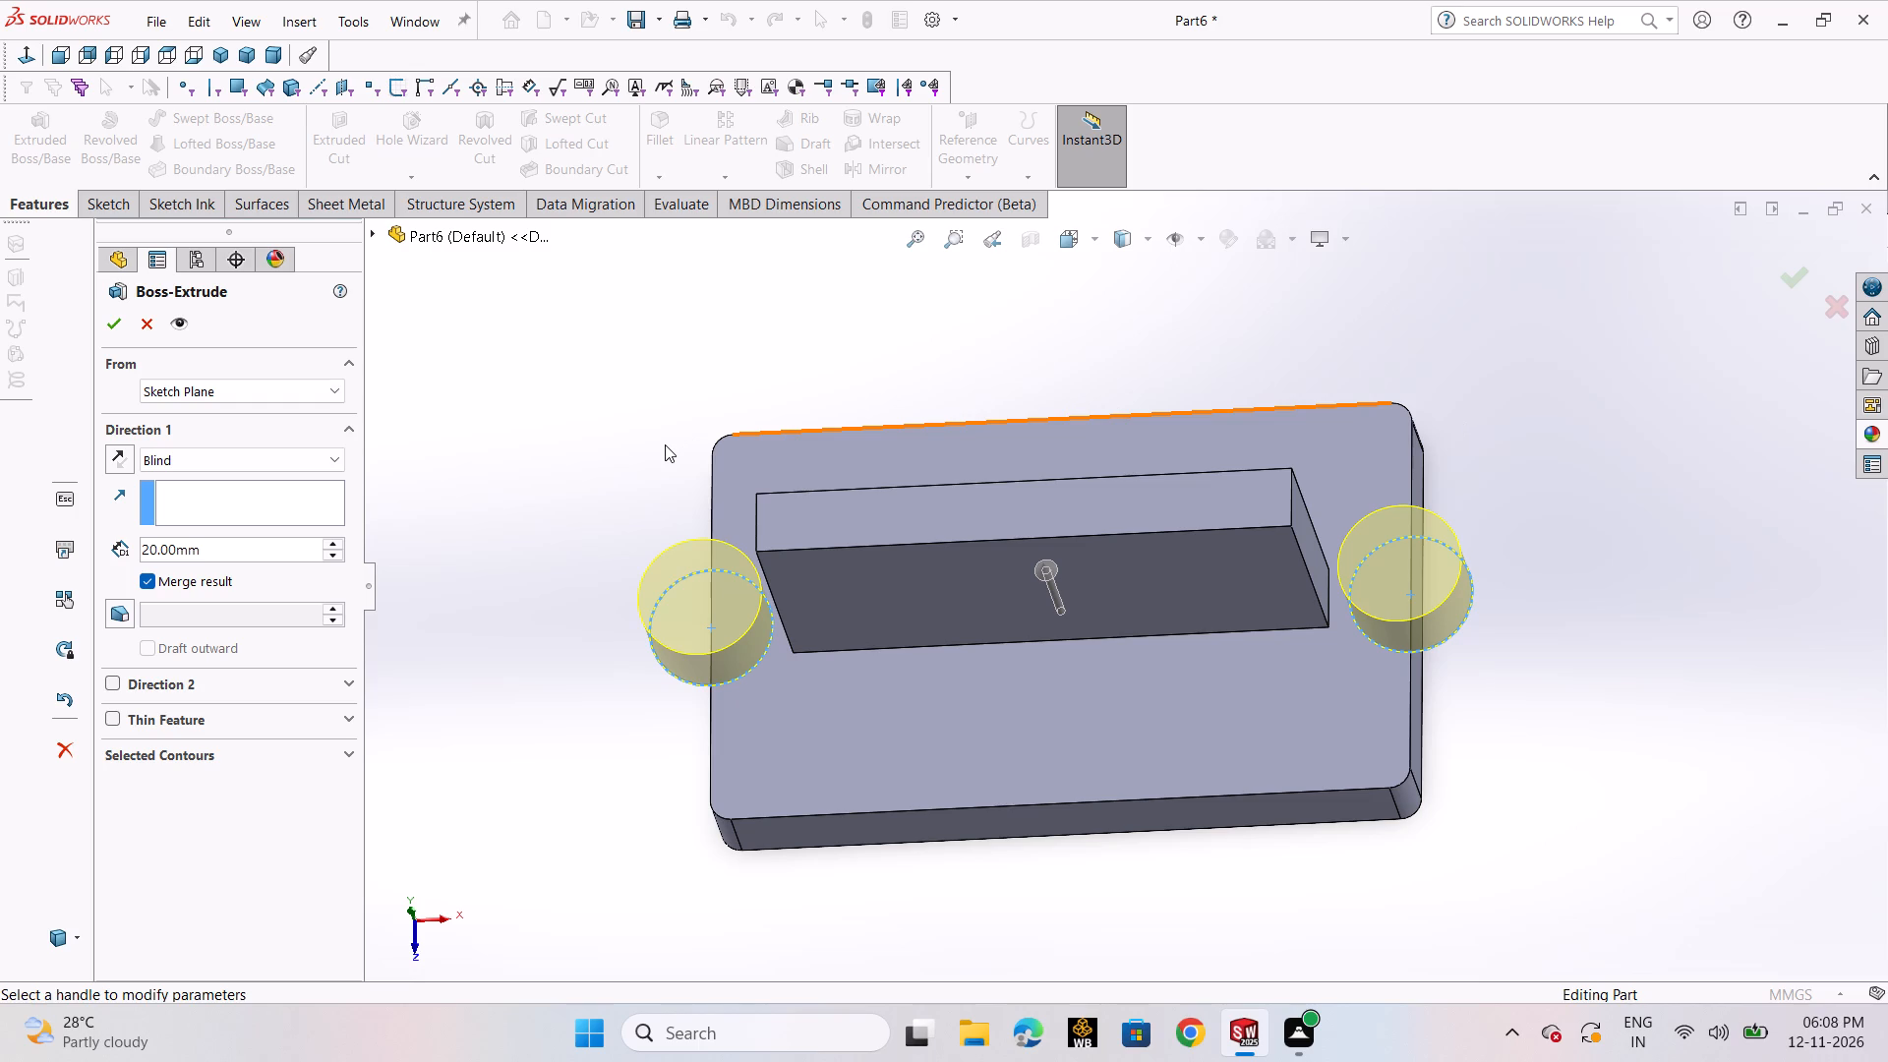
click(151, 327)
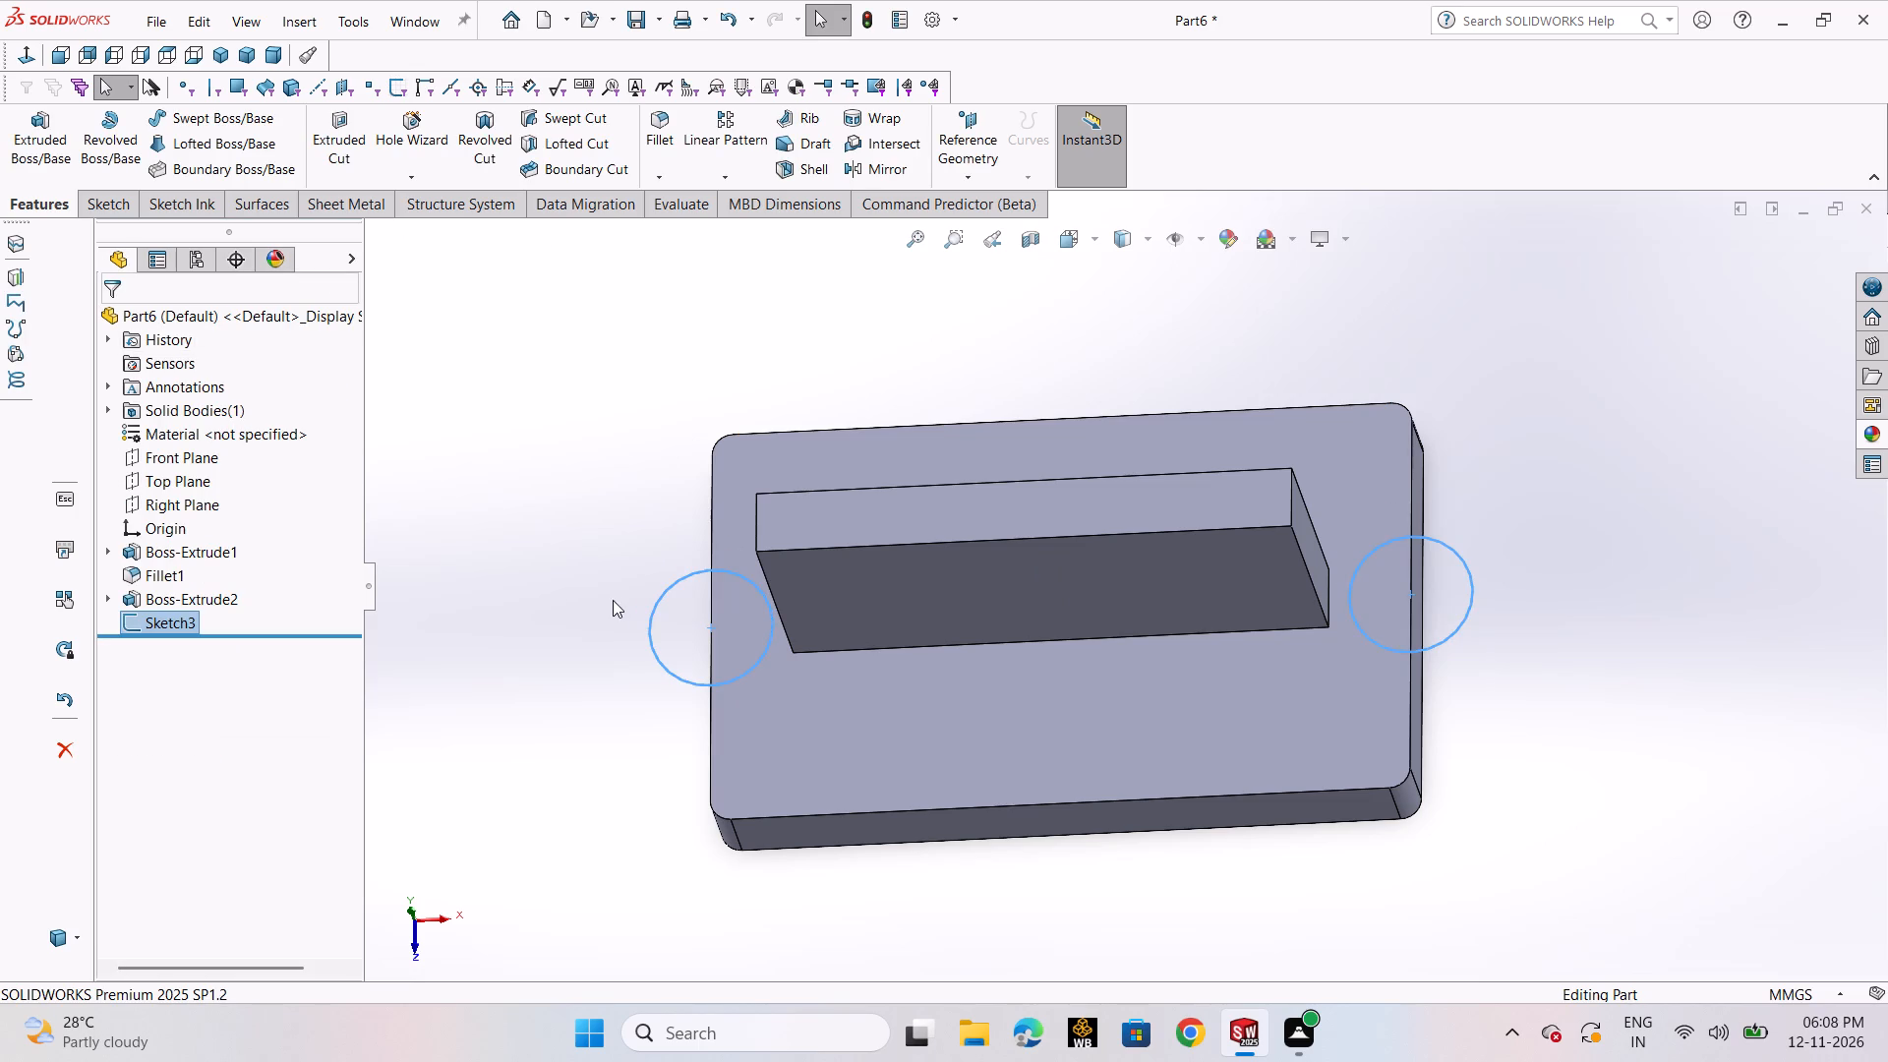
Reopen the circle sketch, delete the circle on the -X short edge, and exit the sketch.
double_click(660, 589)
double_click(666, 591)
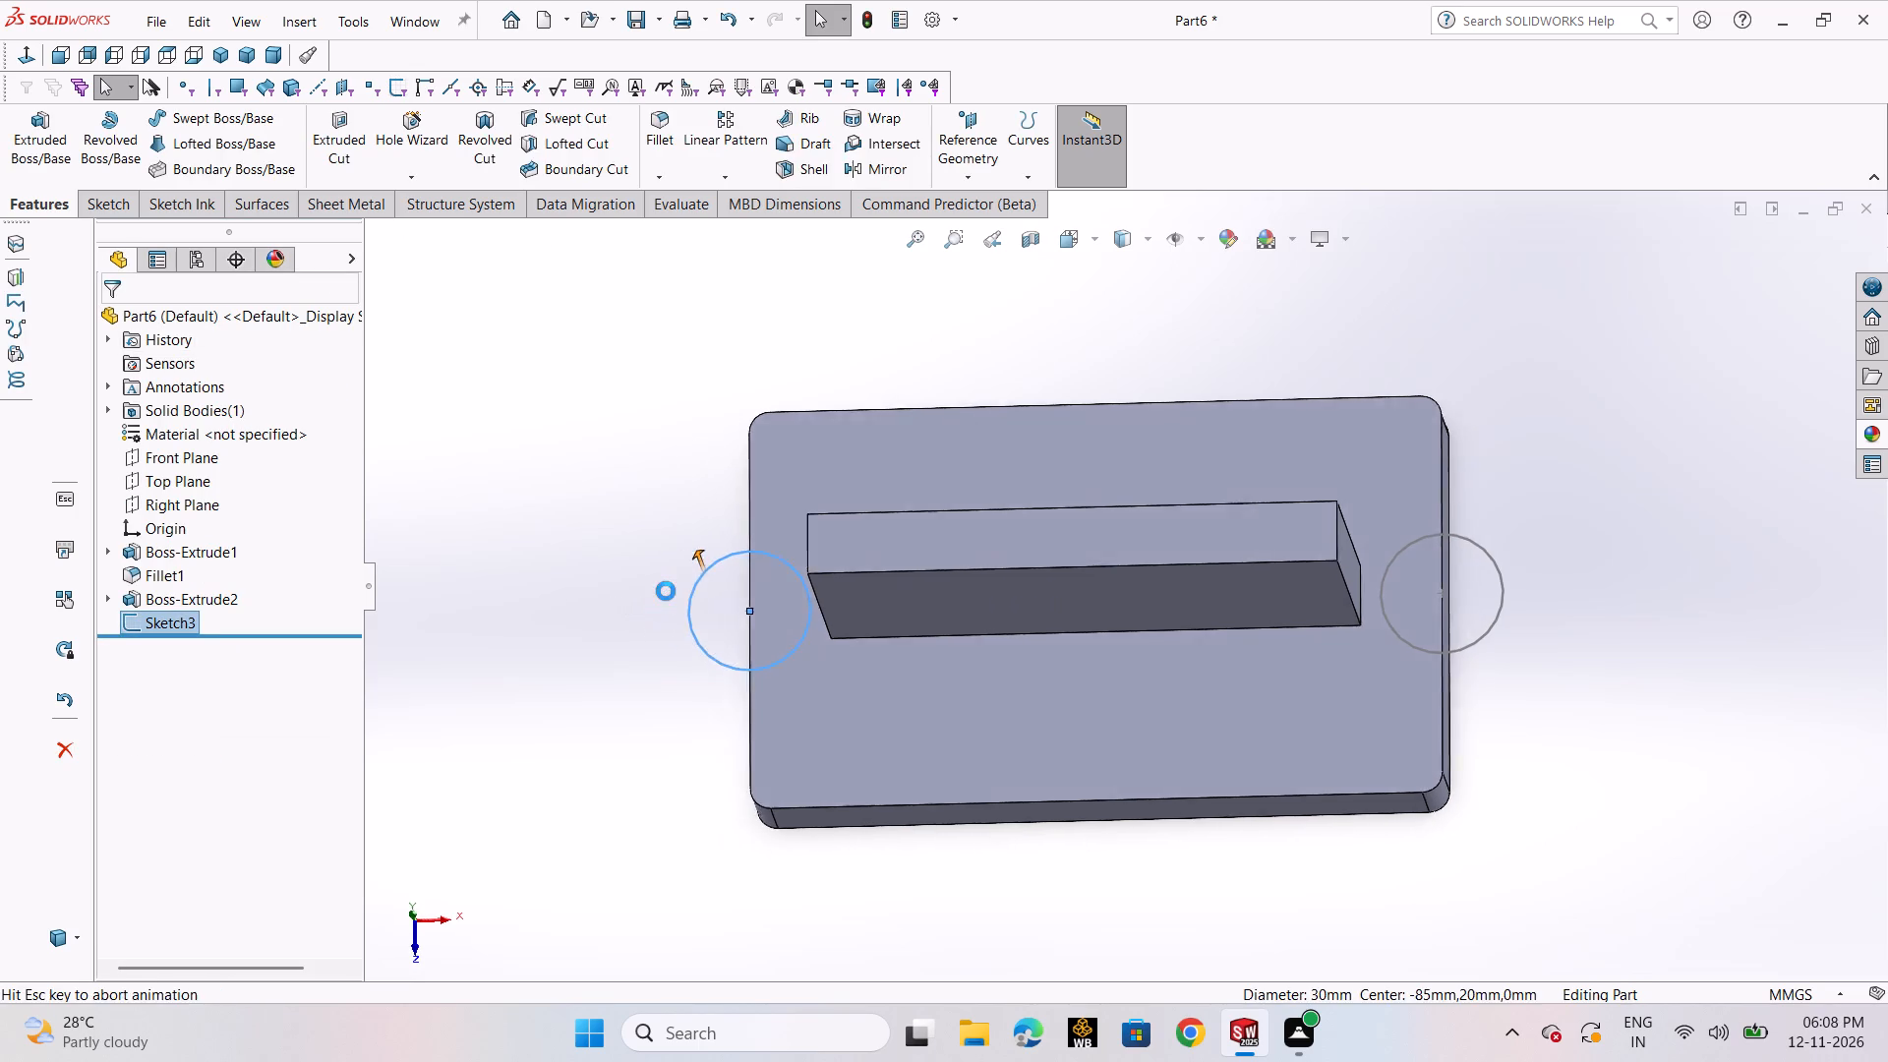
click(763, 580)
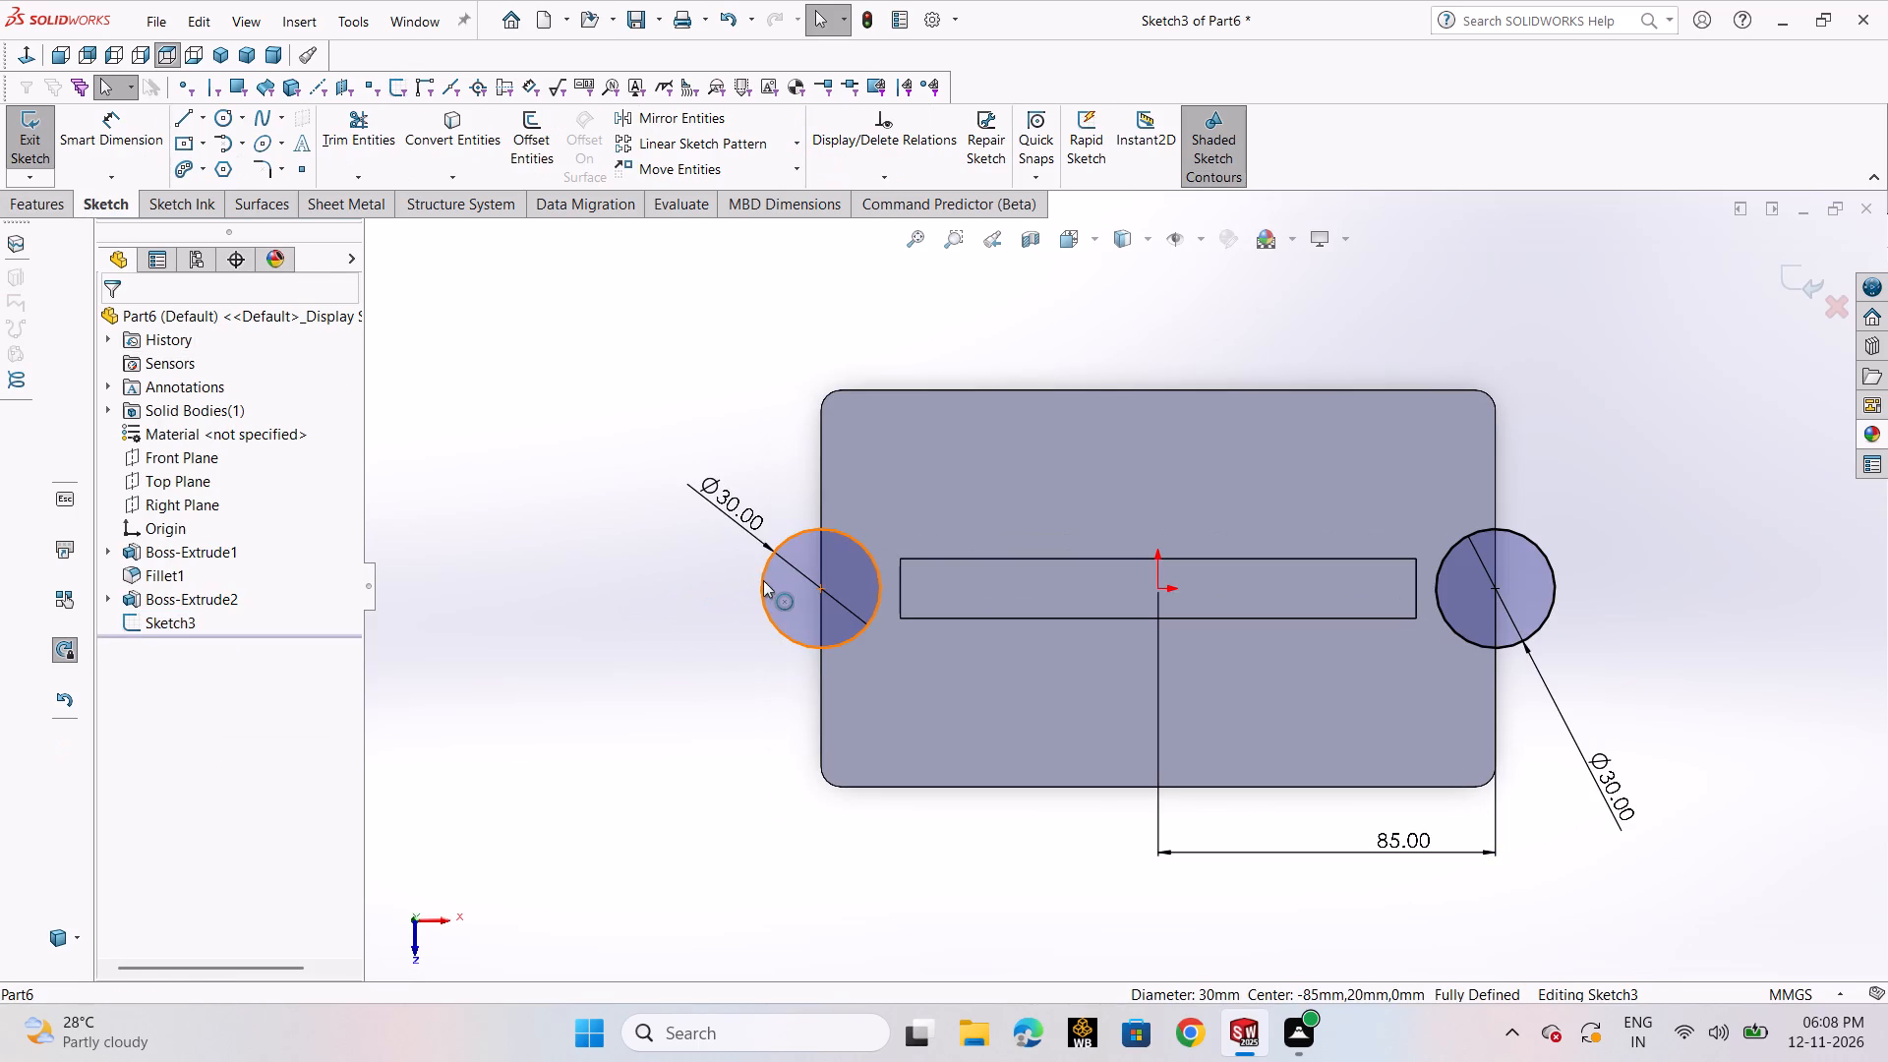
key(Delete)
click(819, 521)
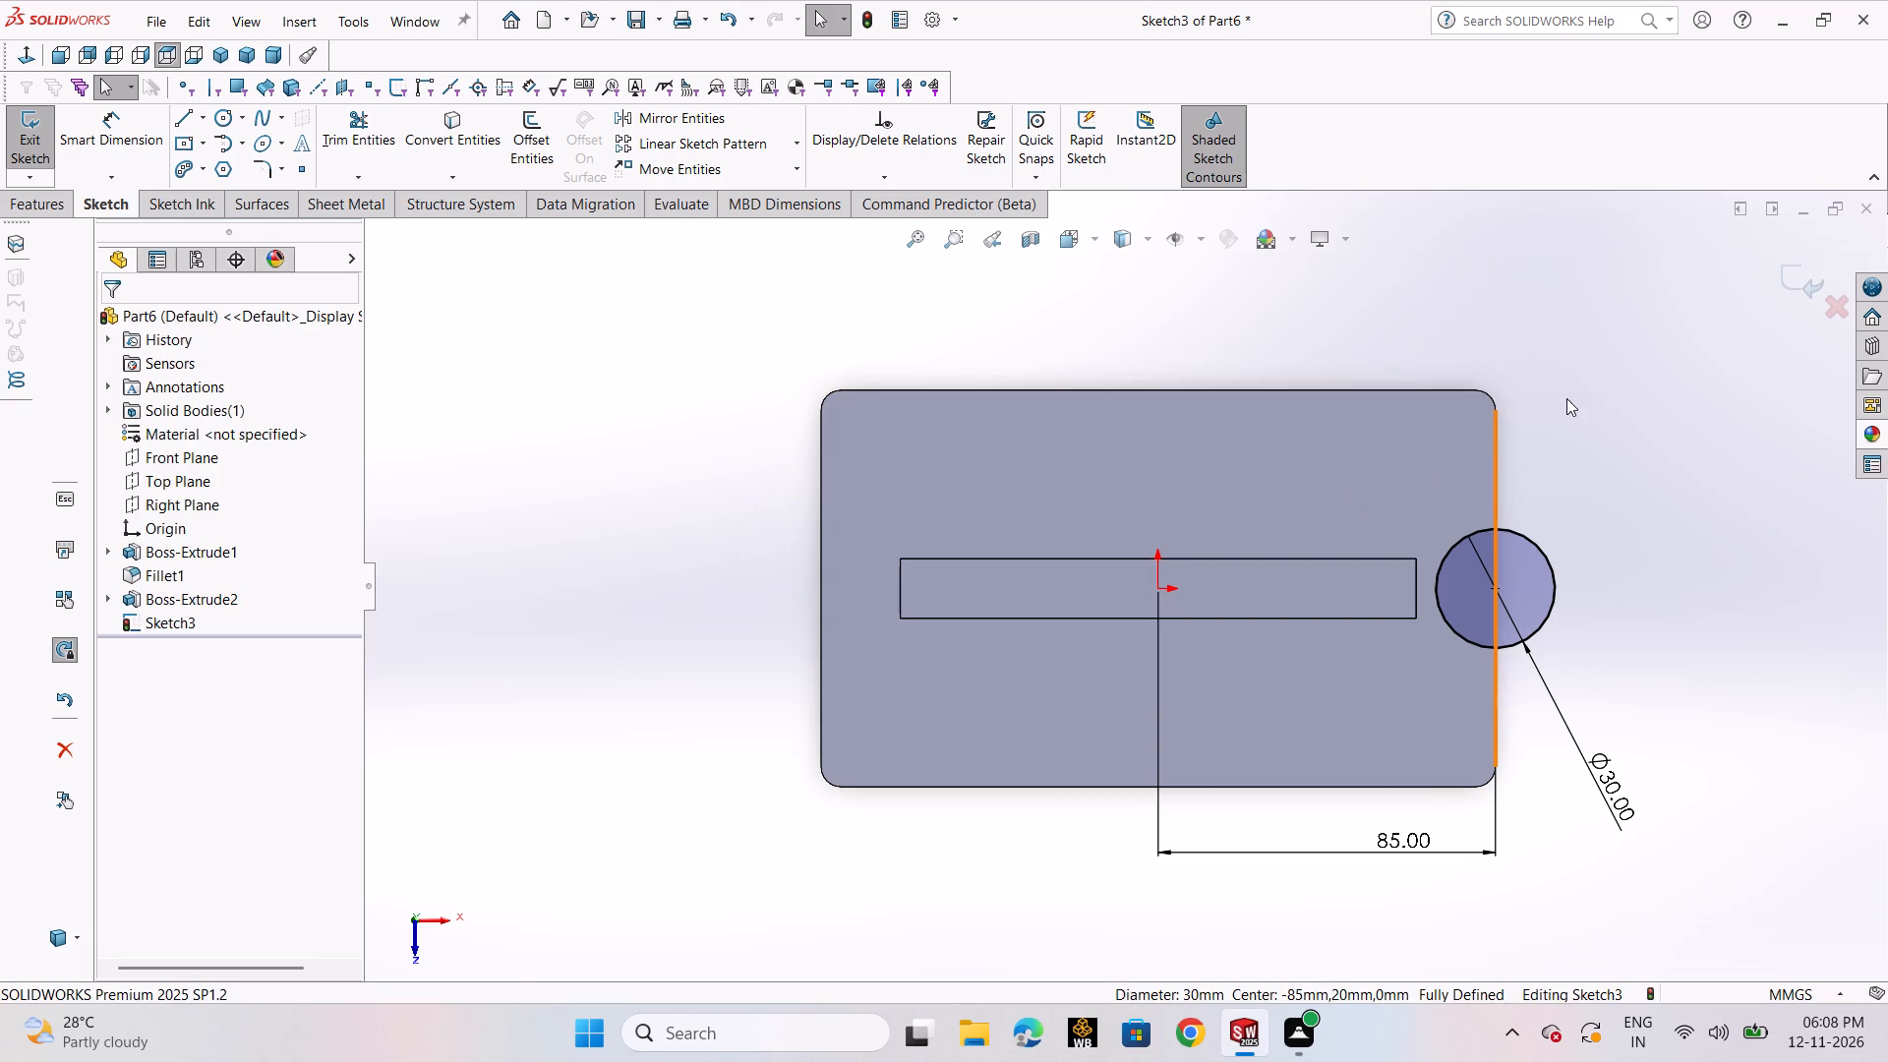
click(1776, 271)
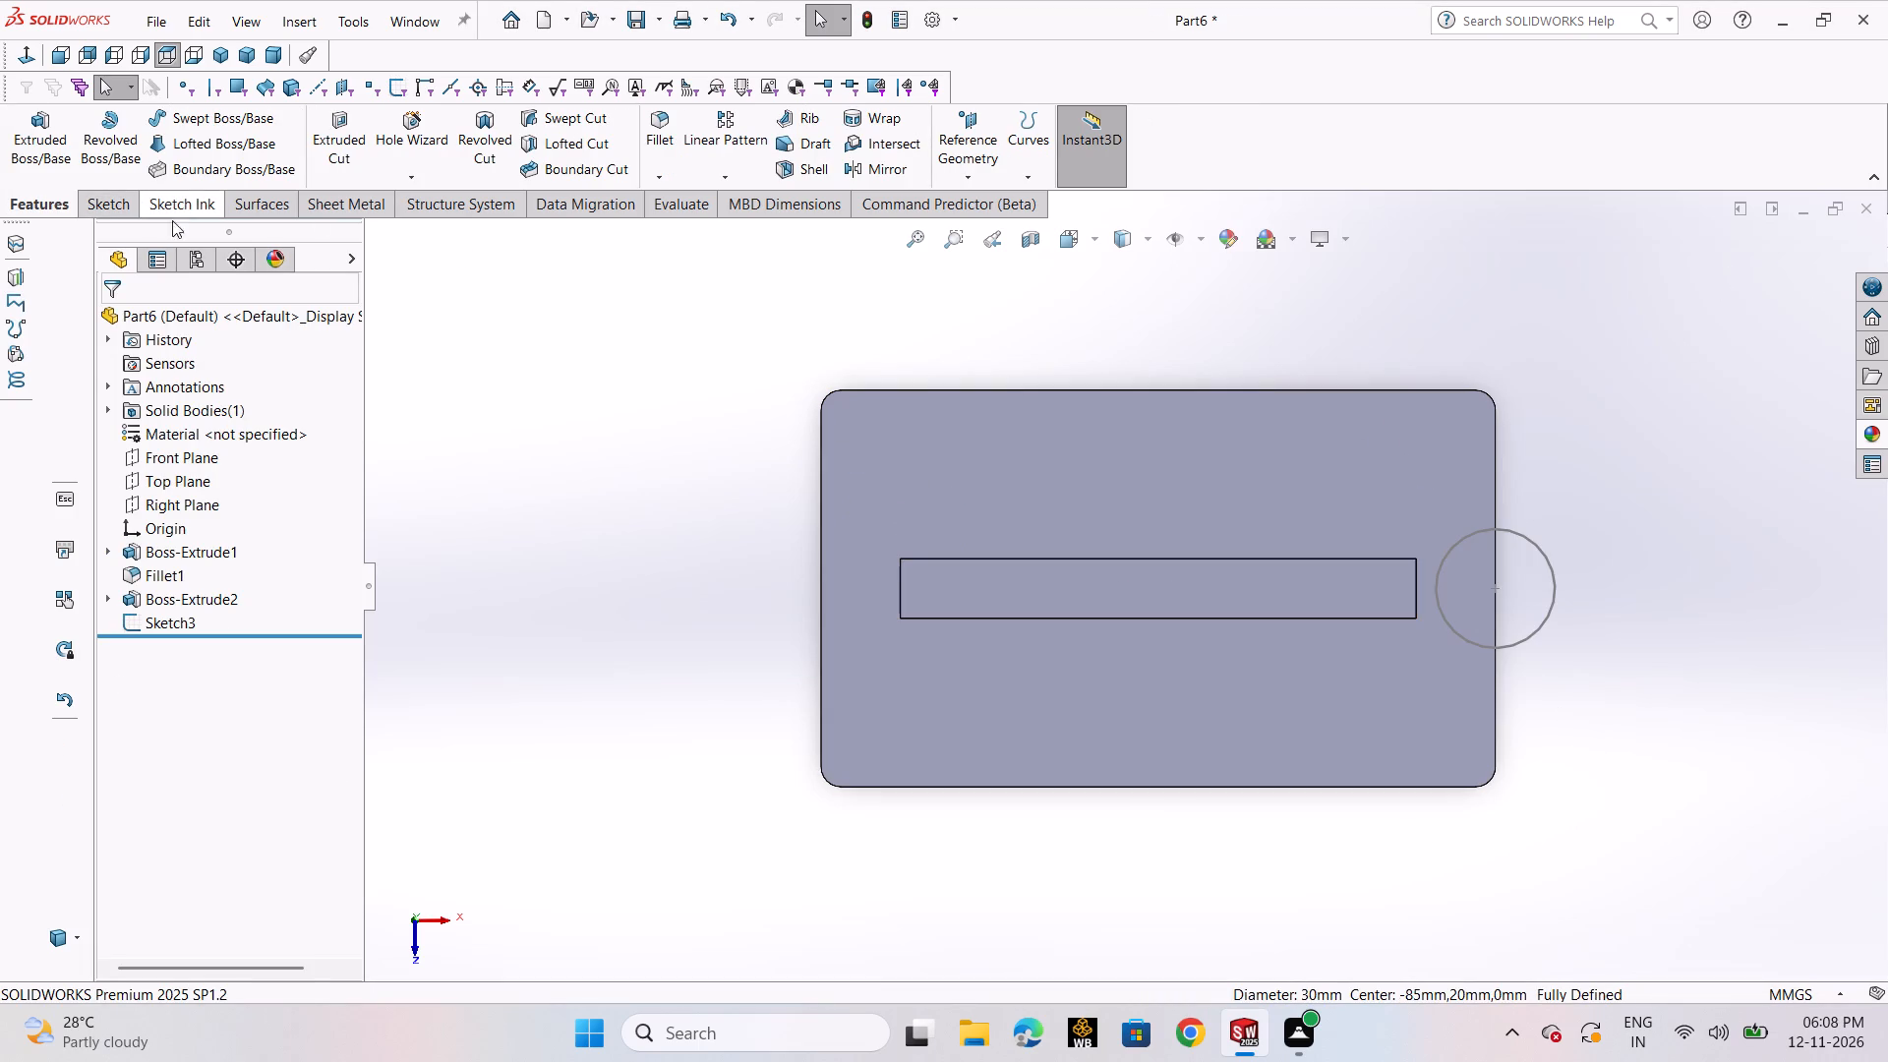
Reopen the sketch of the 30 mm circle on the base's +X short edge.
double_click(1553, 568)
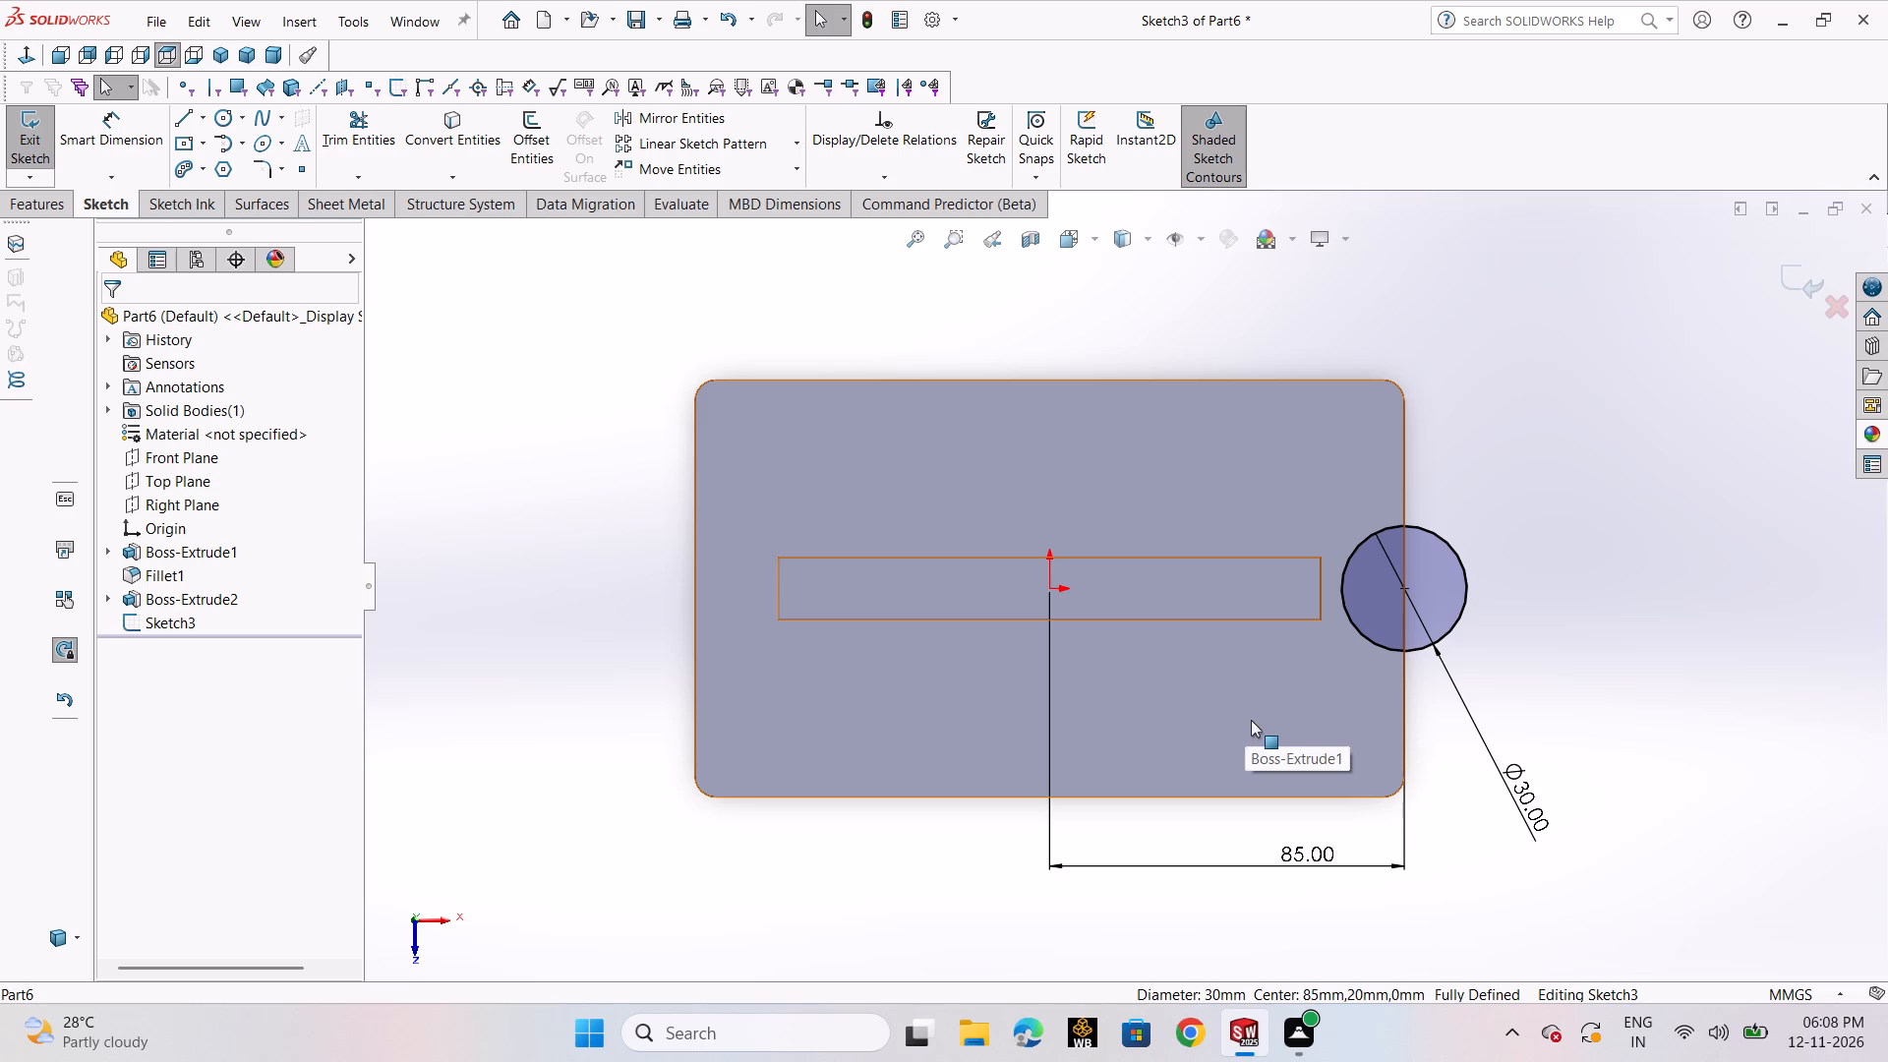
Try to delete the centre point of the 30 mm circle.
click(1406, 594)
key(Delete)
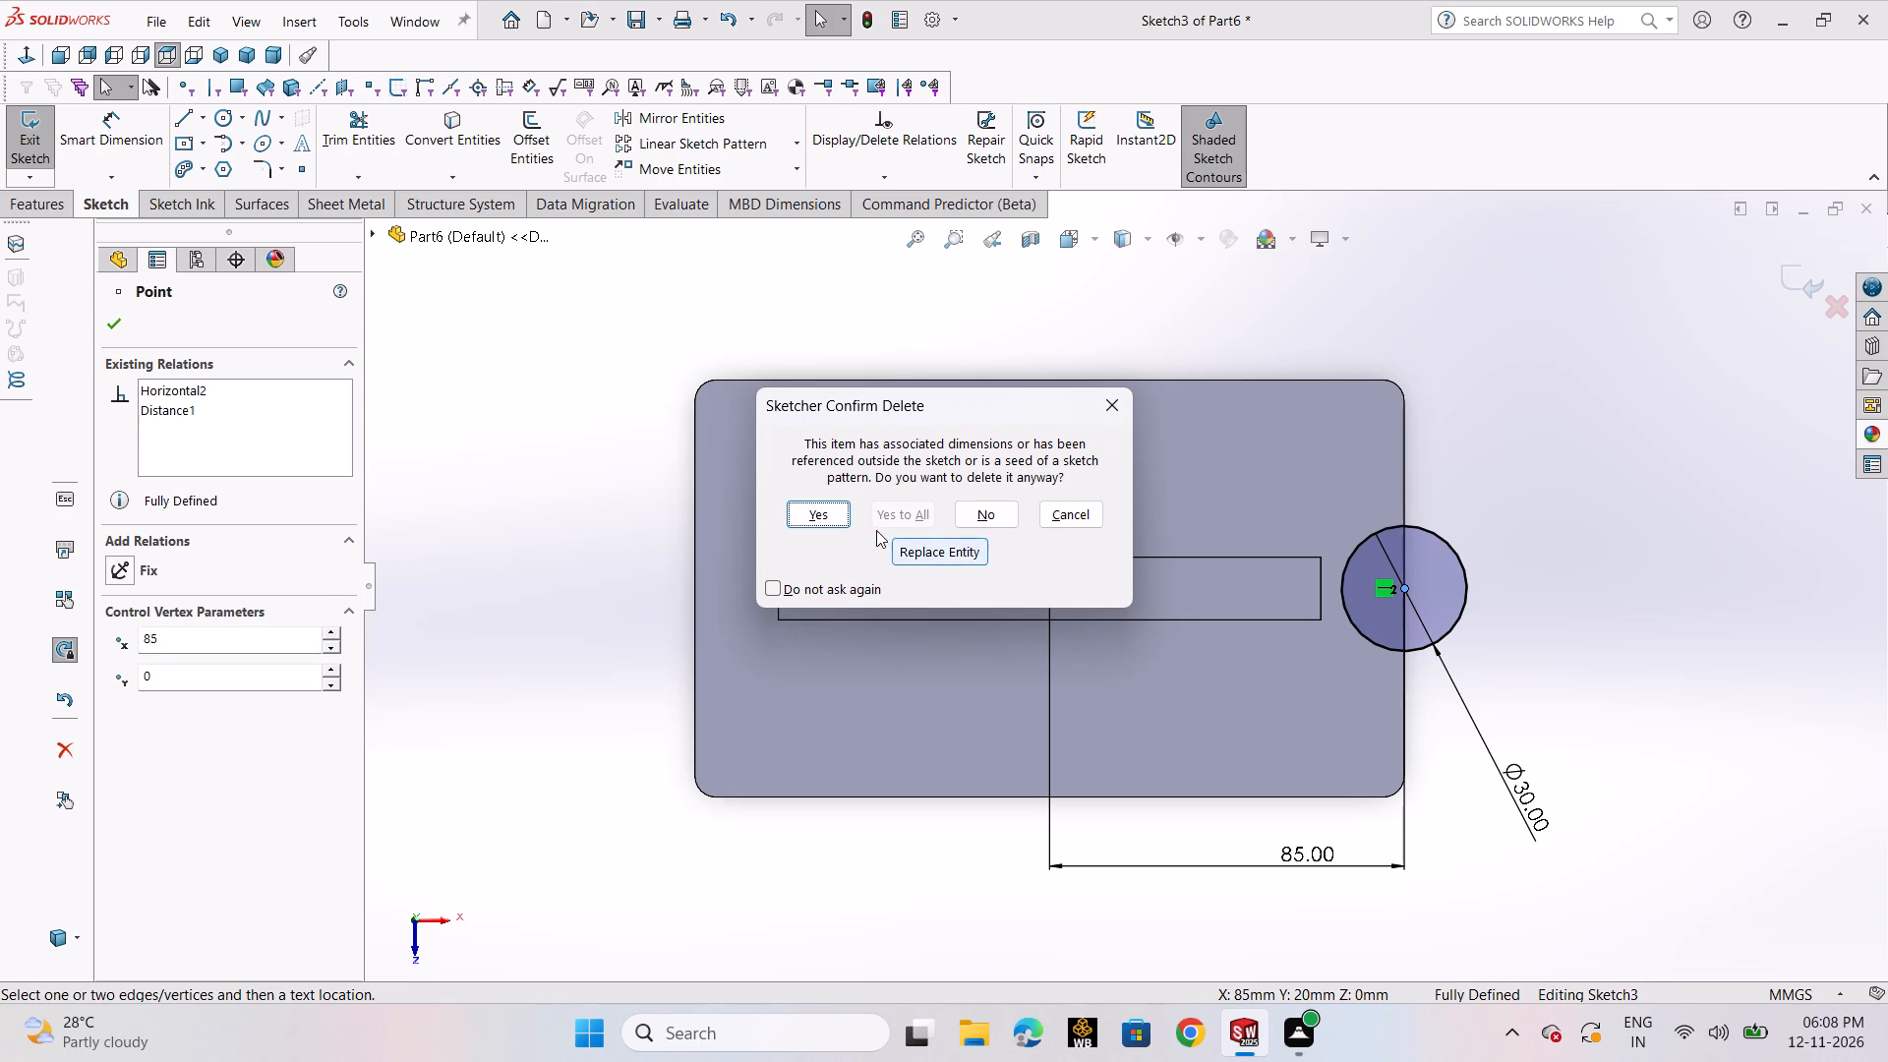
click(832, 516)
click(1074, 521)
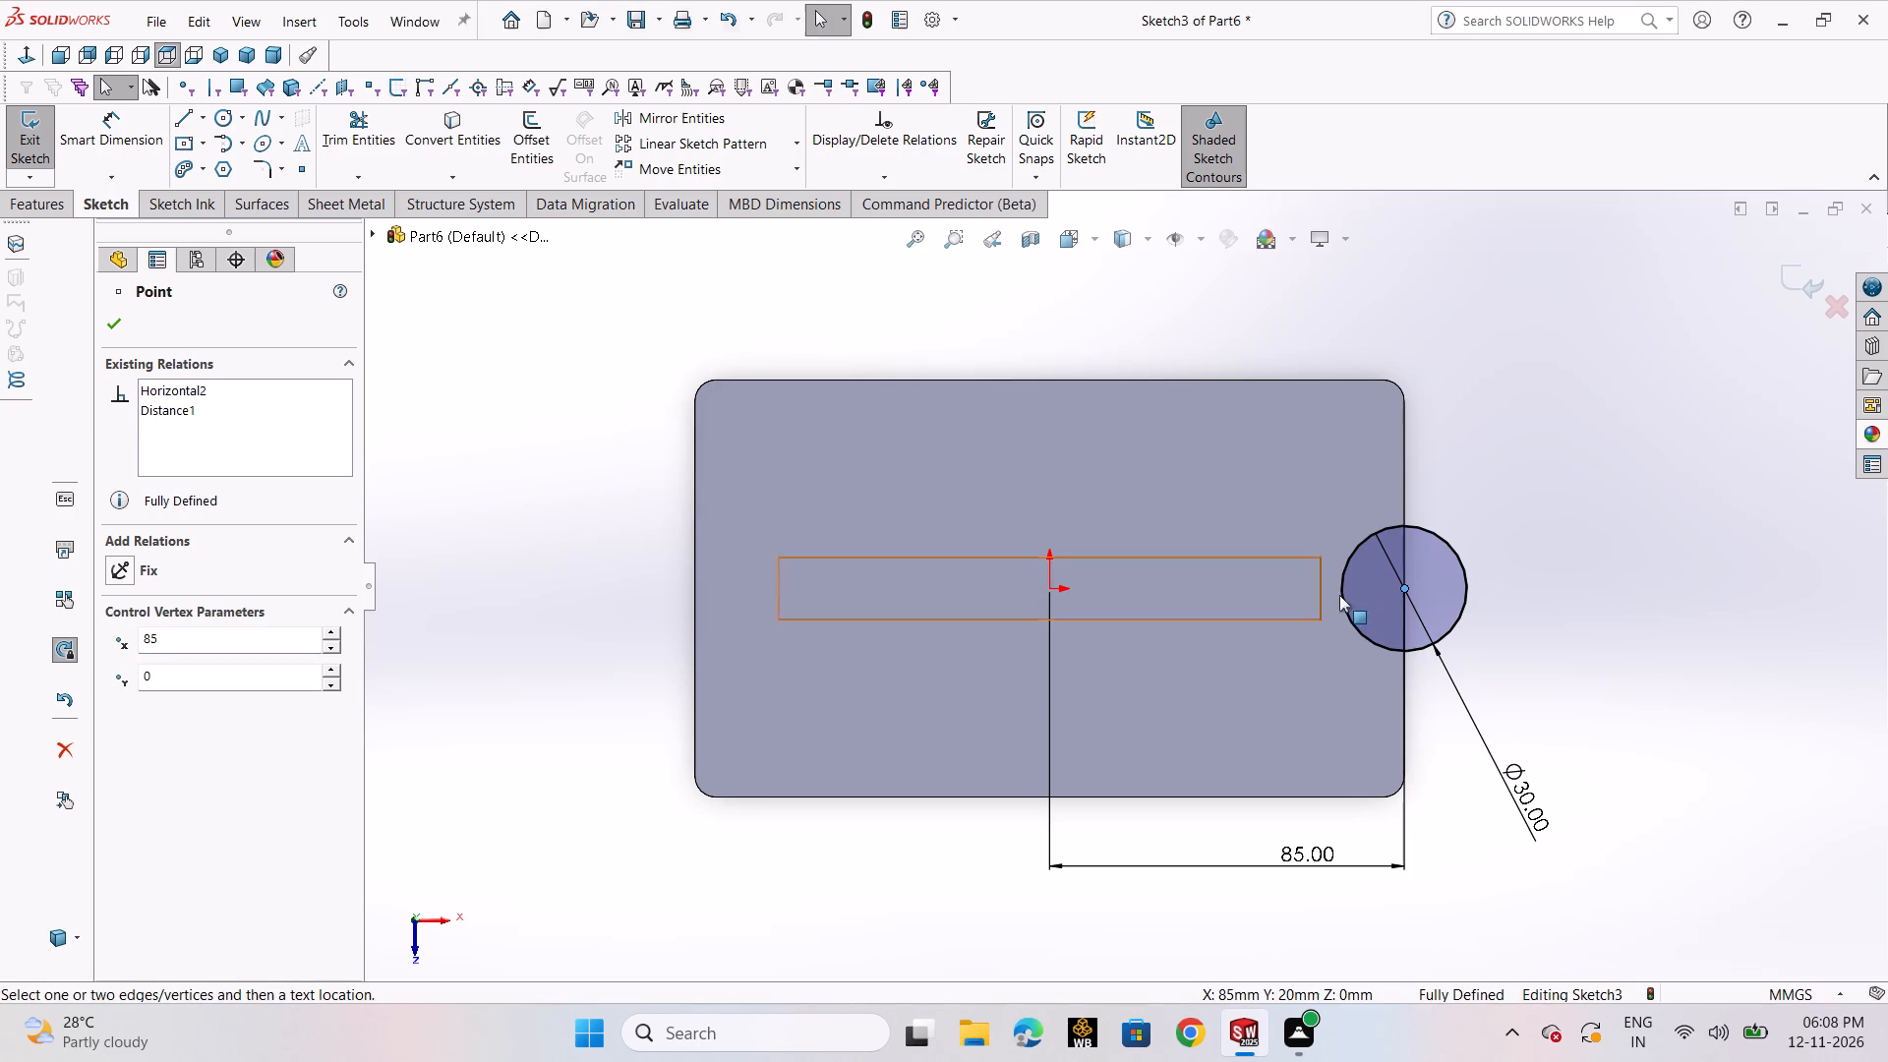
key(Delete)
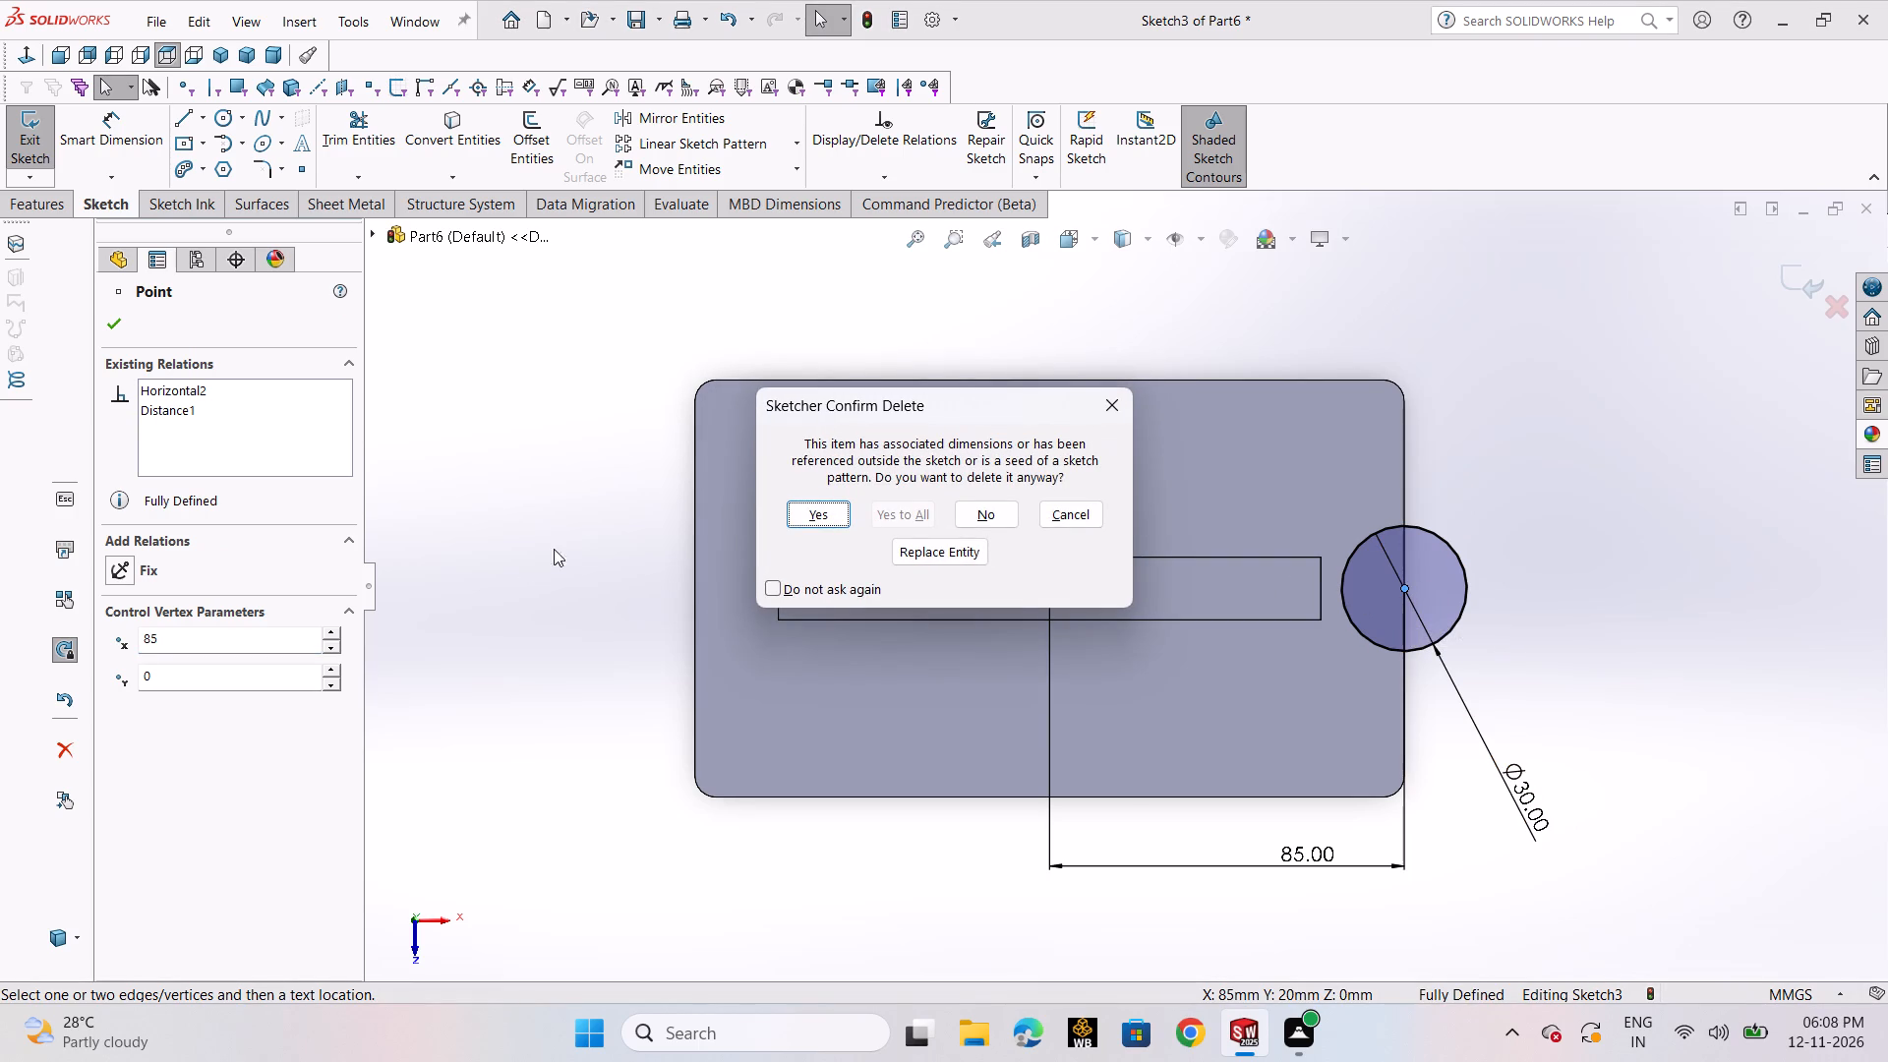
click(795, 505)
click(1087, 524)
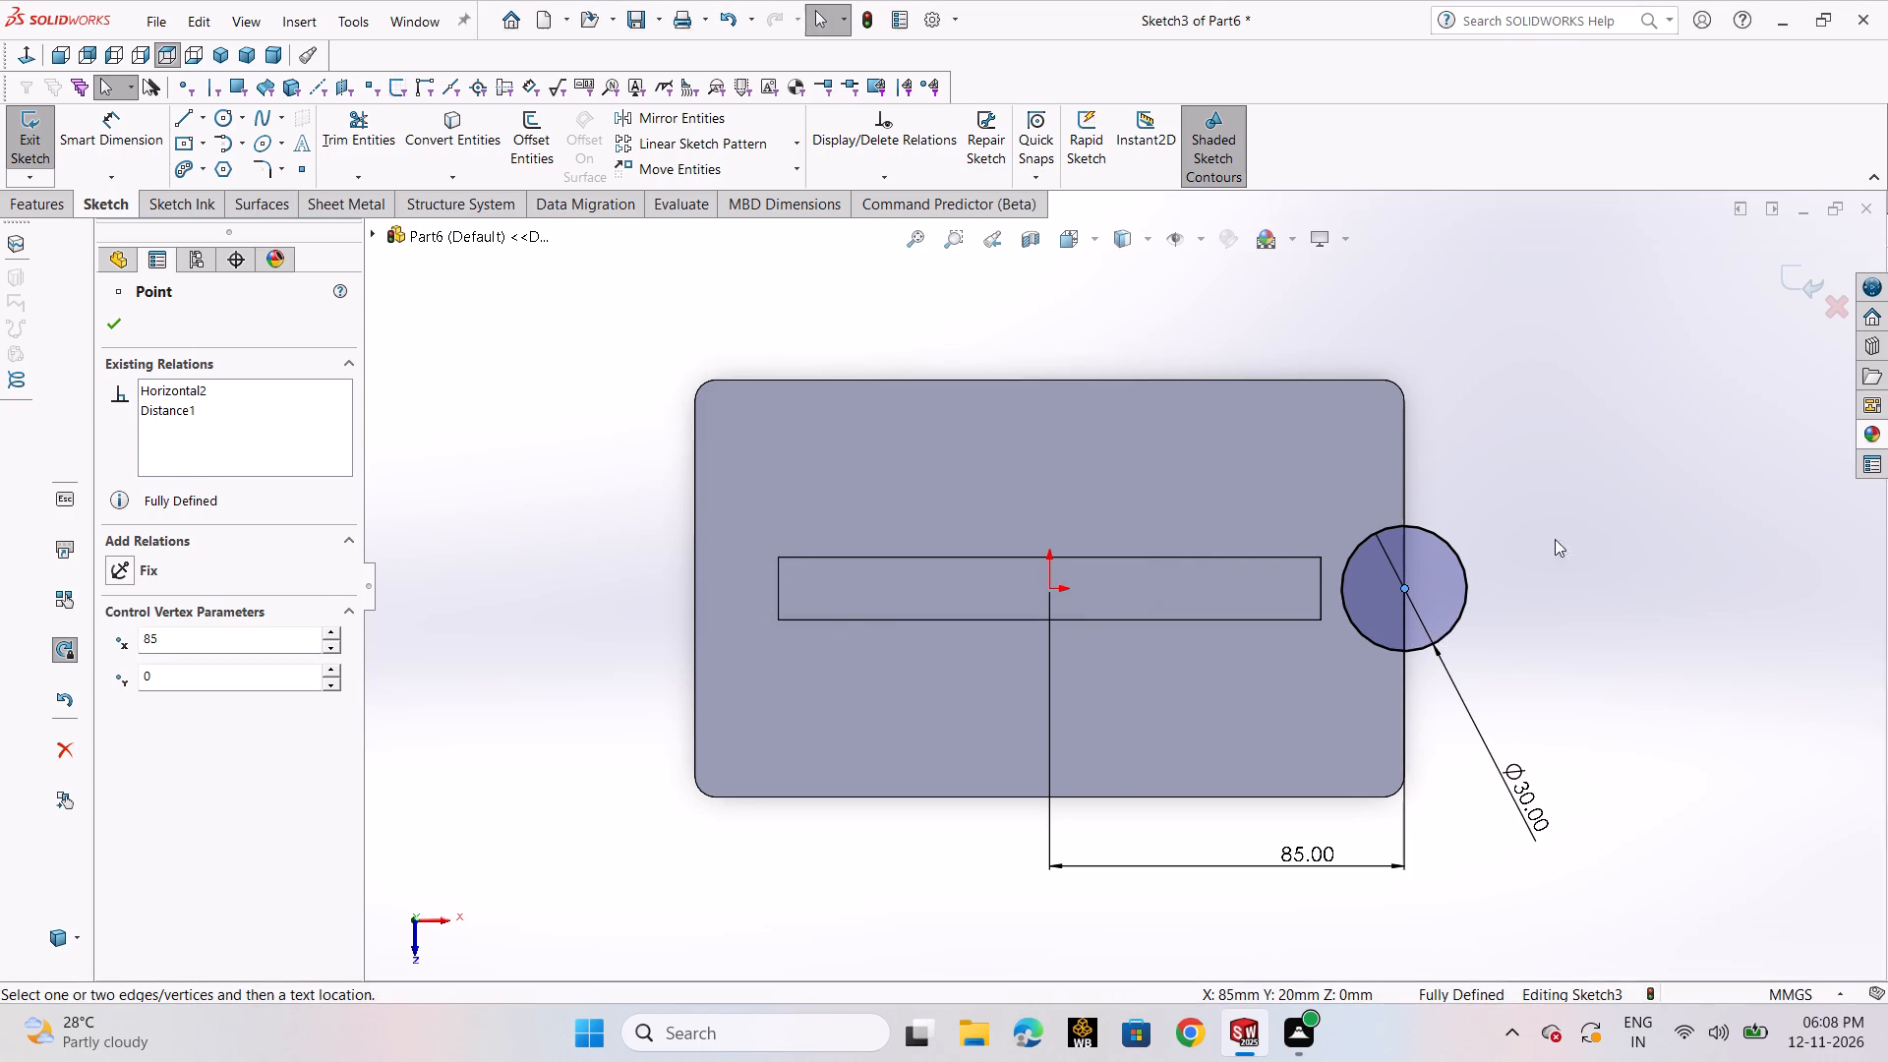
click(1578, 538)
Delete the Horizontal relation between the circle's centre and the origin.
click(1405, 589)
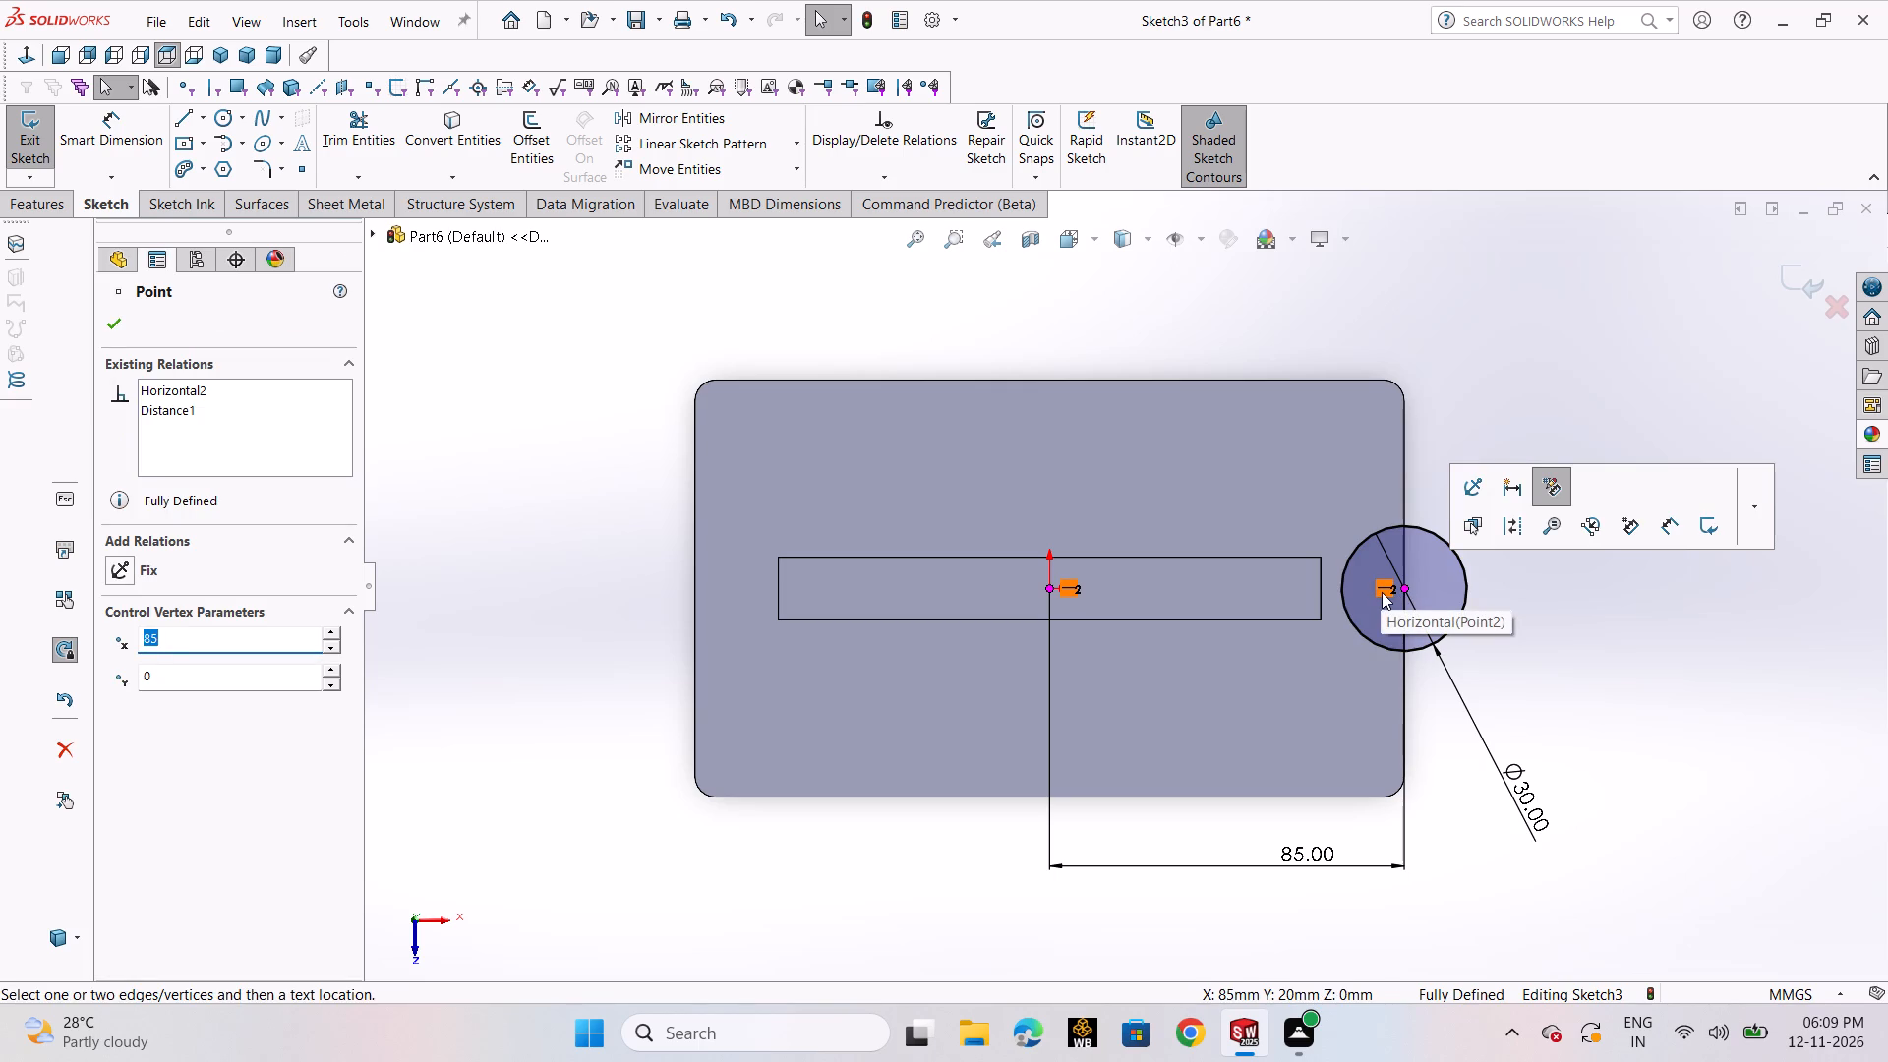
click(1382, 592)
key(Delete)
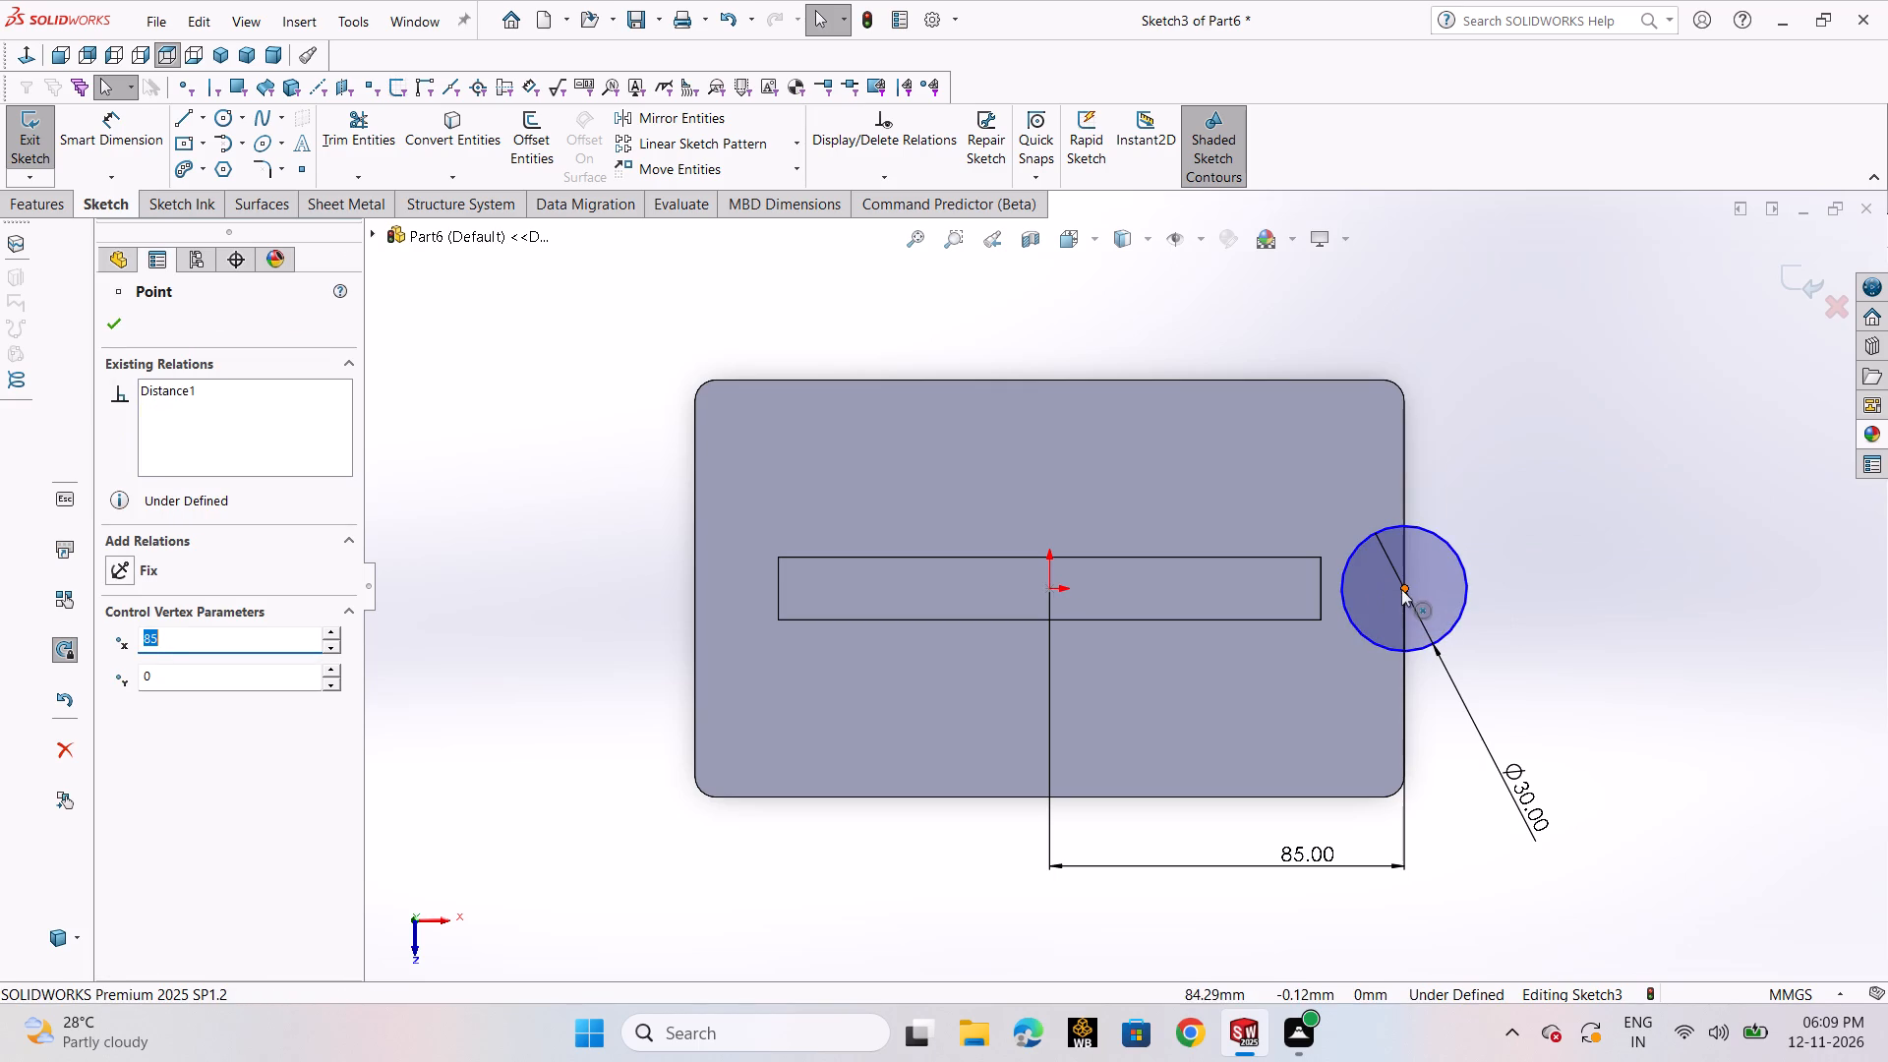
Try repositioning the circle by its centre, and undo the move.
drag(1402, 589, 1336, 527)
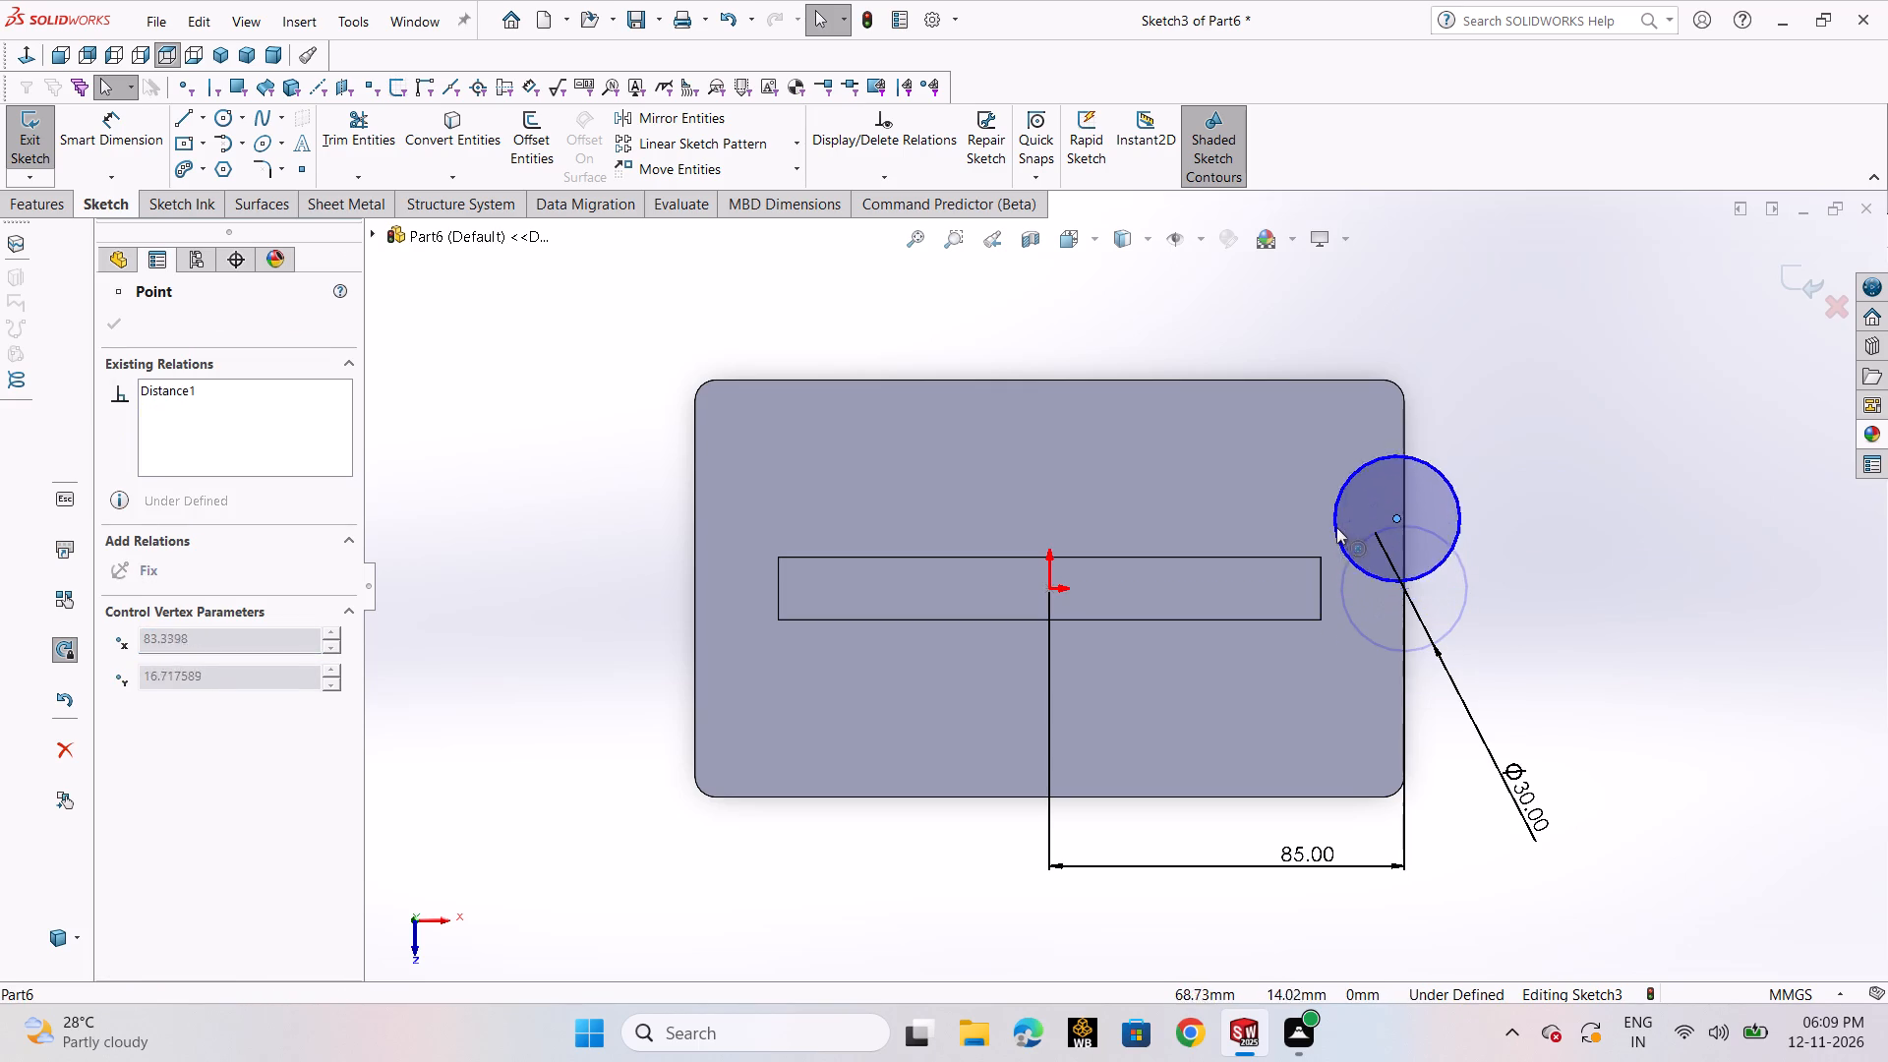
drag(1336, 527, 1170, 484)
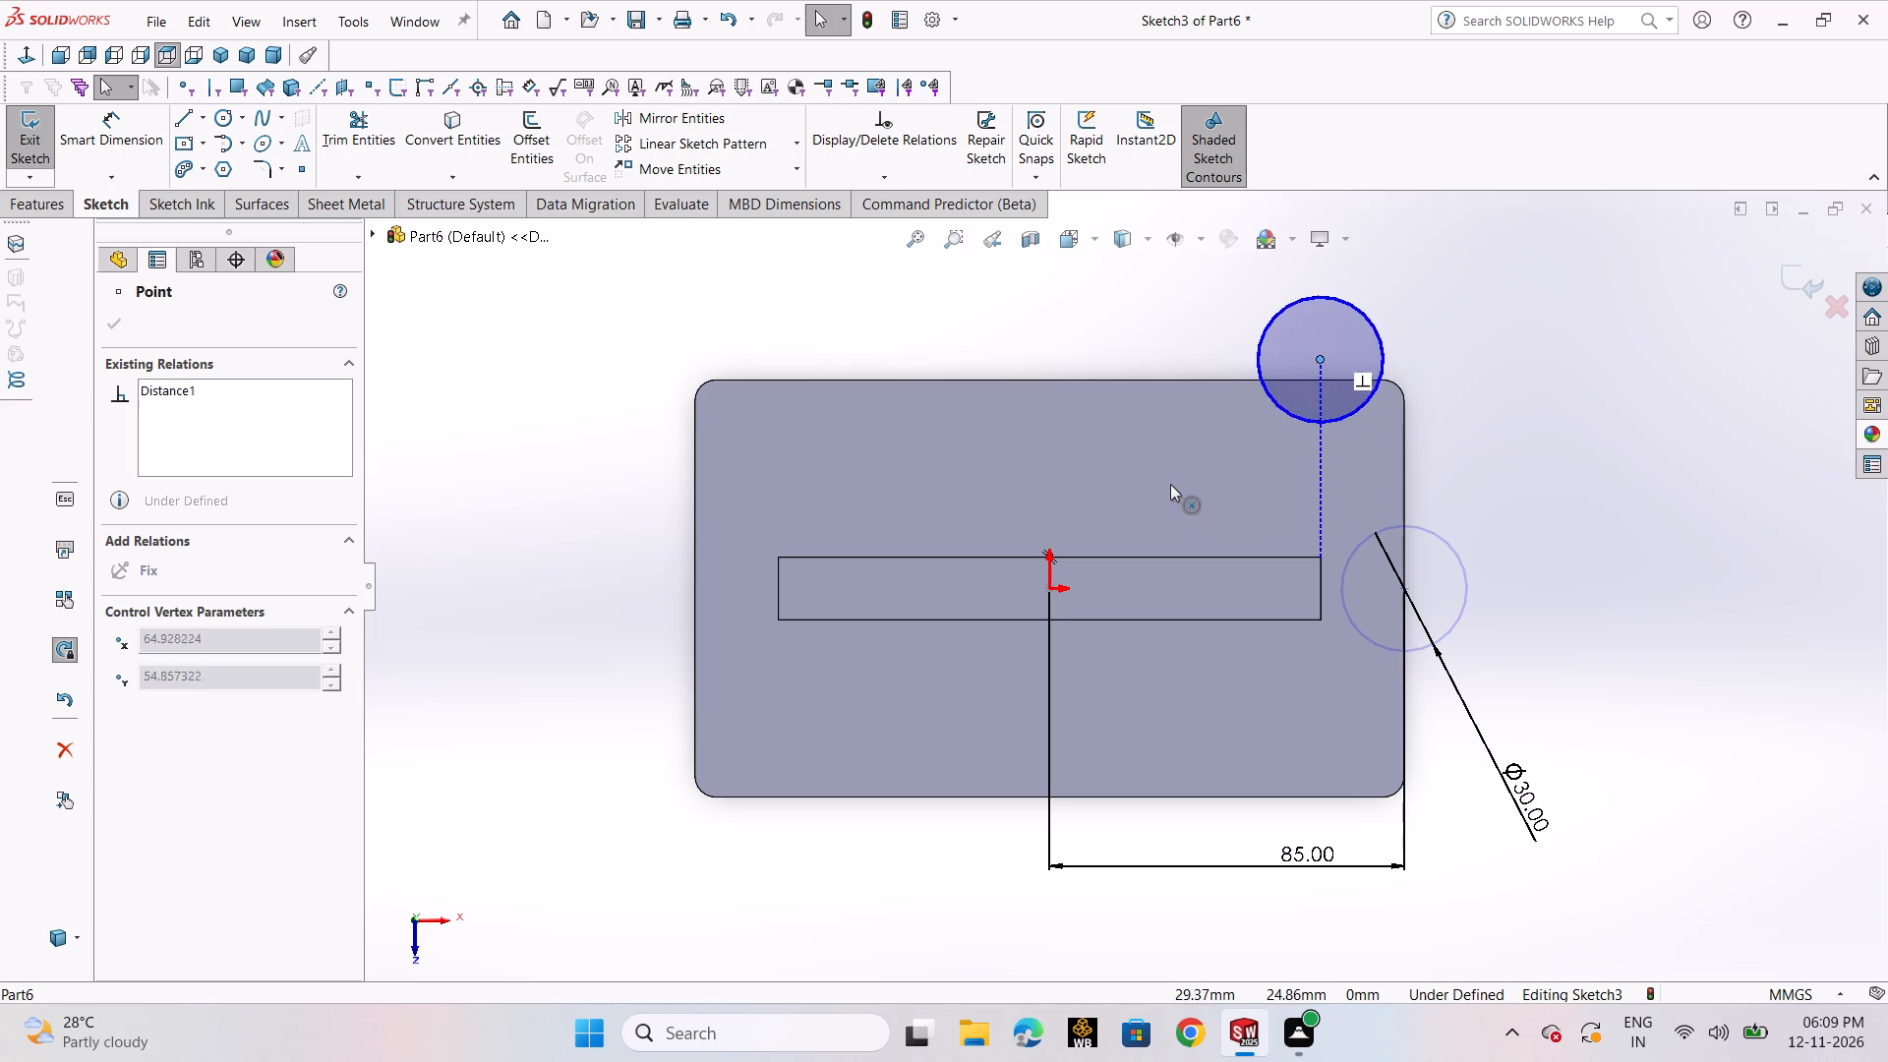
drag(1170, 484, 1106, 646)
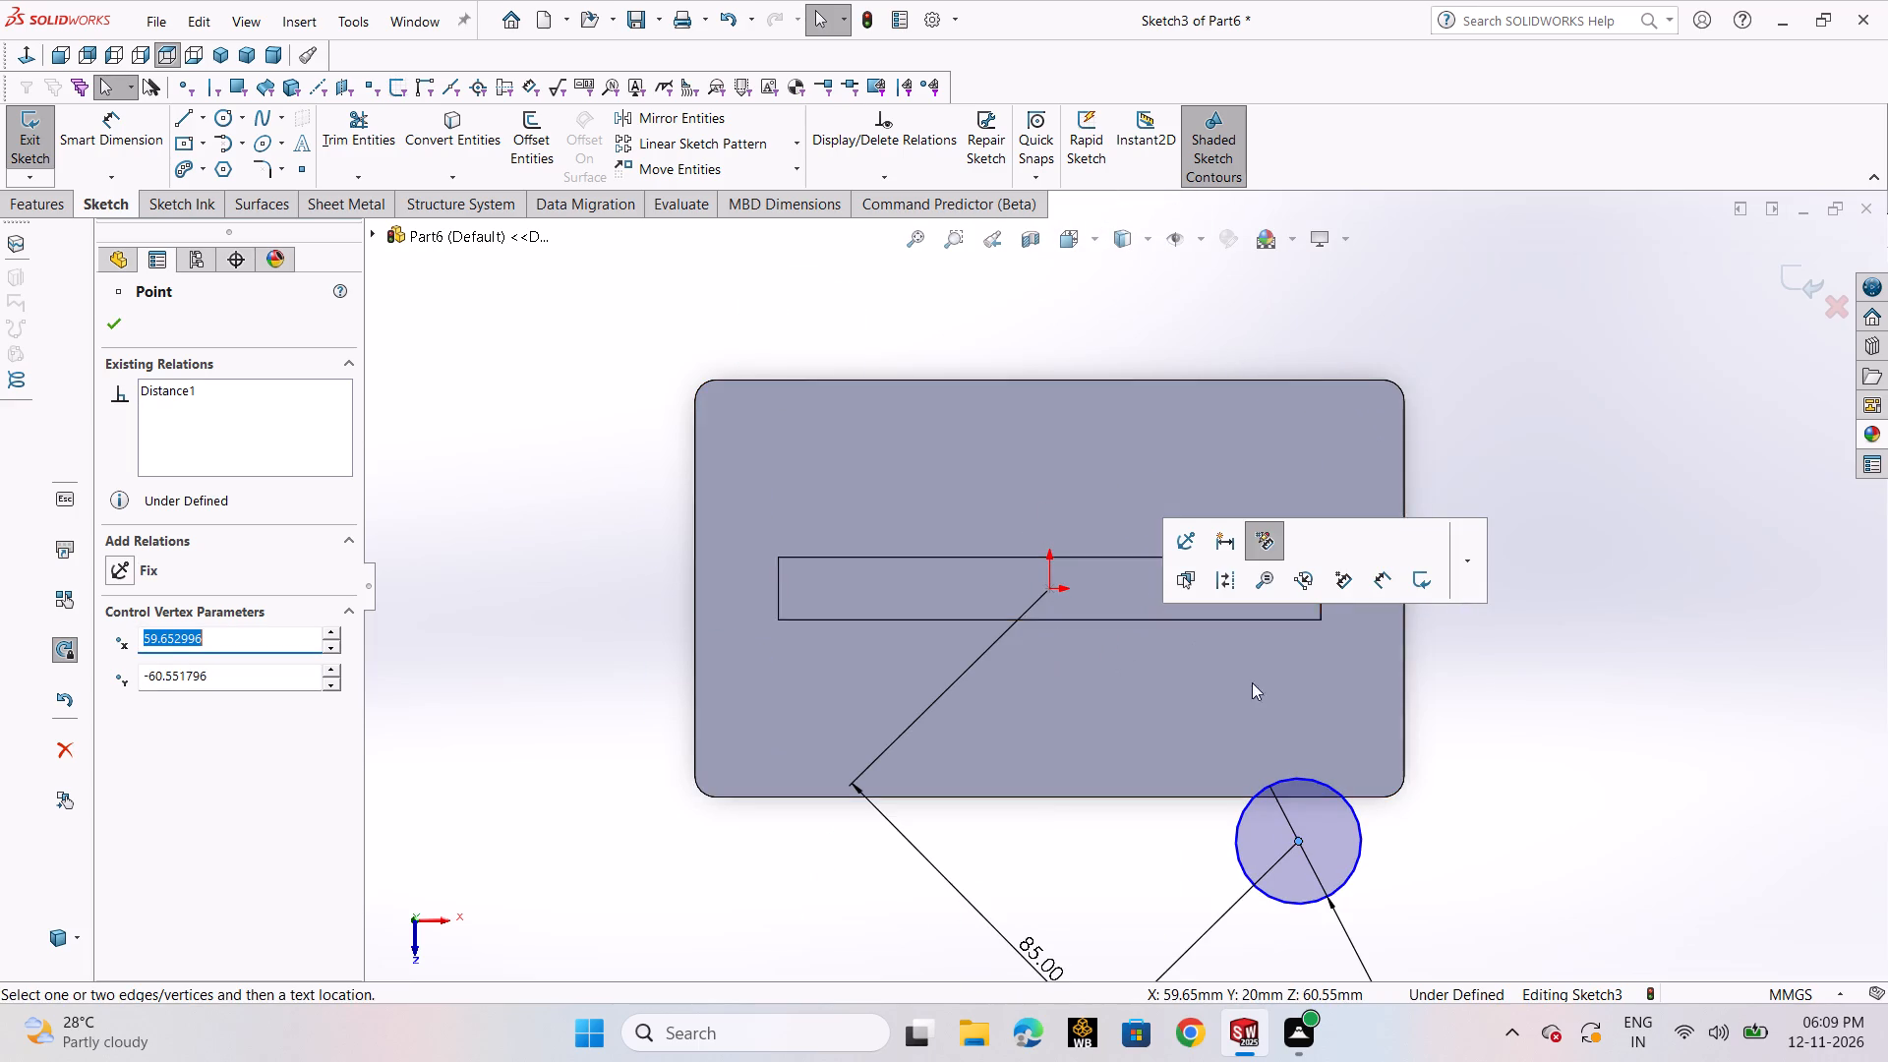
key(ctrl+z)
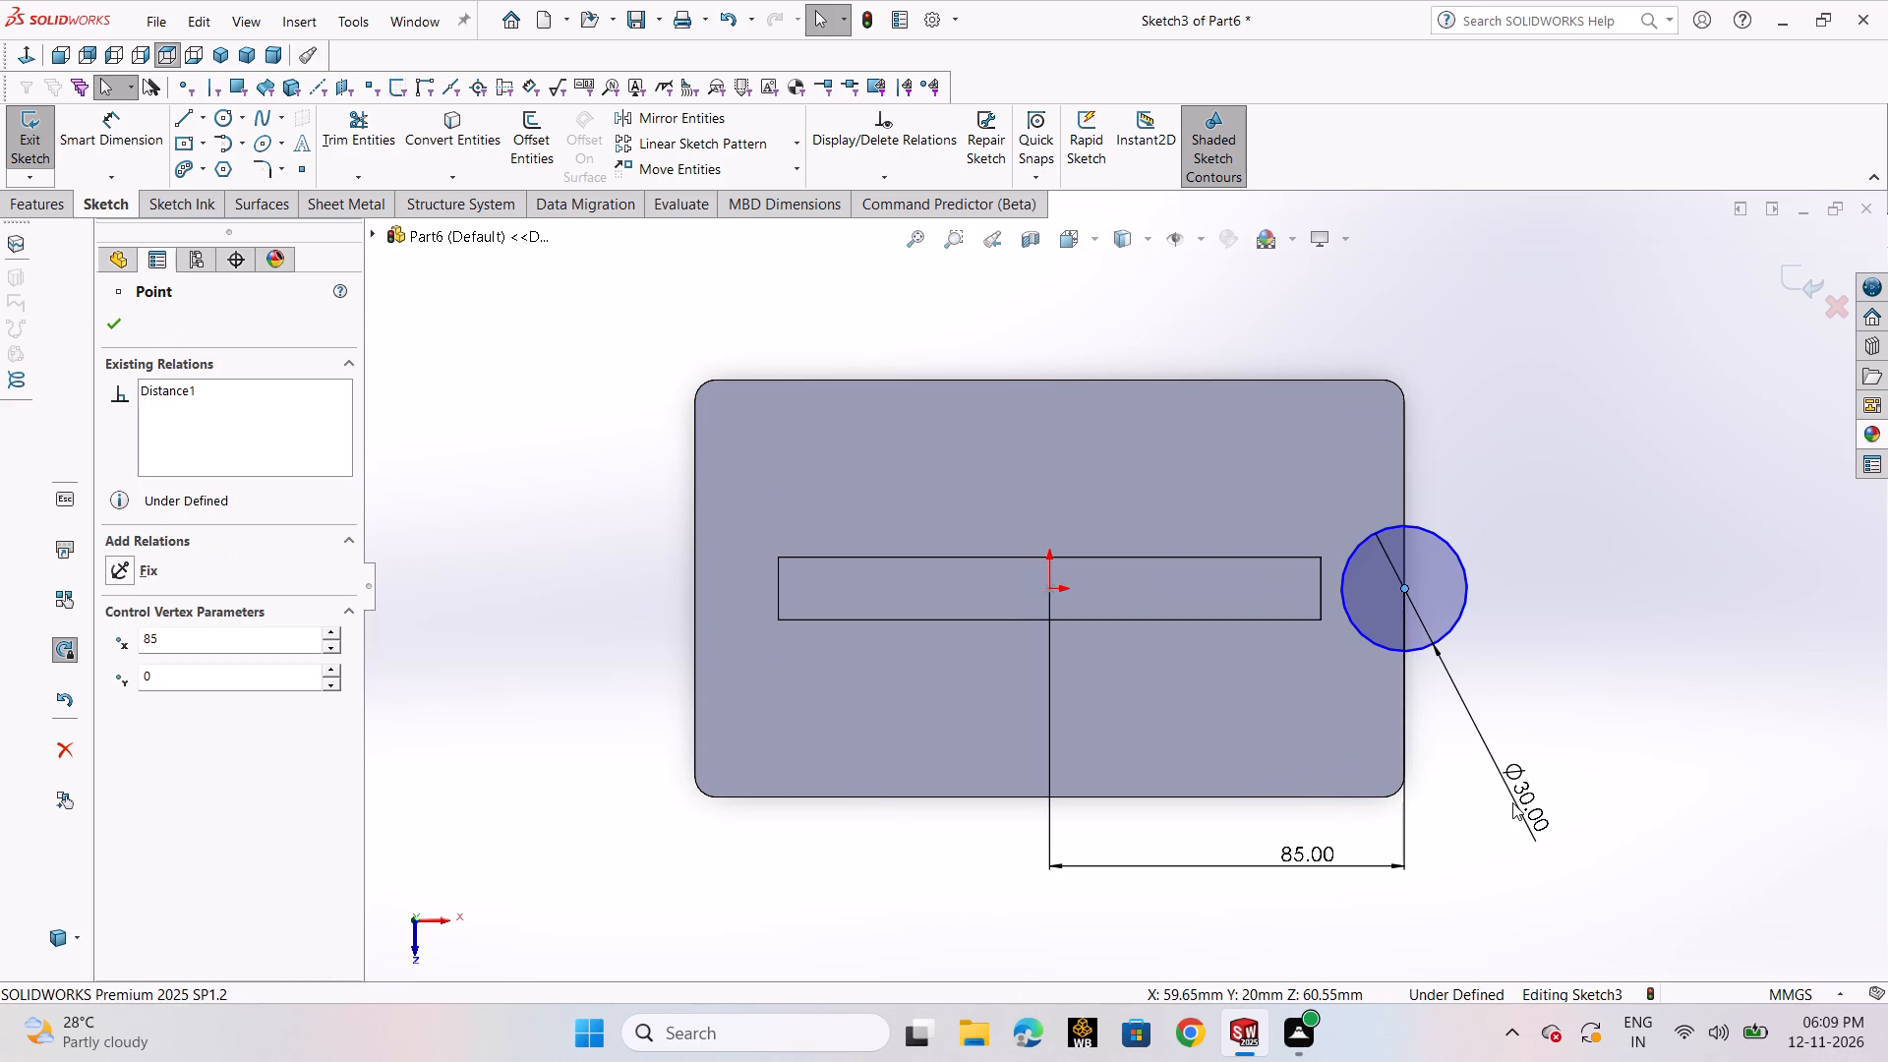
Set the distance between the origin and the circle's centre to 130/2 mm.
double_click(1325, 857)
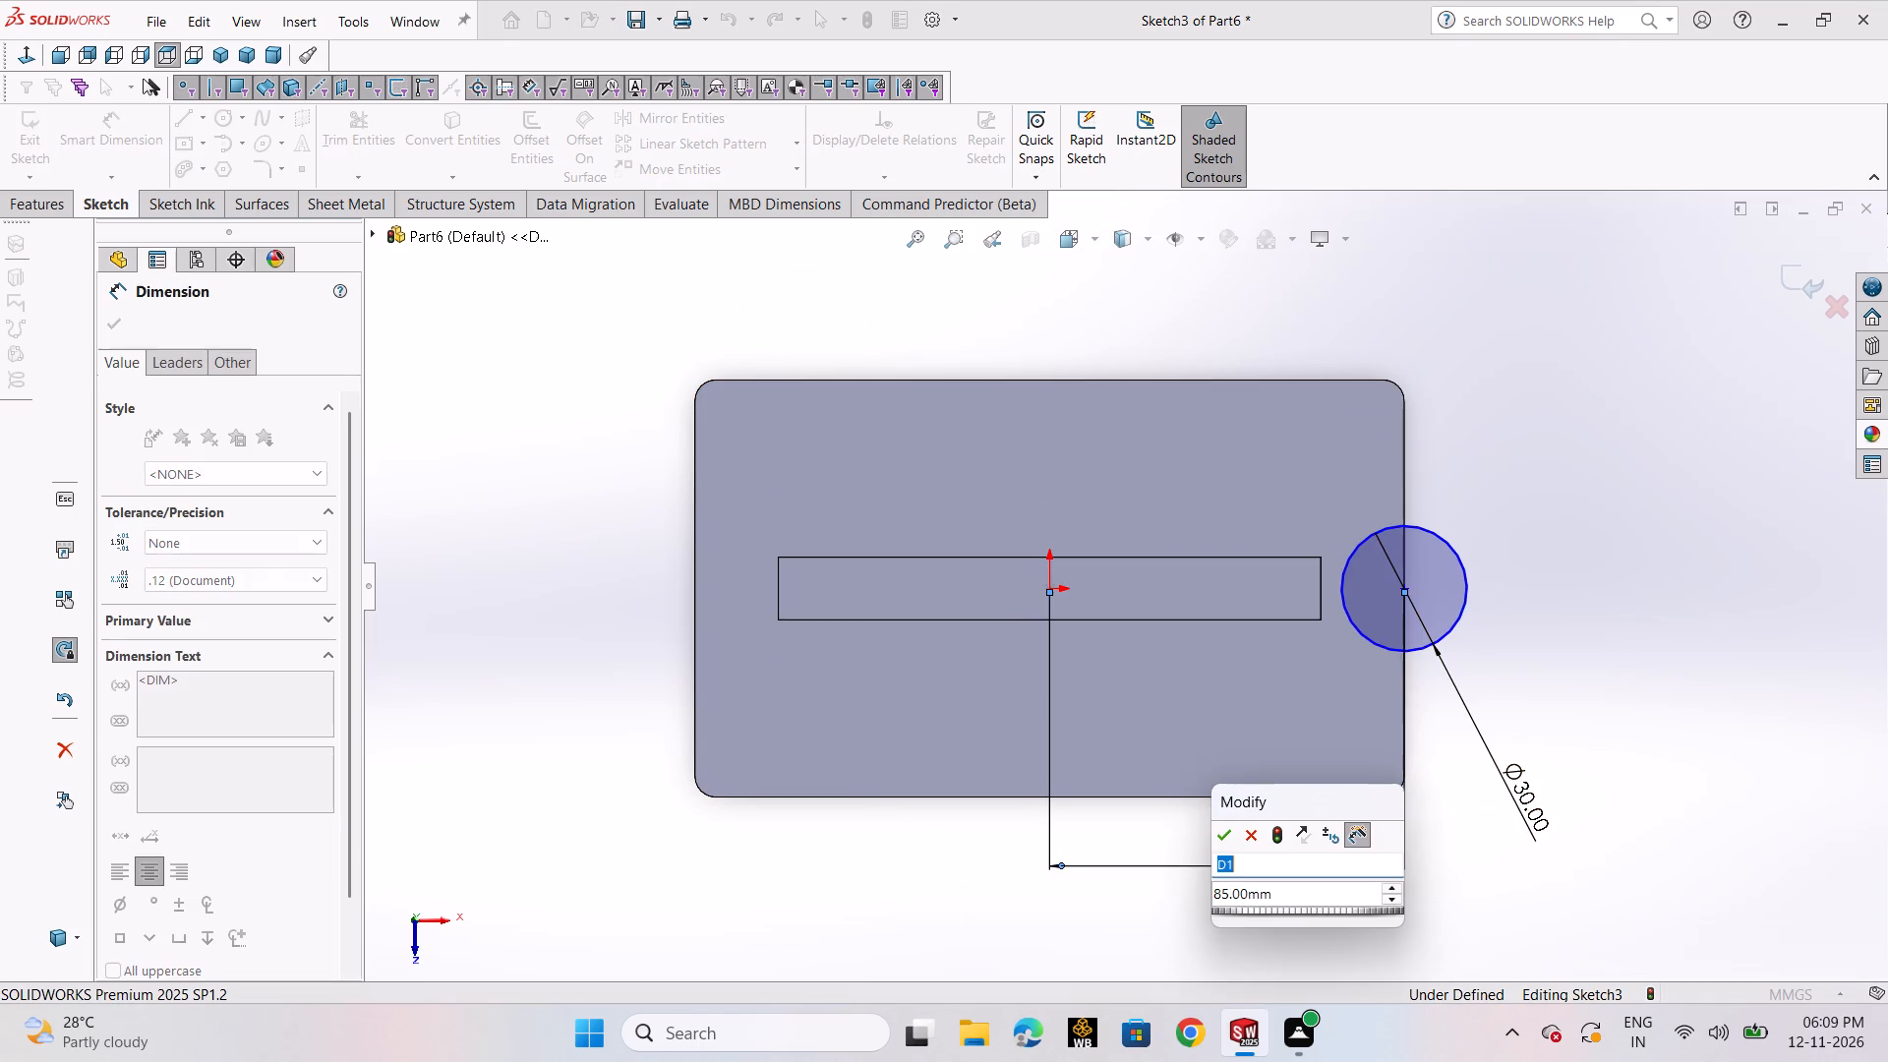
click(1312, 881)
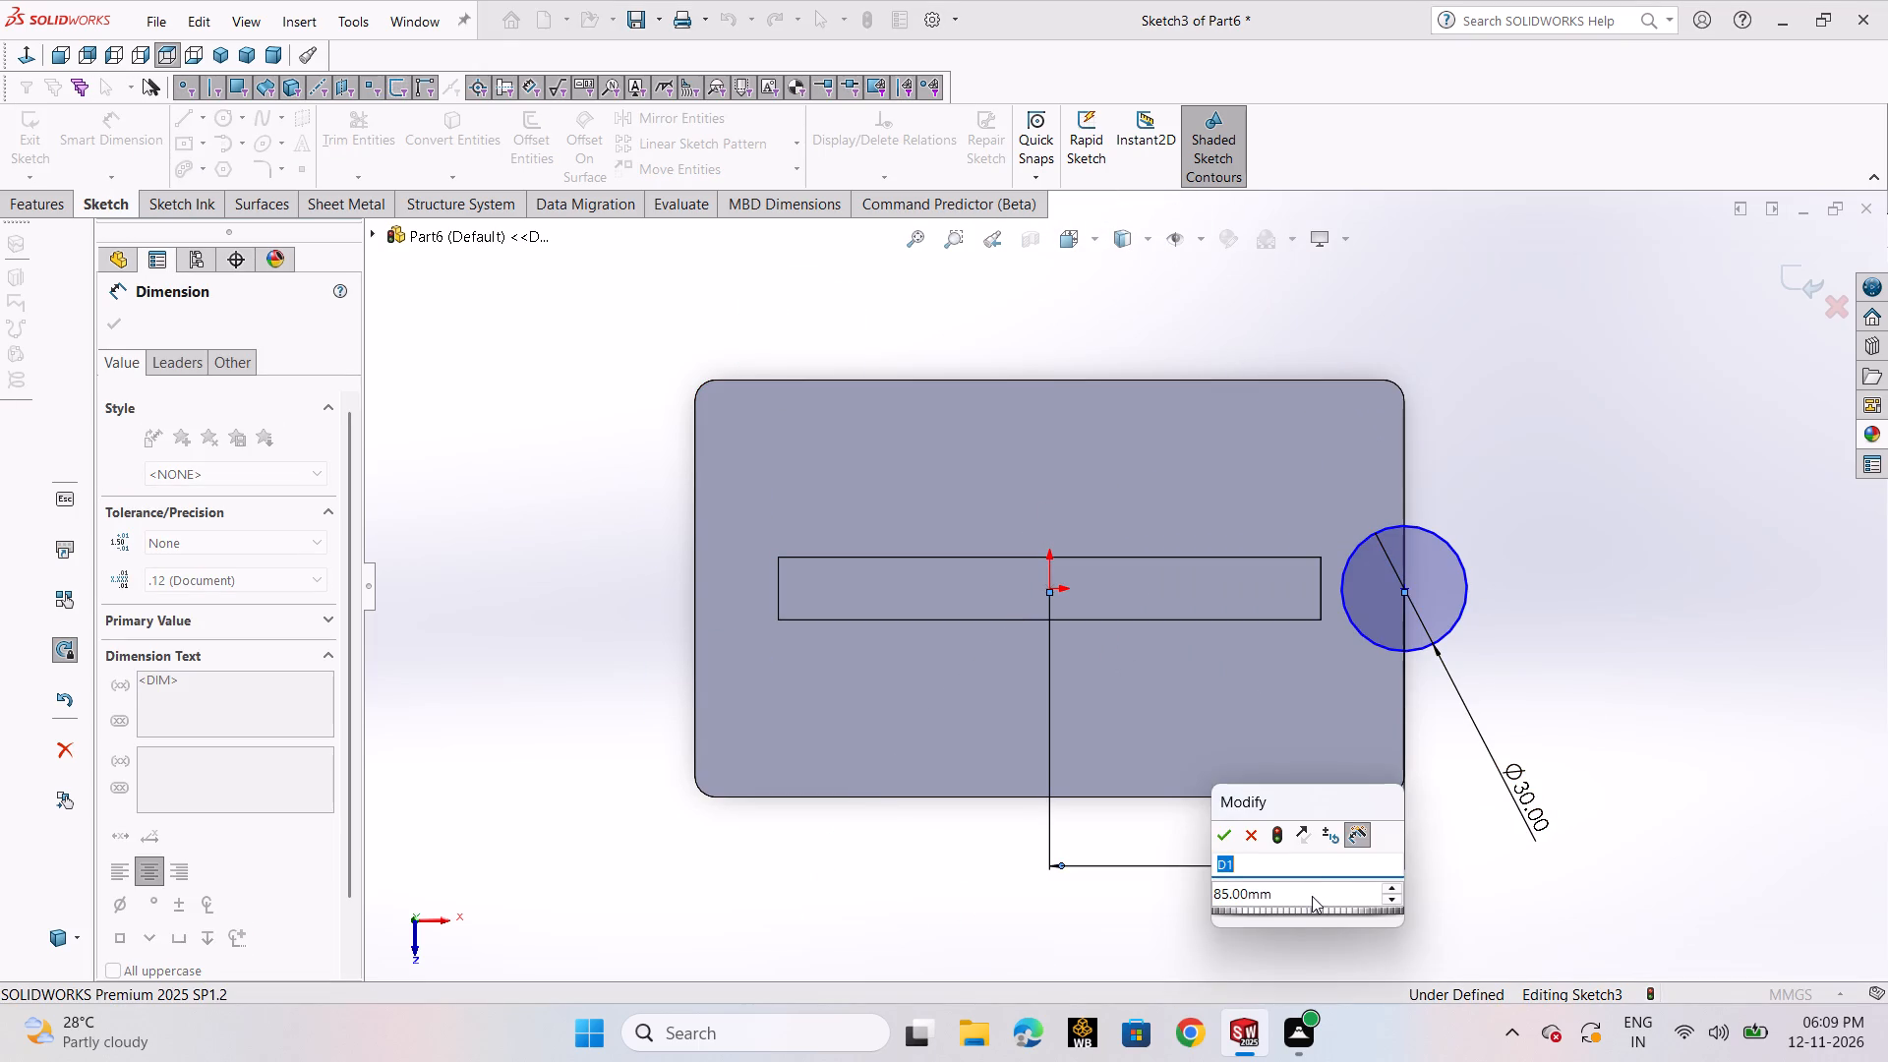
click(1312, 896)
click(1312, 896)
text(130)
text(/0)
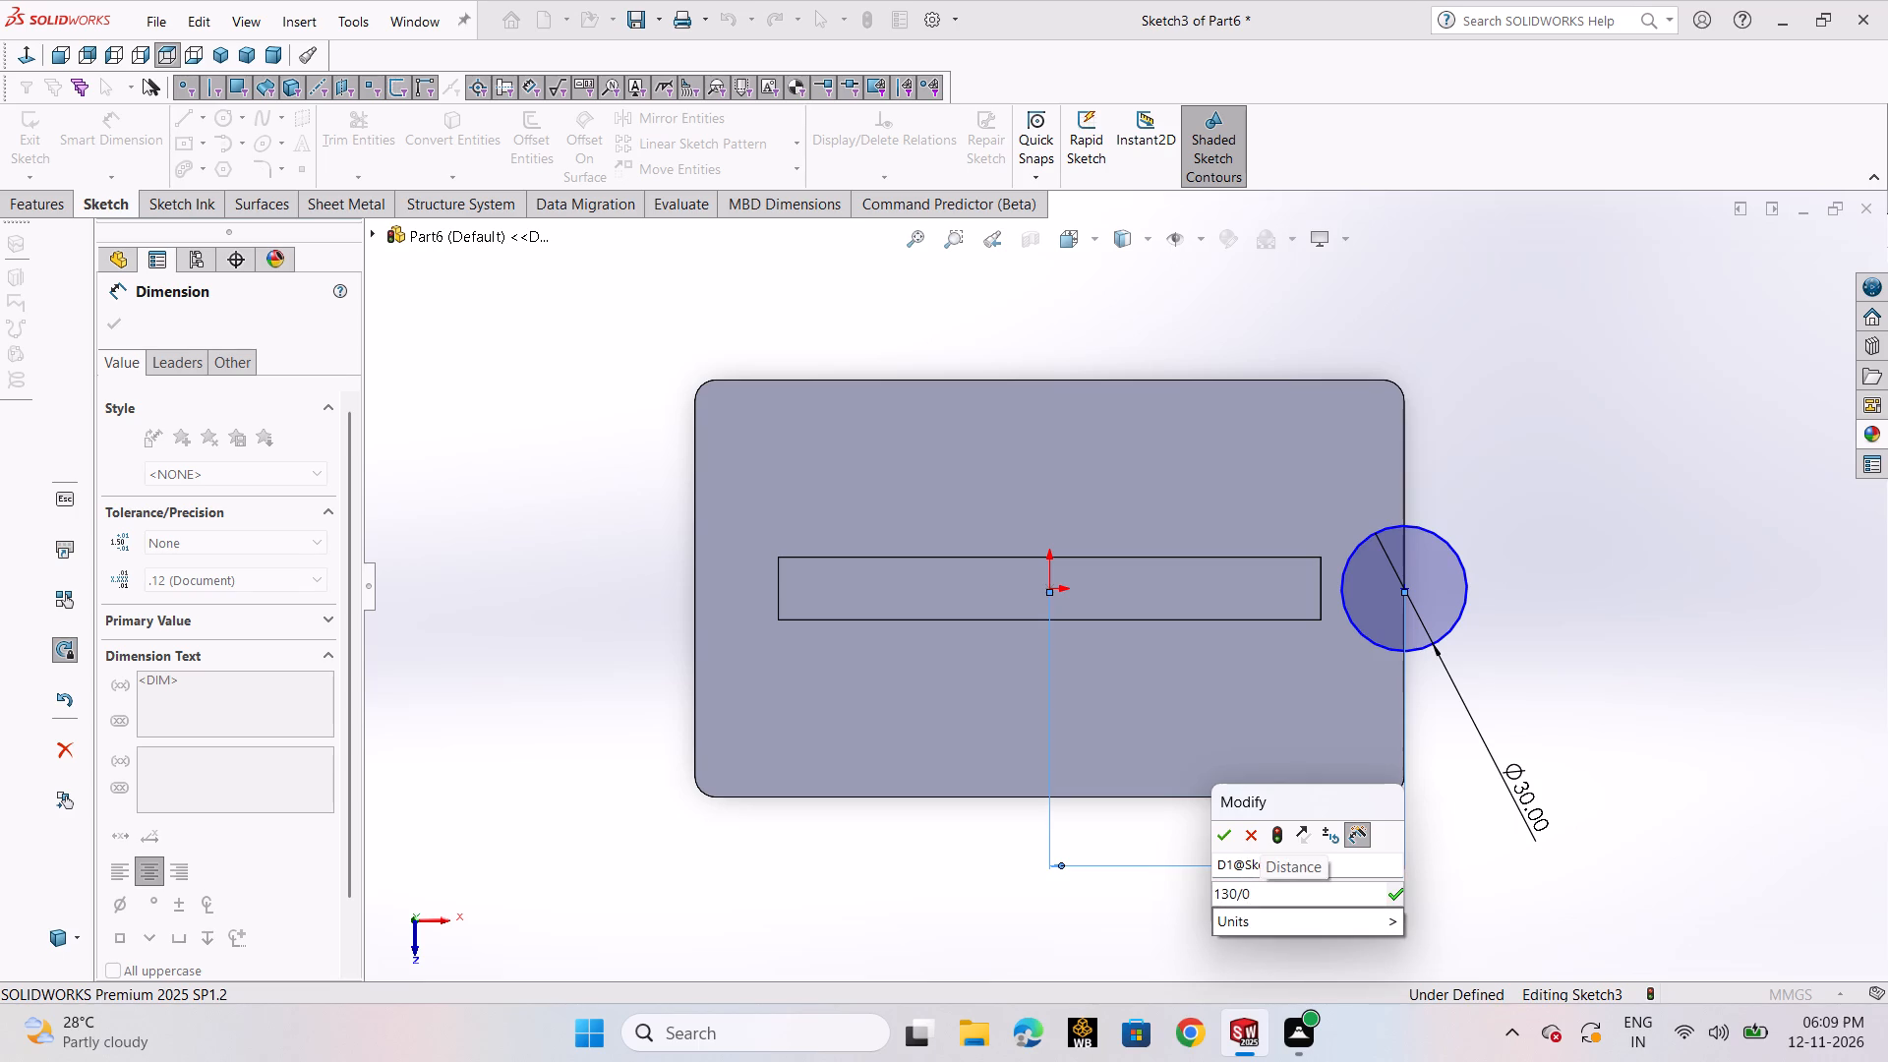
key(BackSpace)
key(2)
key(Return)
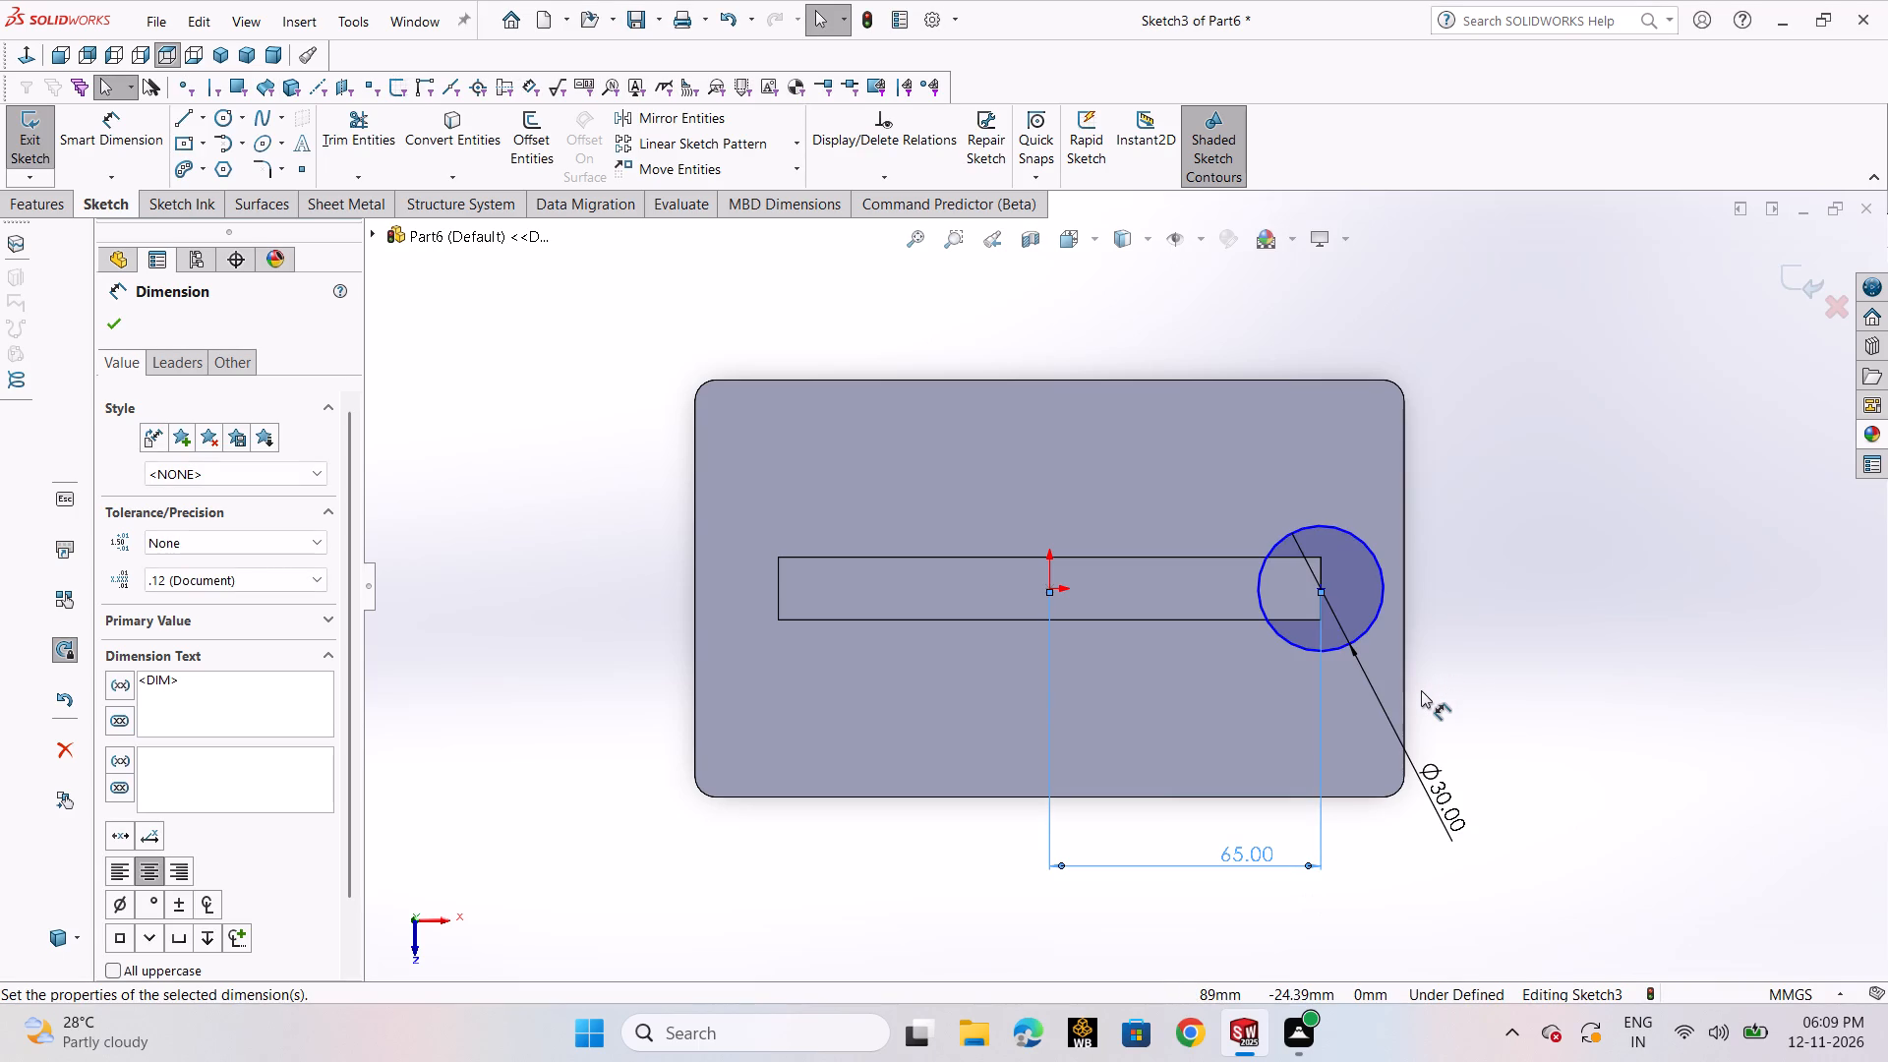
Delete the distance dimension between the origin and the circle's centre.
click(1263, 856)
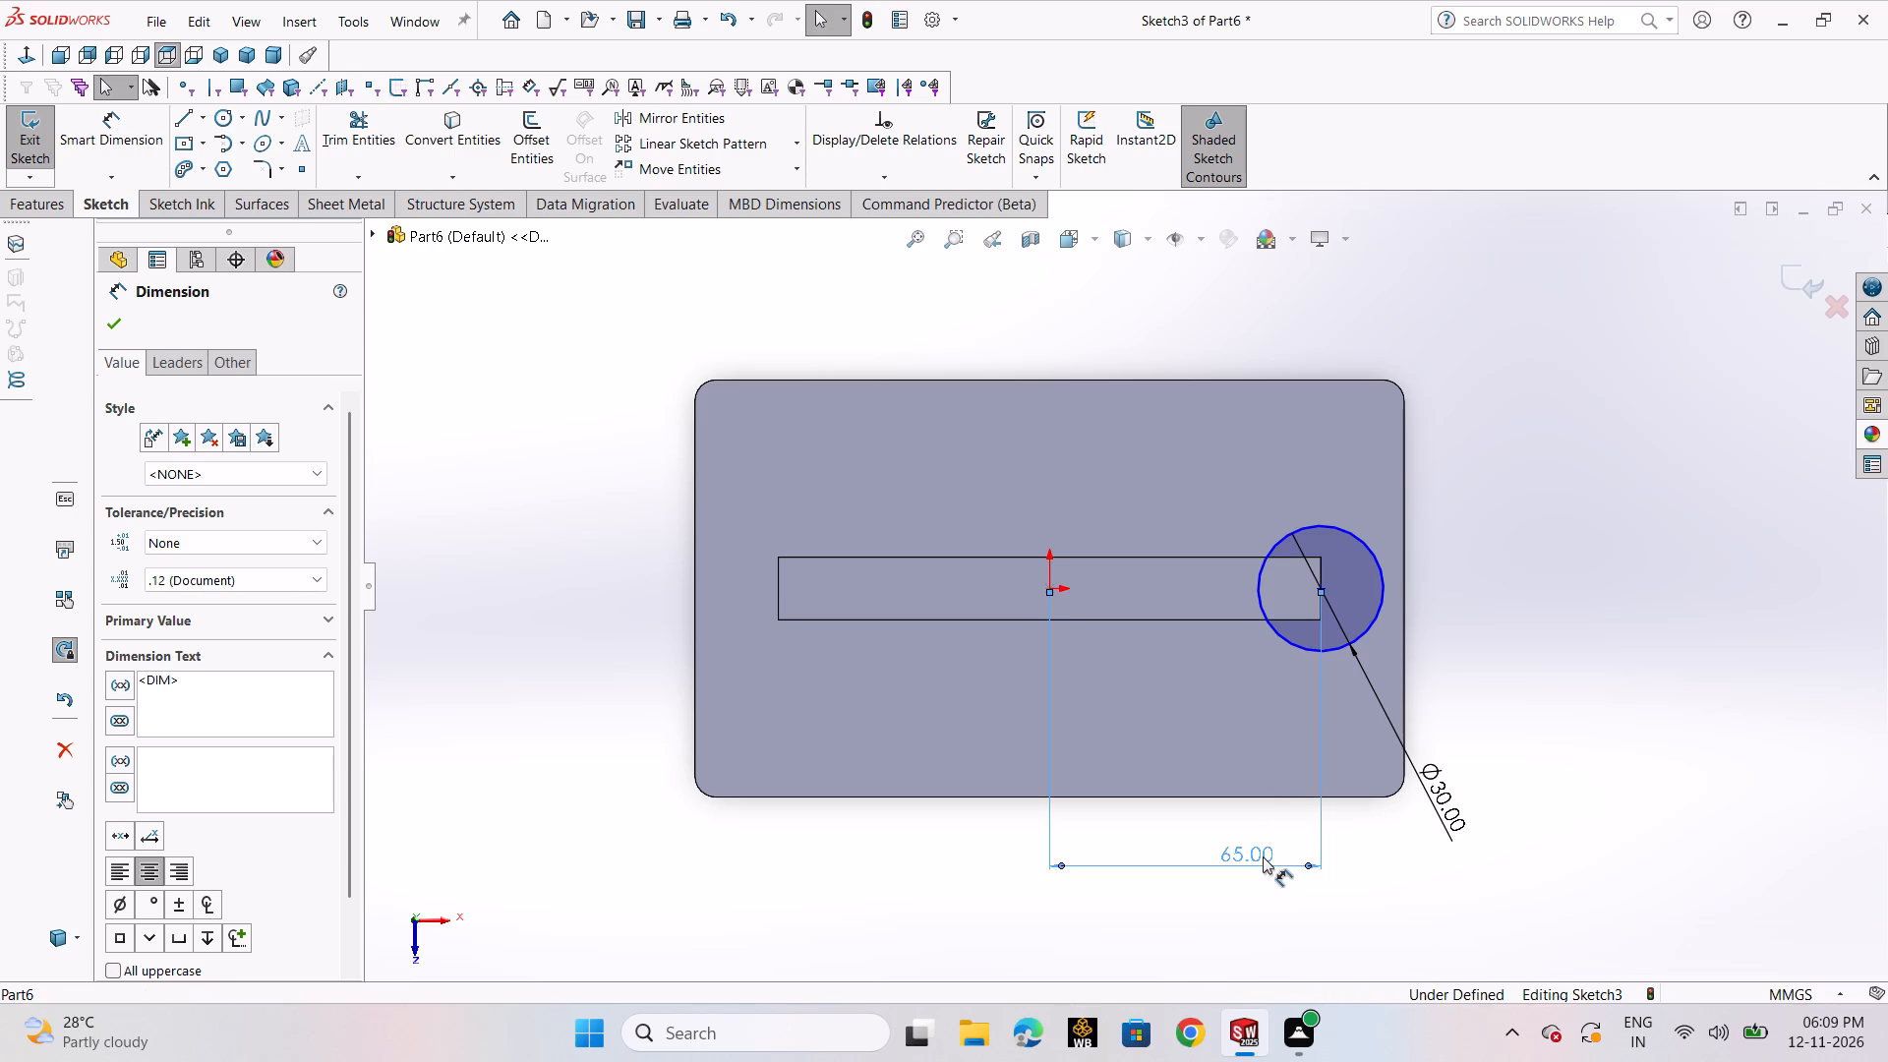
key(Delete)
click(1354, 876)
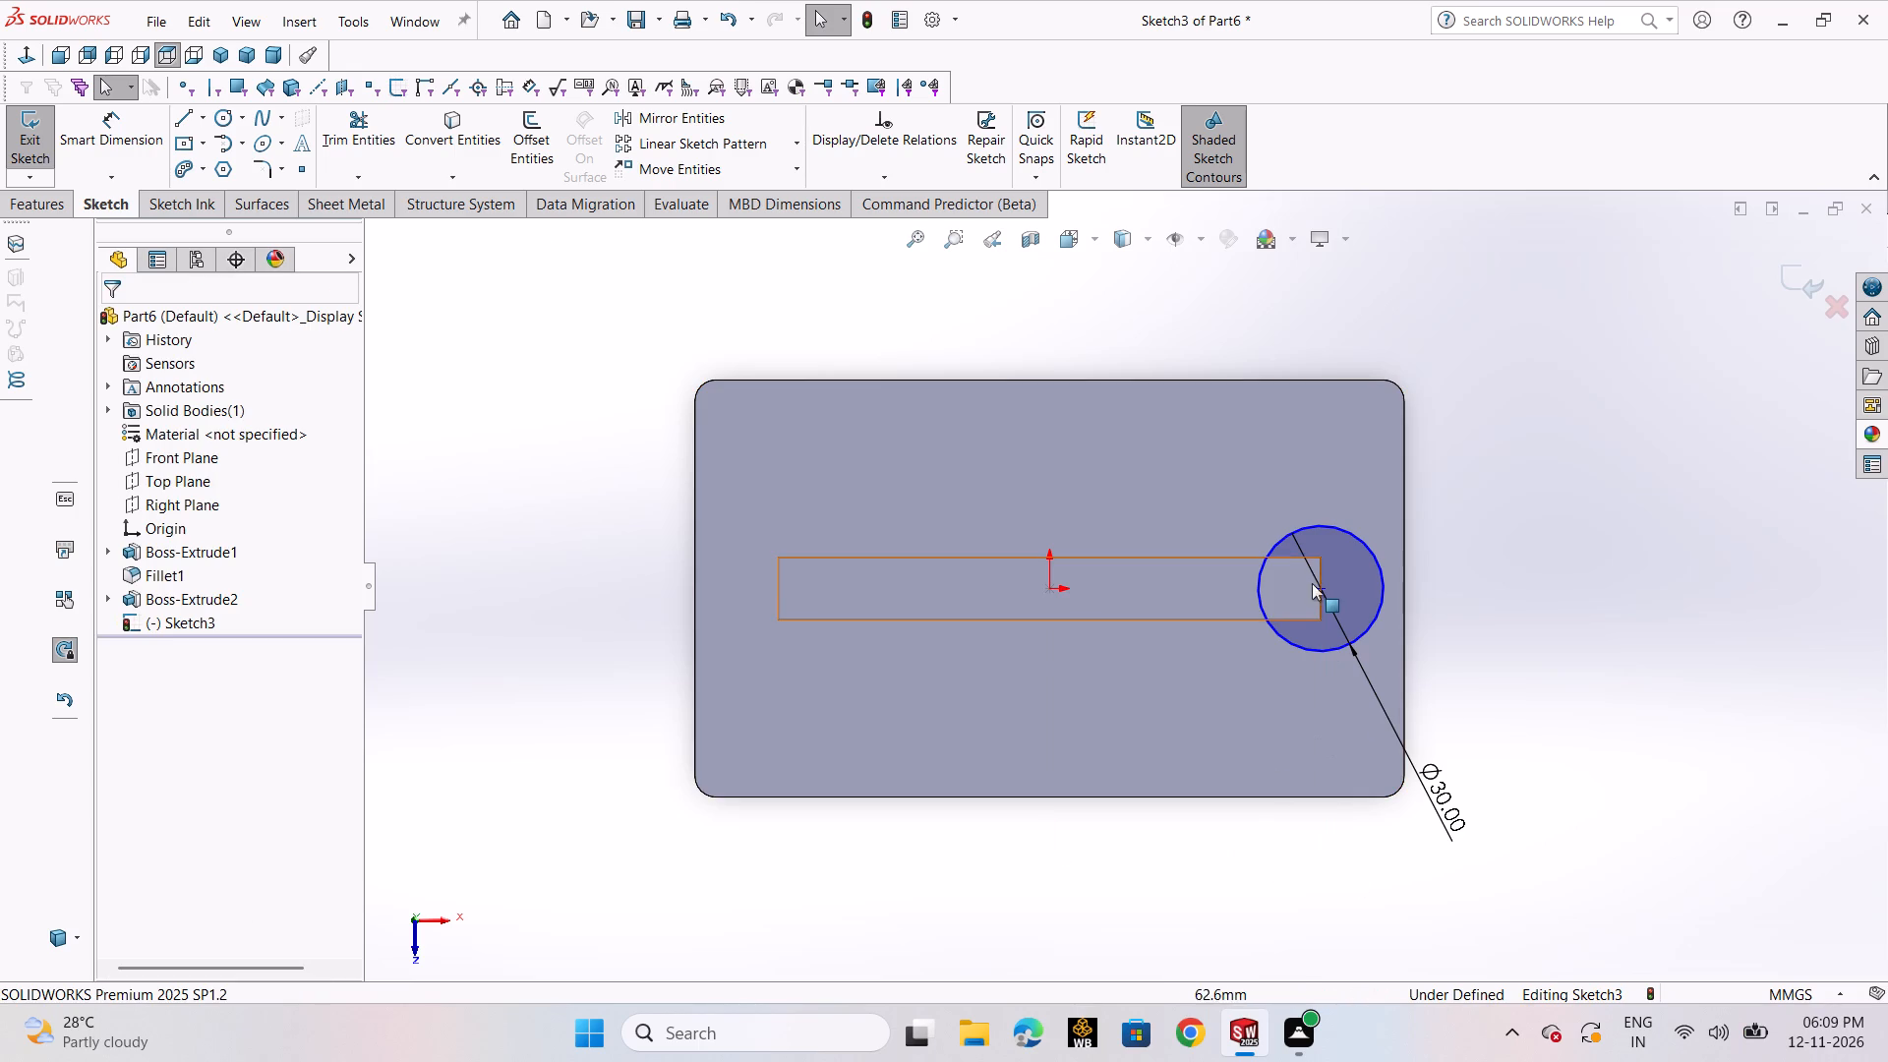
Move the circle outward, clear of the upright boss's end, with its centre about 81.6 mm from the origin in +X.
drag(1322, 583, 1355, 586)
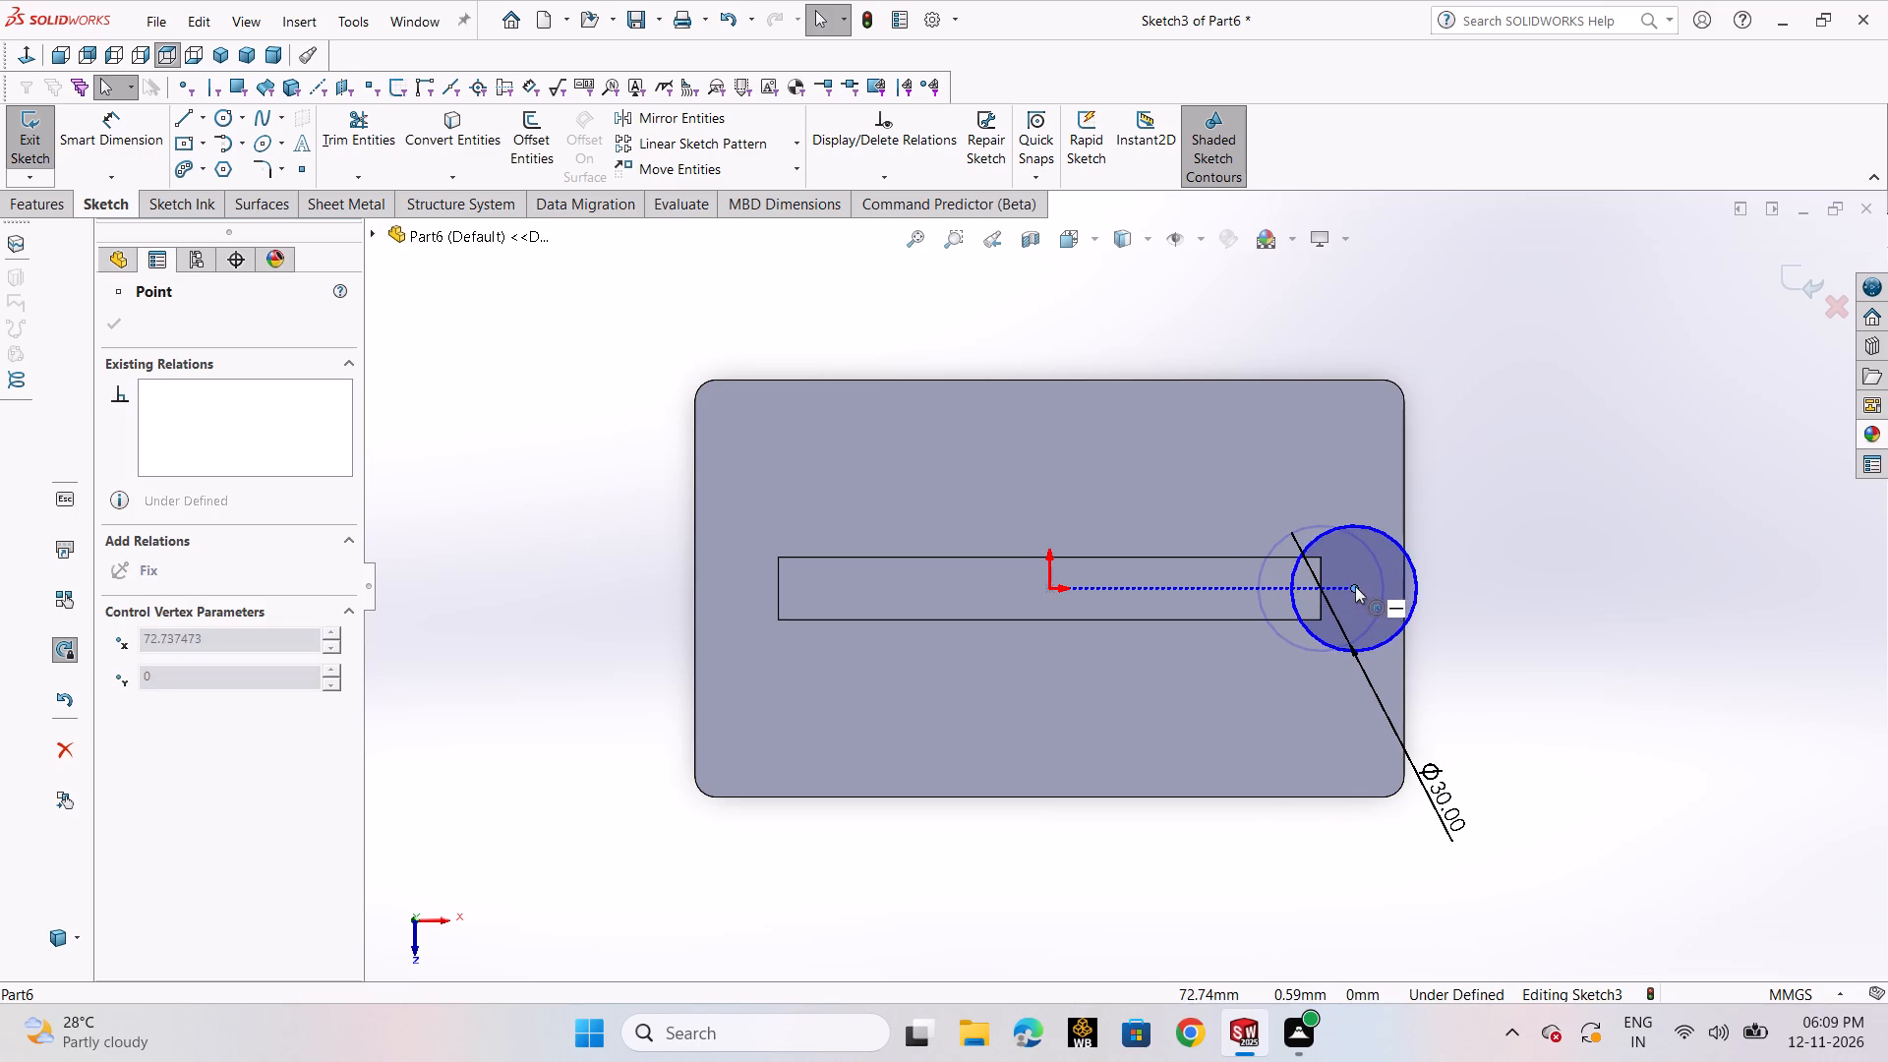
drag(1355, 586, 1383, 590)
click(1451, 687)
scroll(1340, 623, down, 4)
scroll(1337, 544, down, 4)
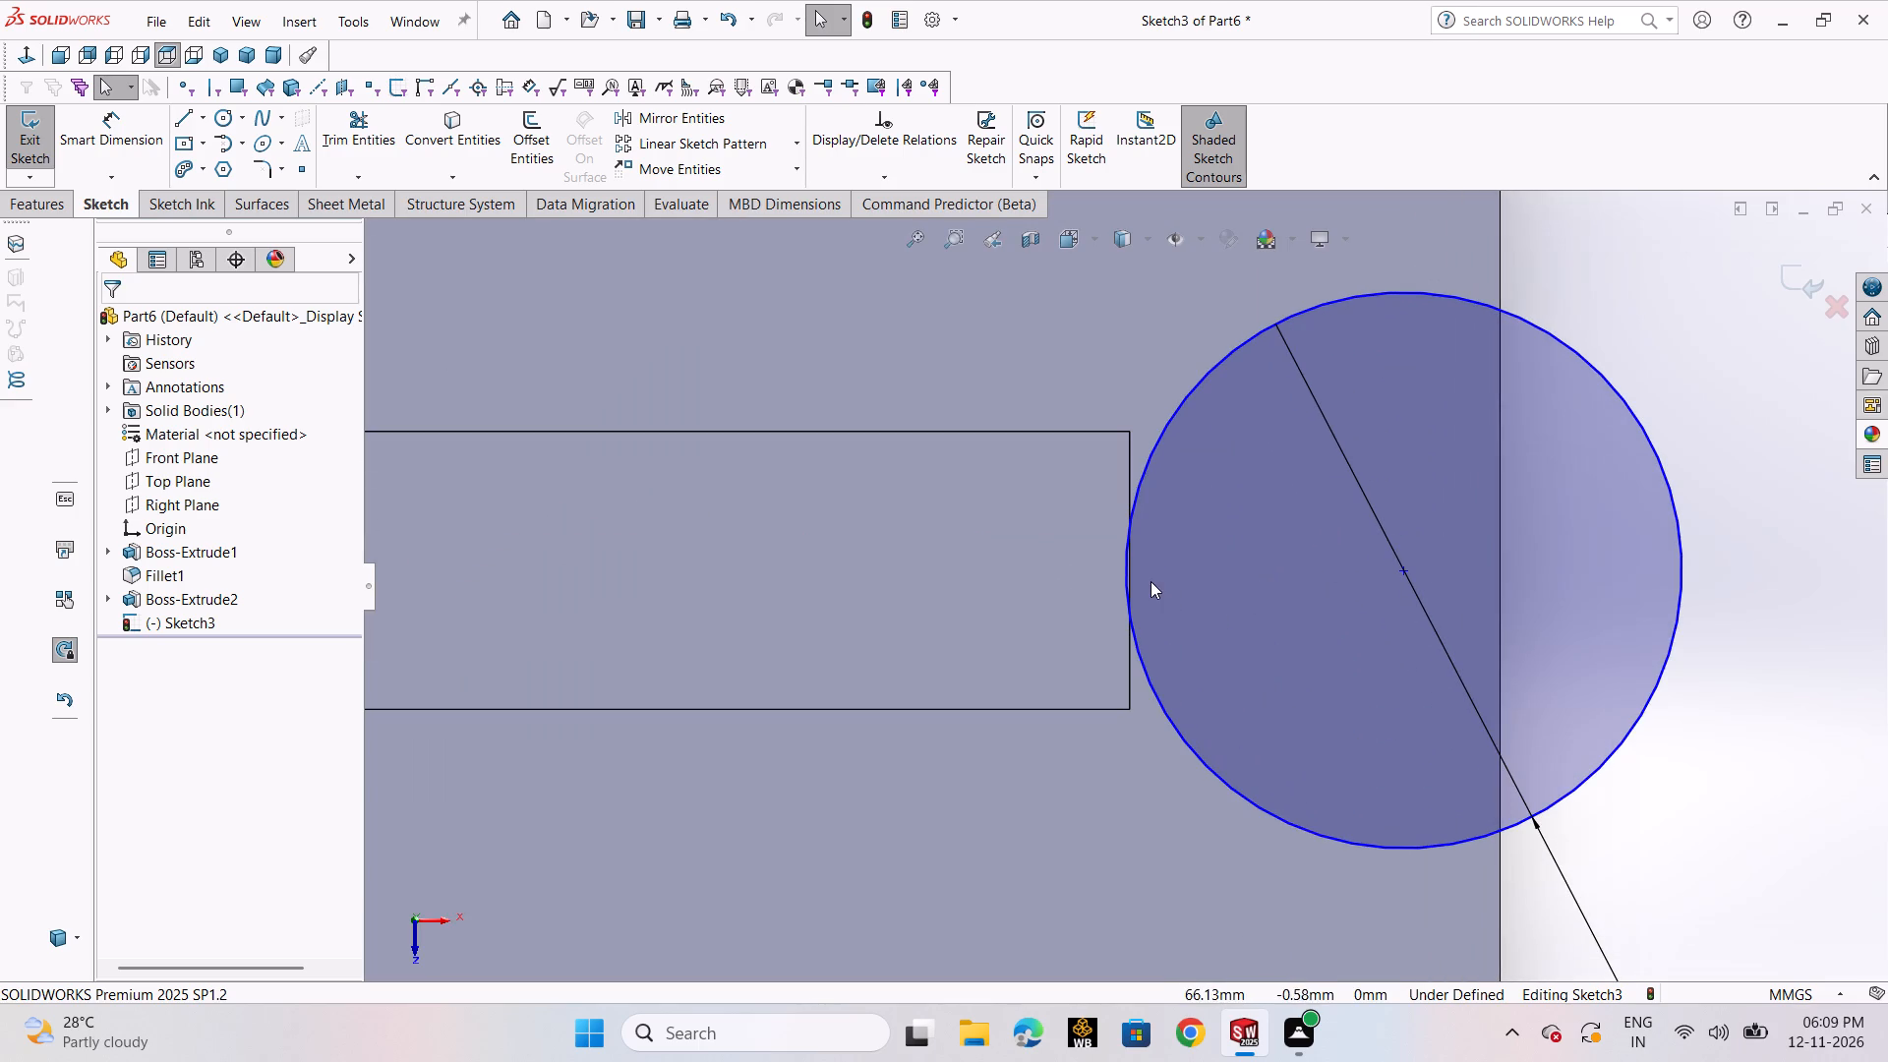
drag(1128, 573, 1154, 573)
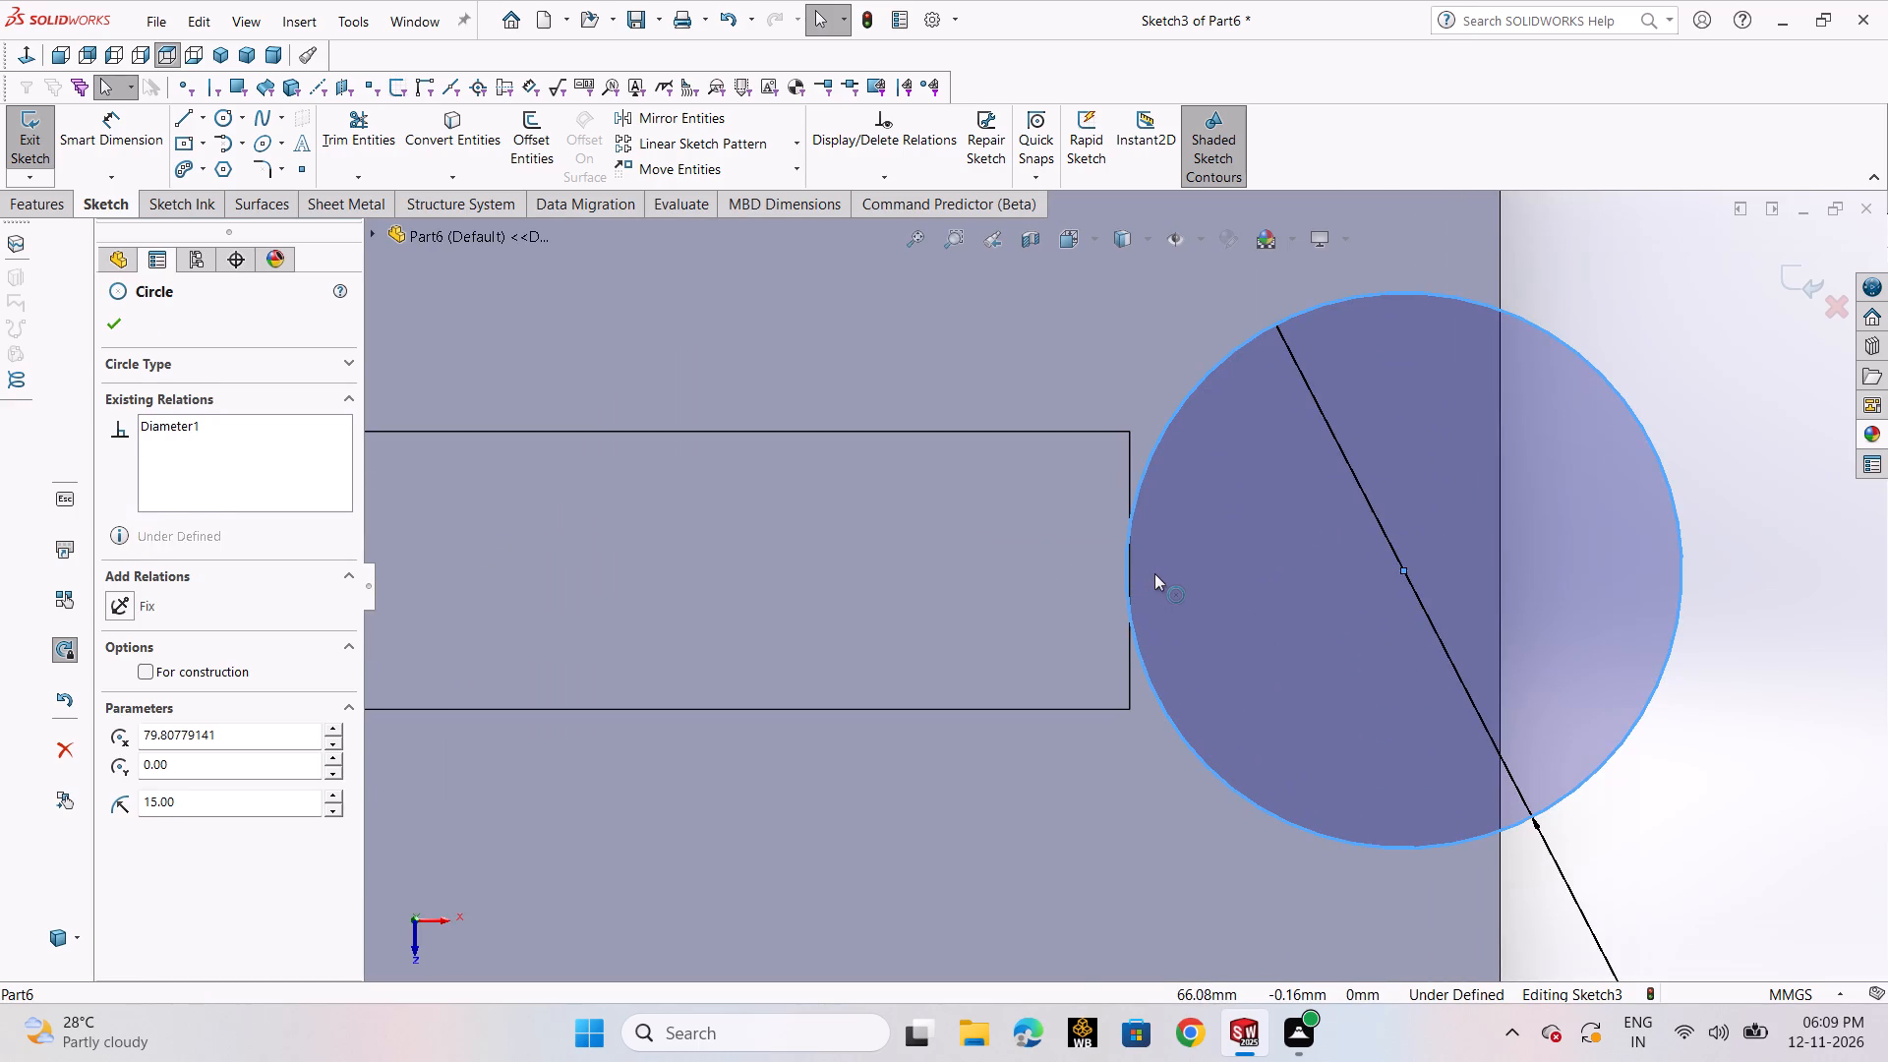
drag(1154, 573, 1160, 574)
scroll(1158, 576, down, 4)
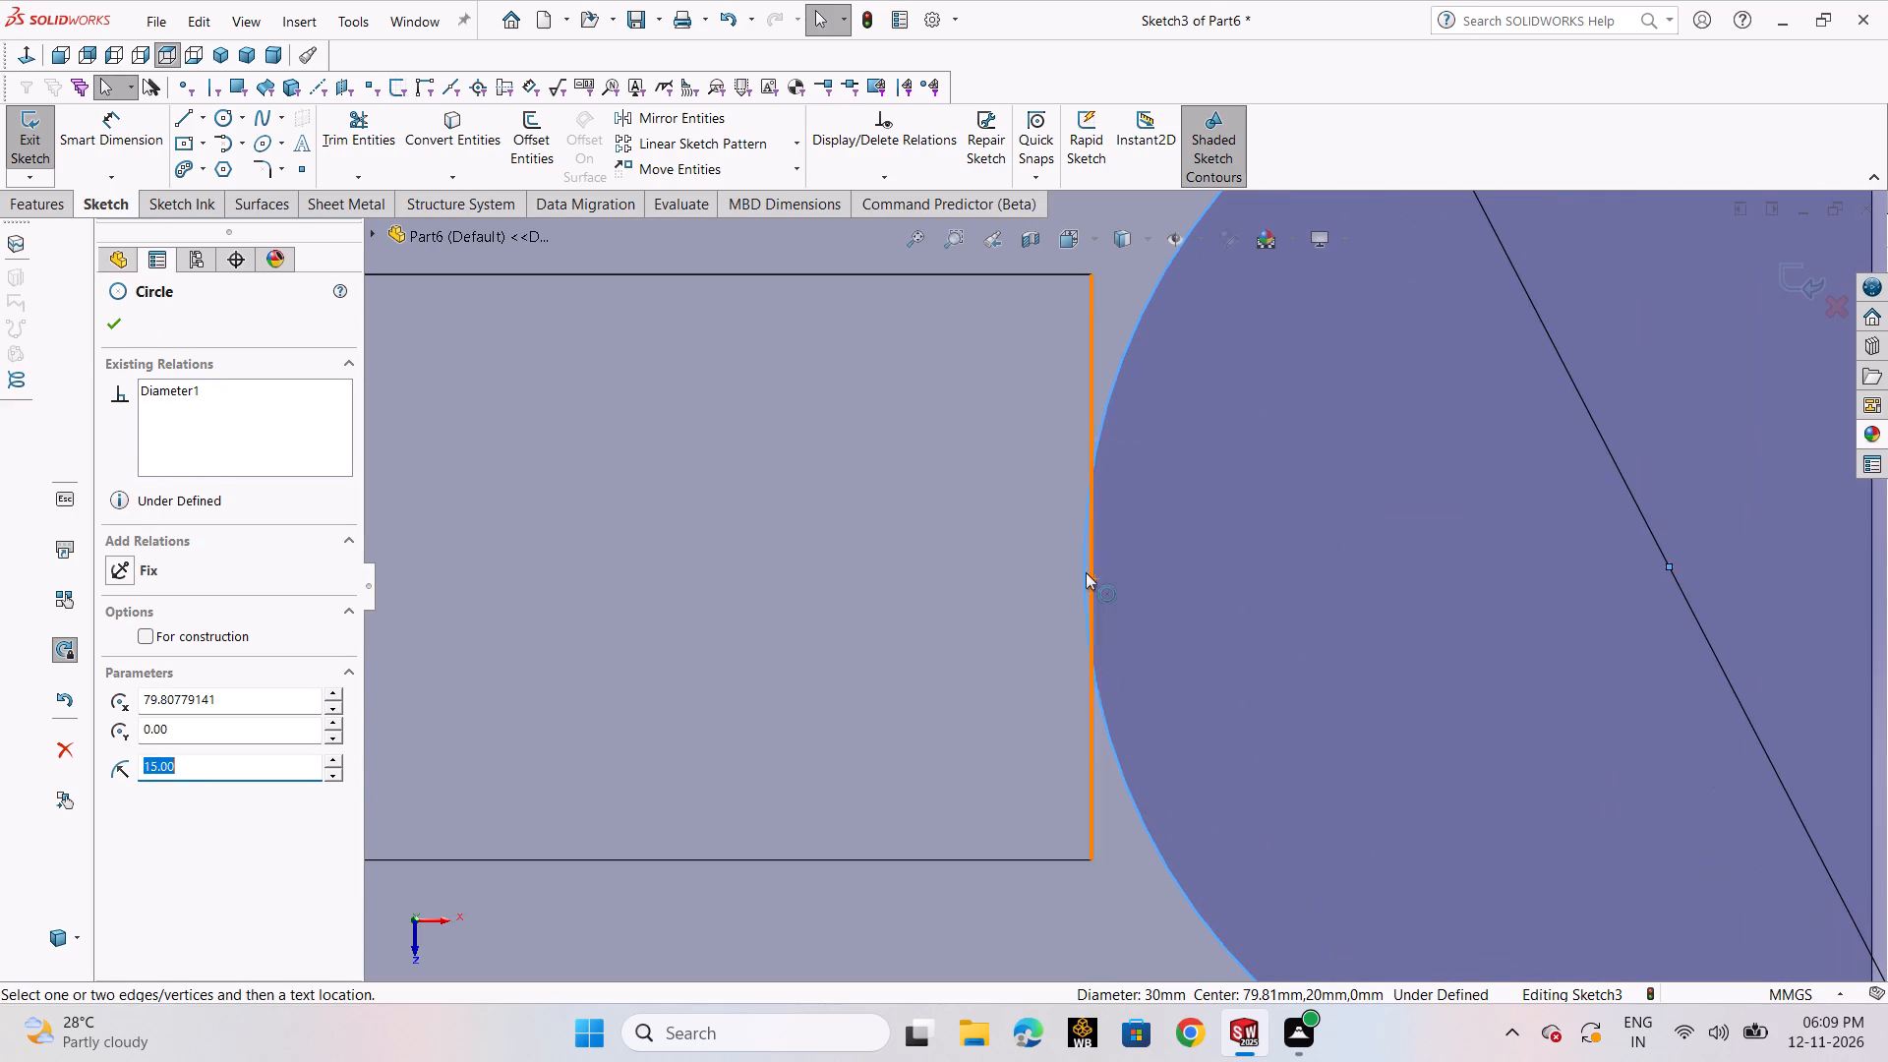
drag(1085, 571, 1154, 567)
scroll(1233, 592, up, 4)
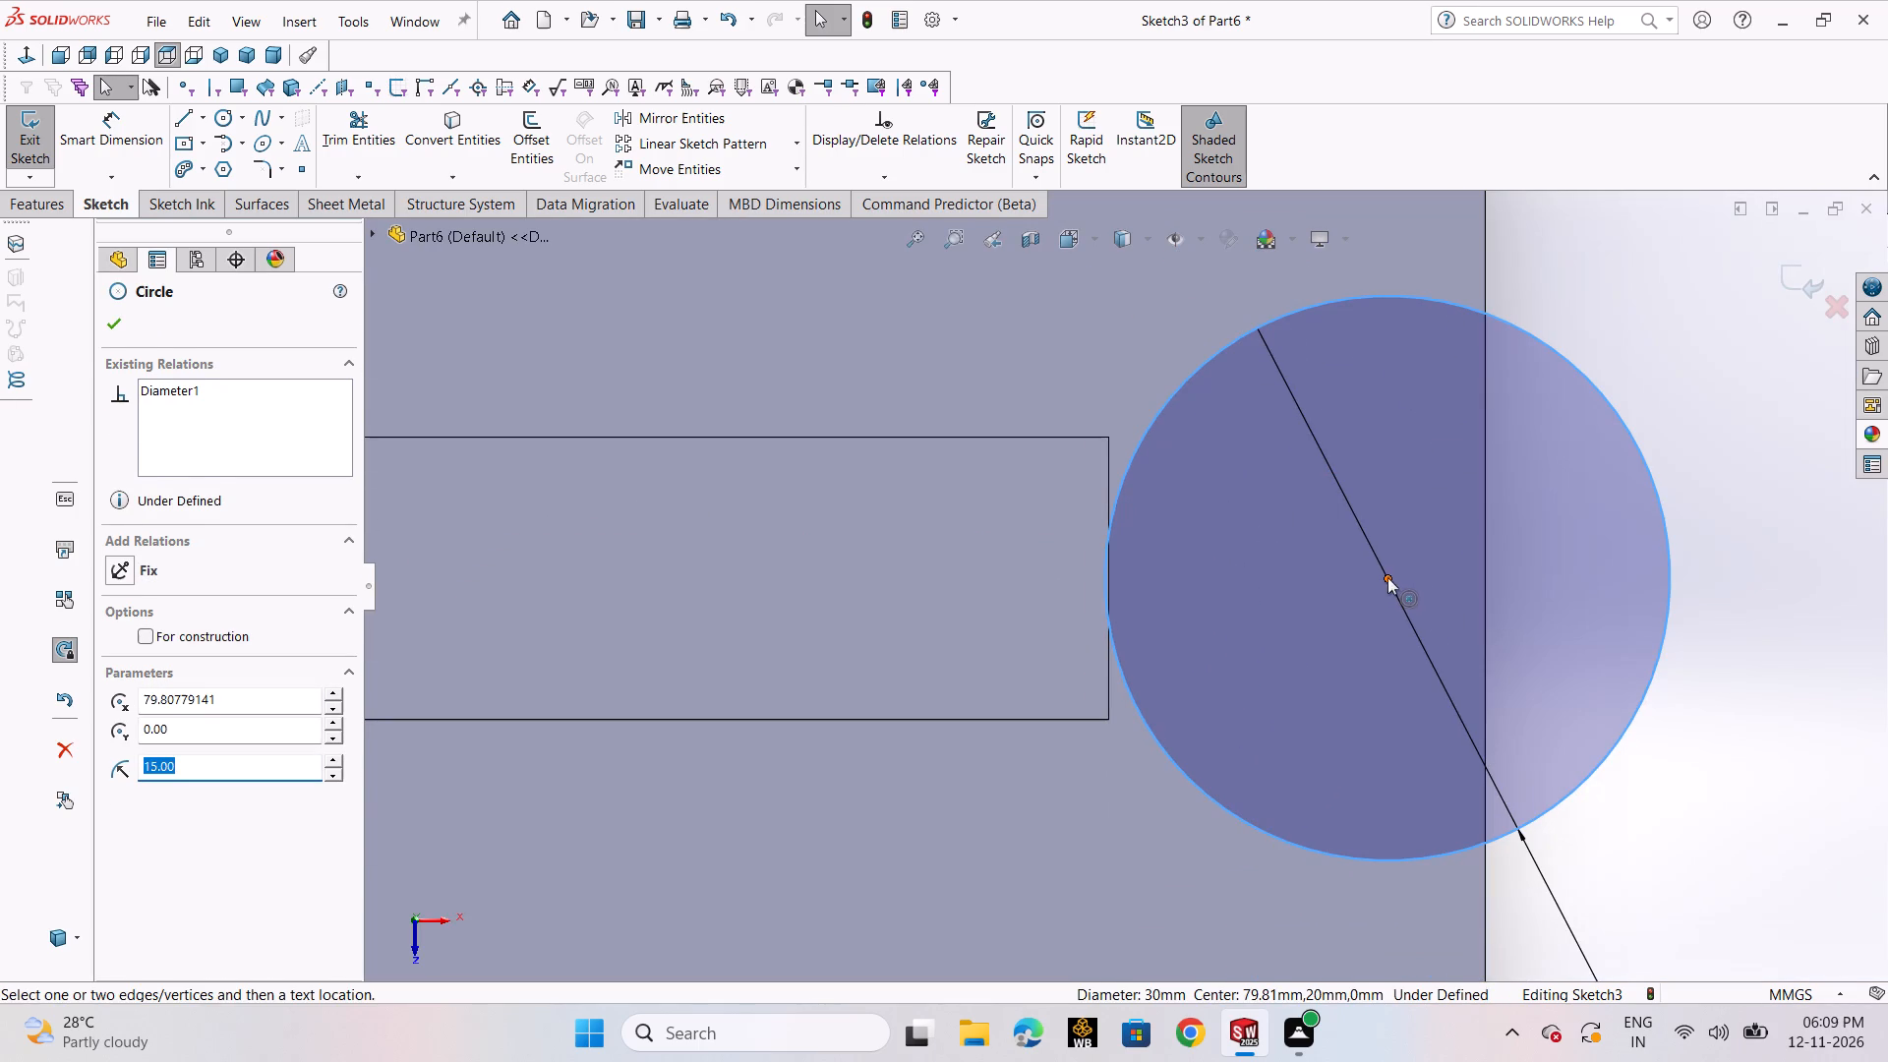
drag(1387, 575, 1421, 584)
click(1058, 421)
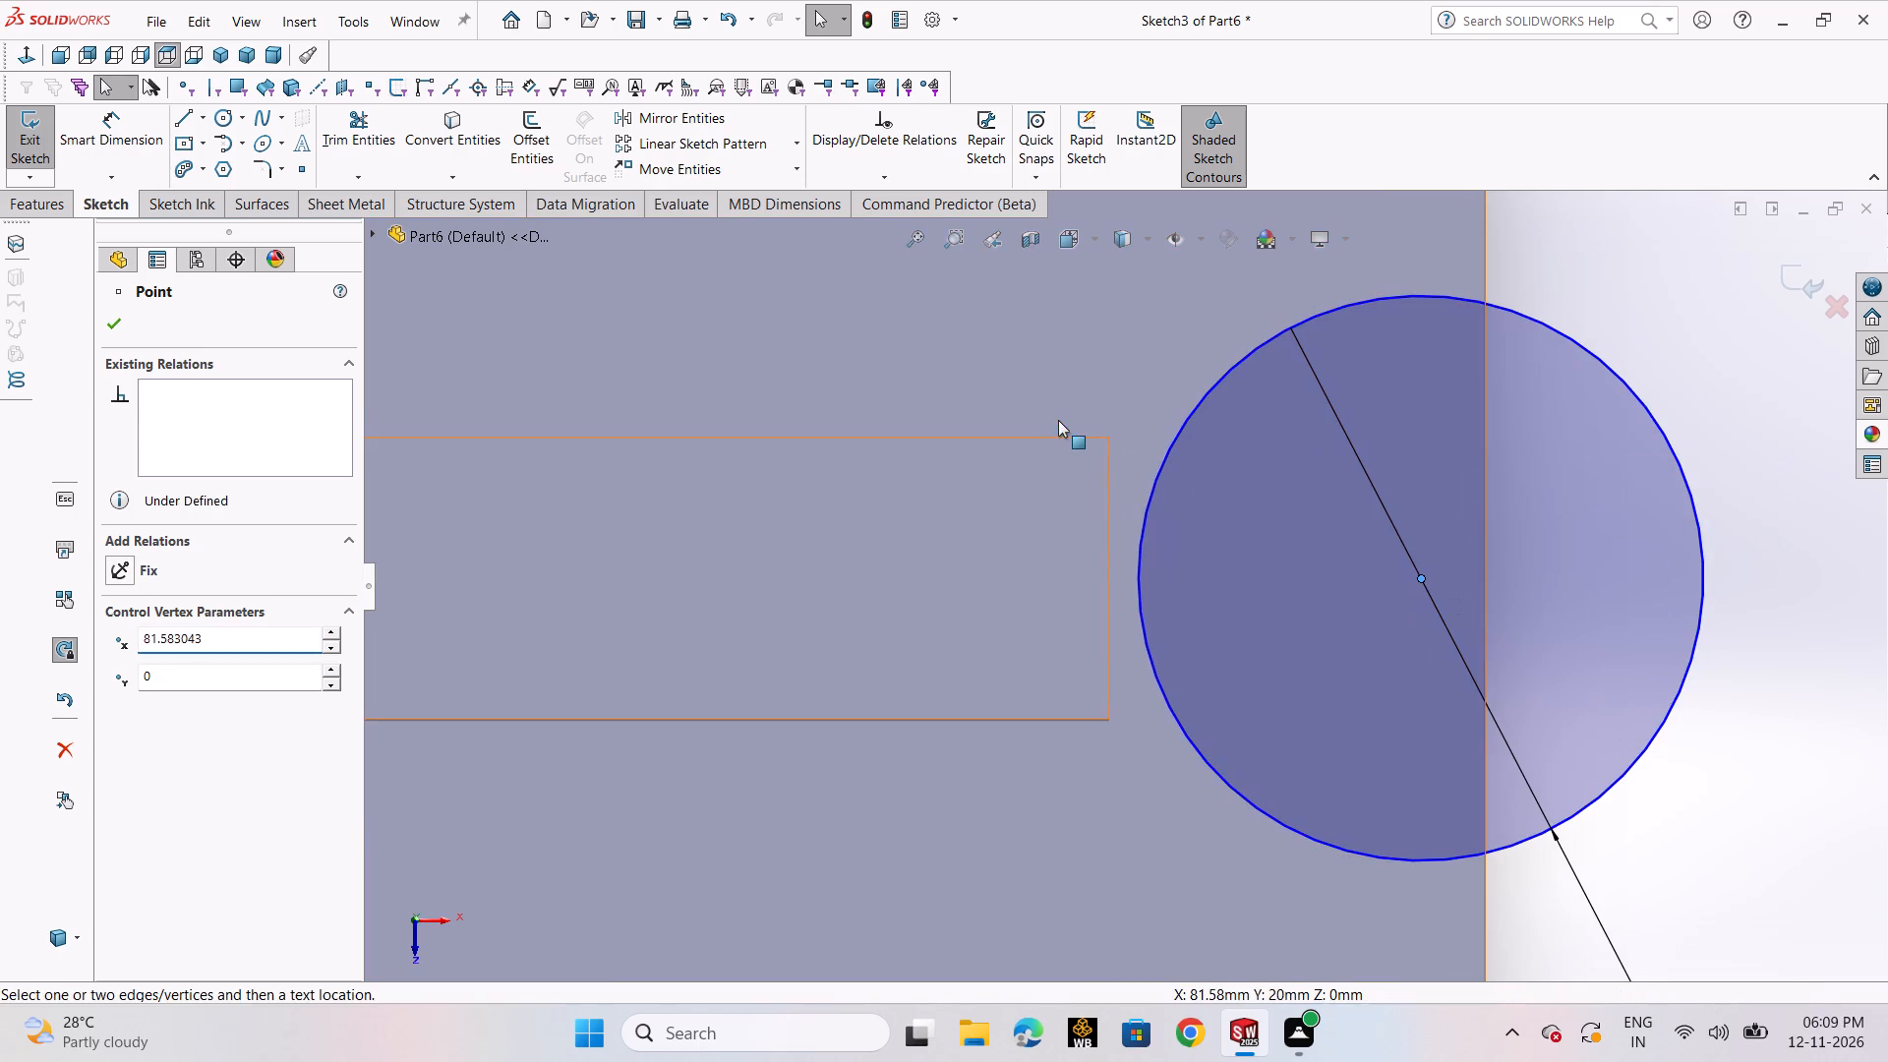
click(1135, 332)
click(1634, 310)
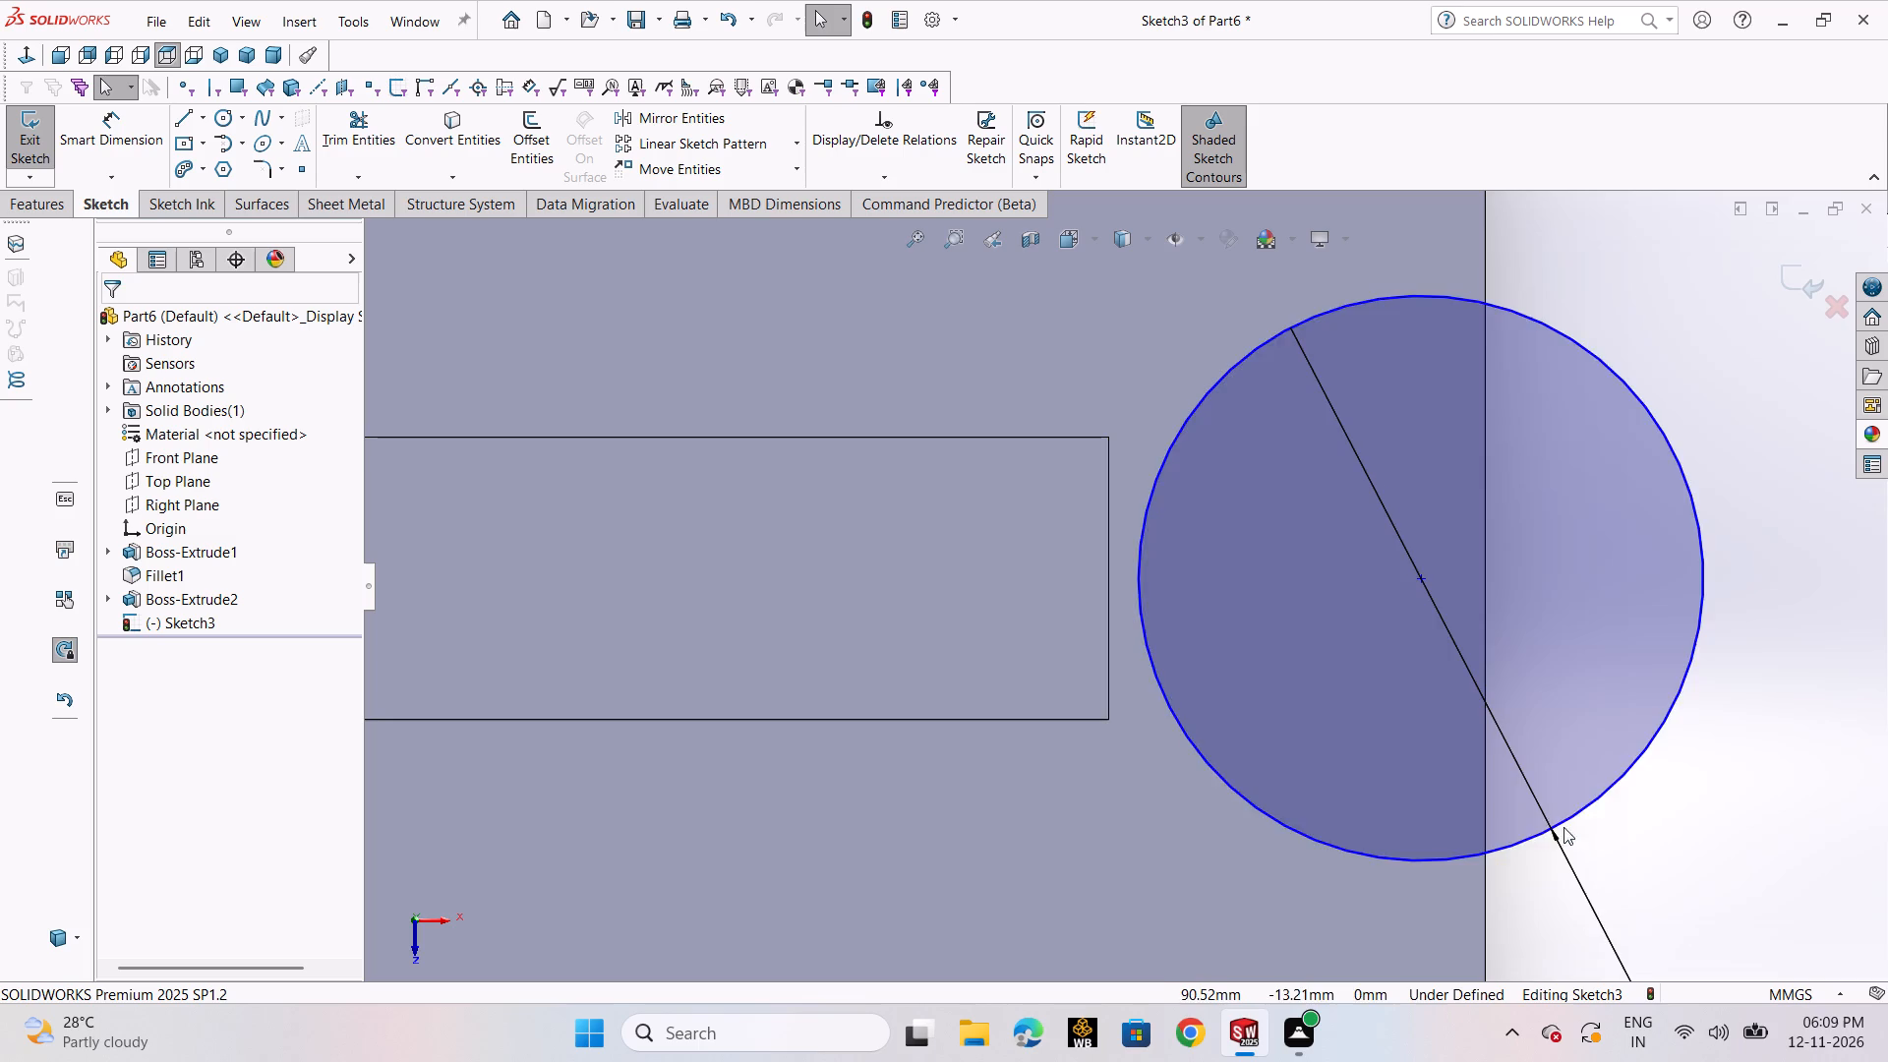
Snap the circle's centre onto the midpoint of the base's +X short edge.
scroll(1533, 725, up, 2)
scroll(1533, 725, down, 1)
scroll(1533, 725, up, 7)
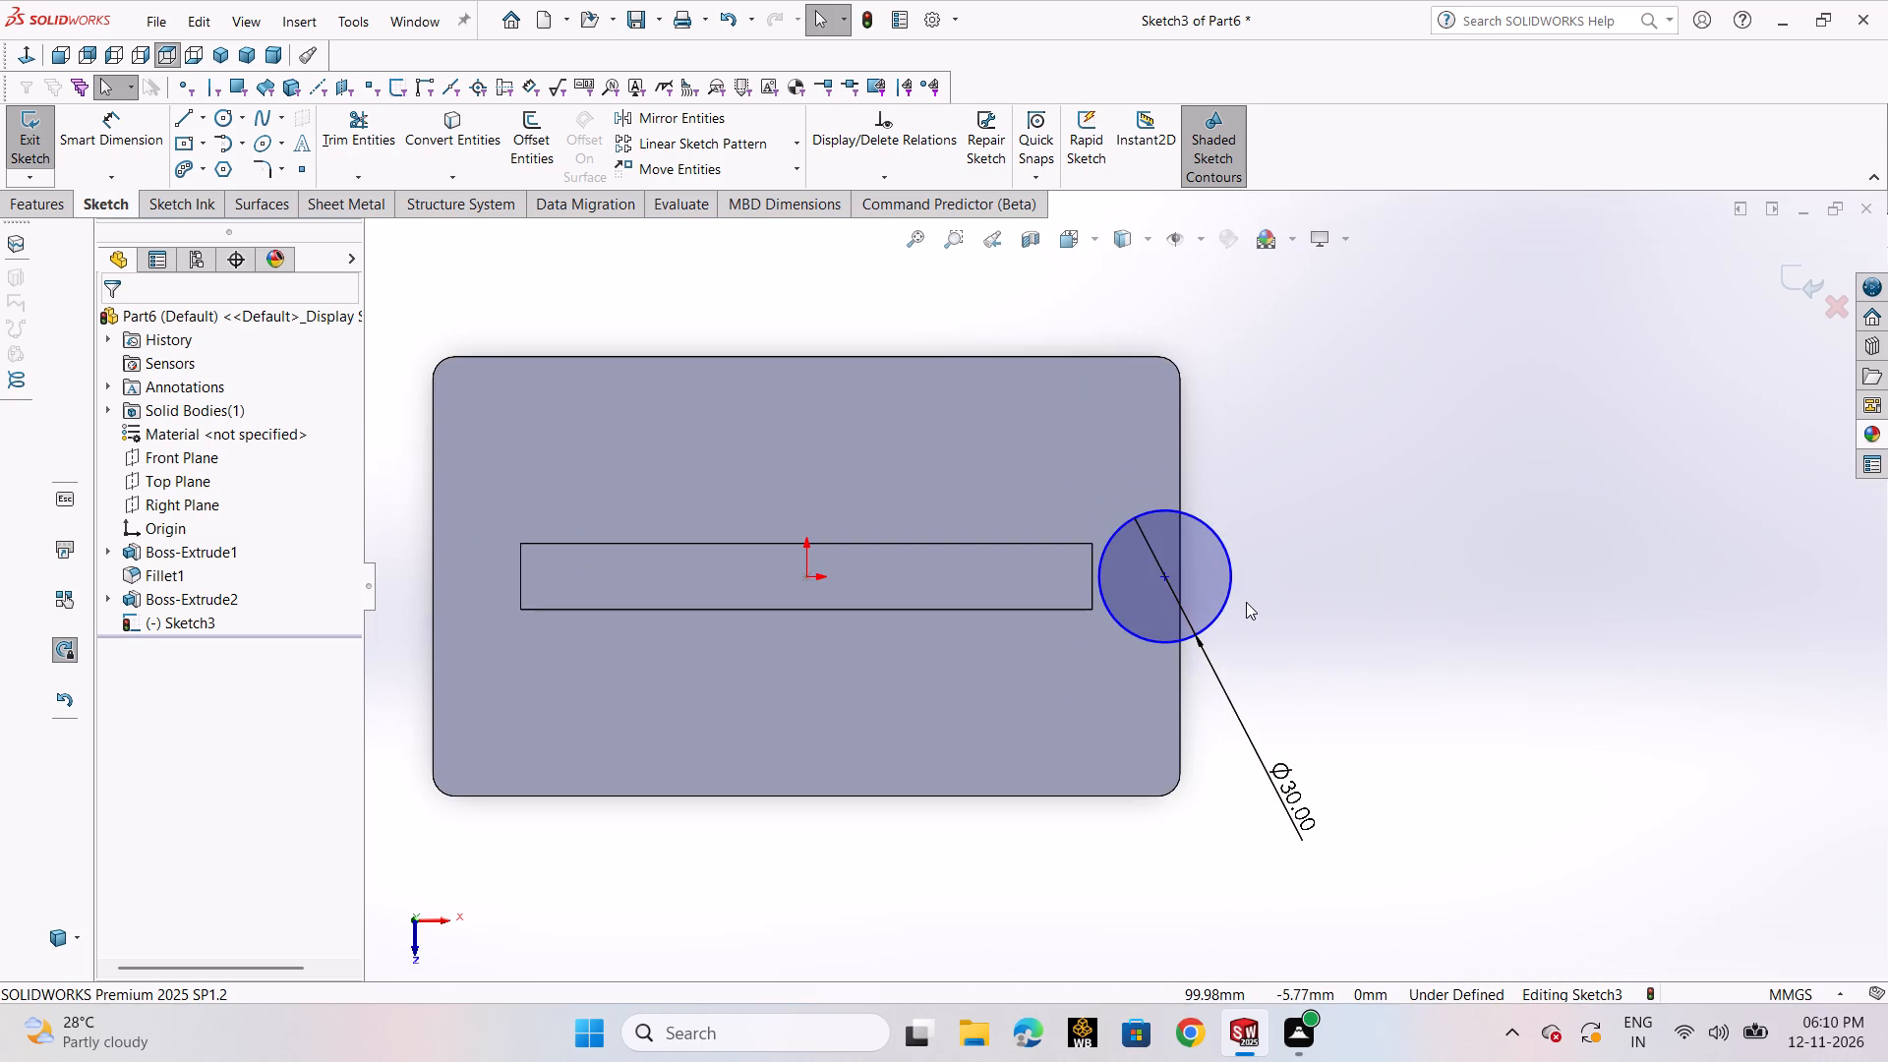
scroll(1246, 602, down, 1)
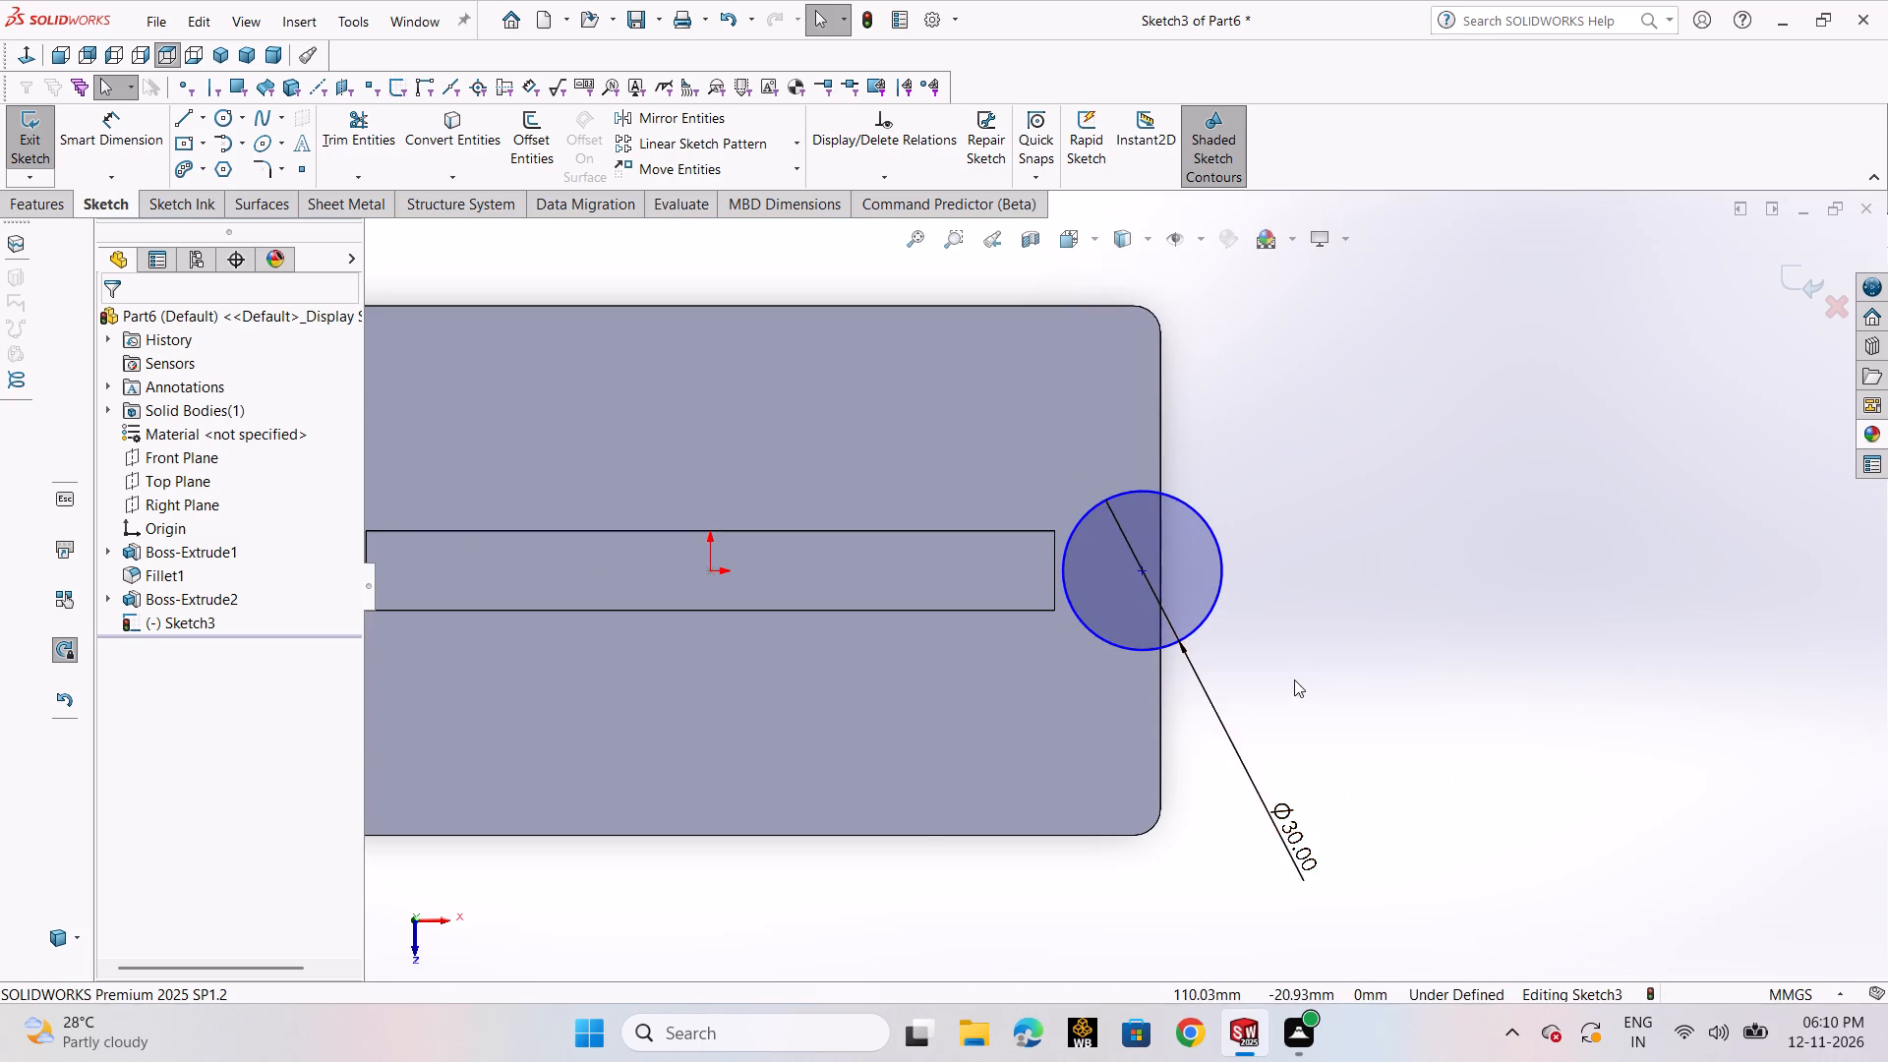
scroll(1294, 678, up, 2)
drag(1141, 578, 1162, 585)
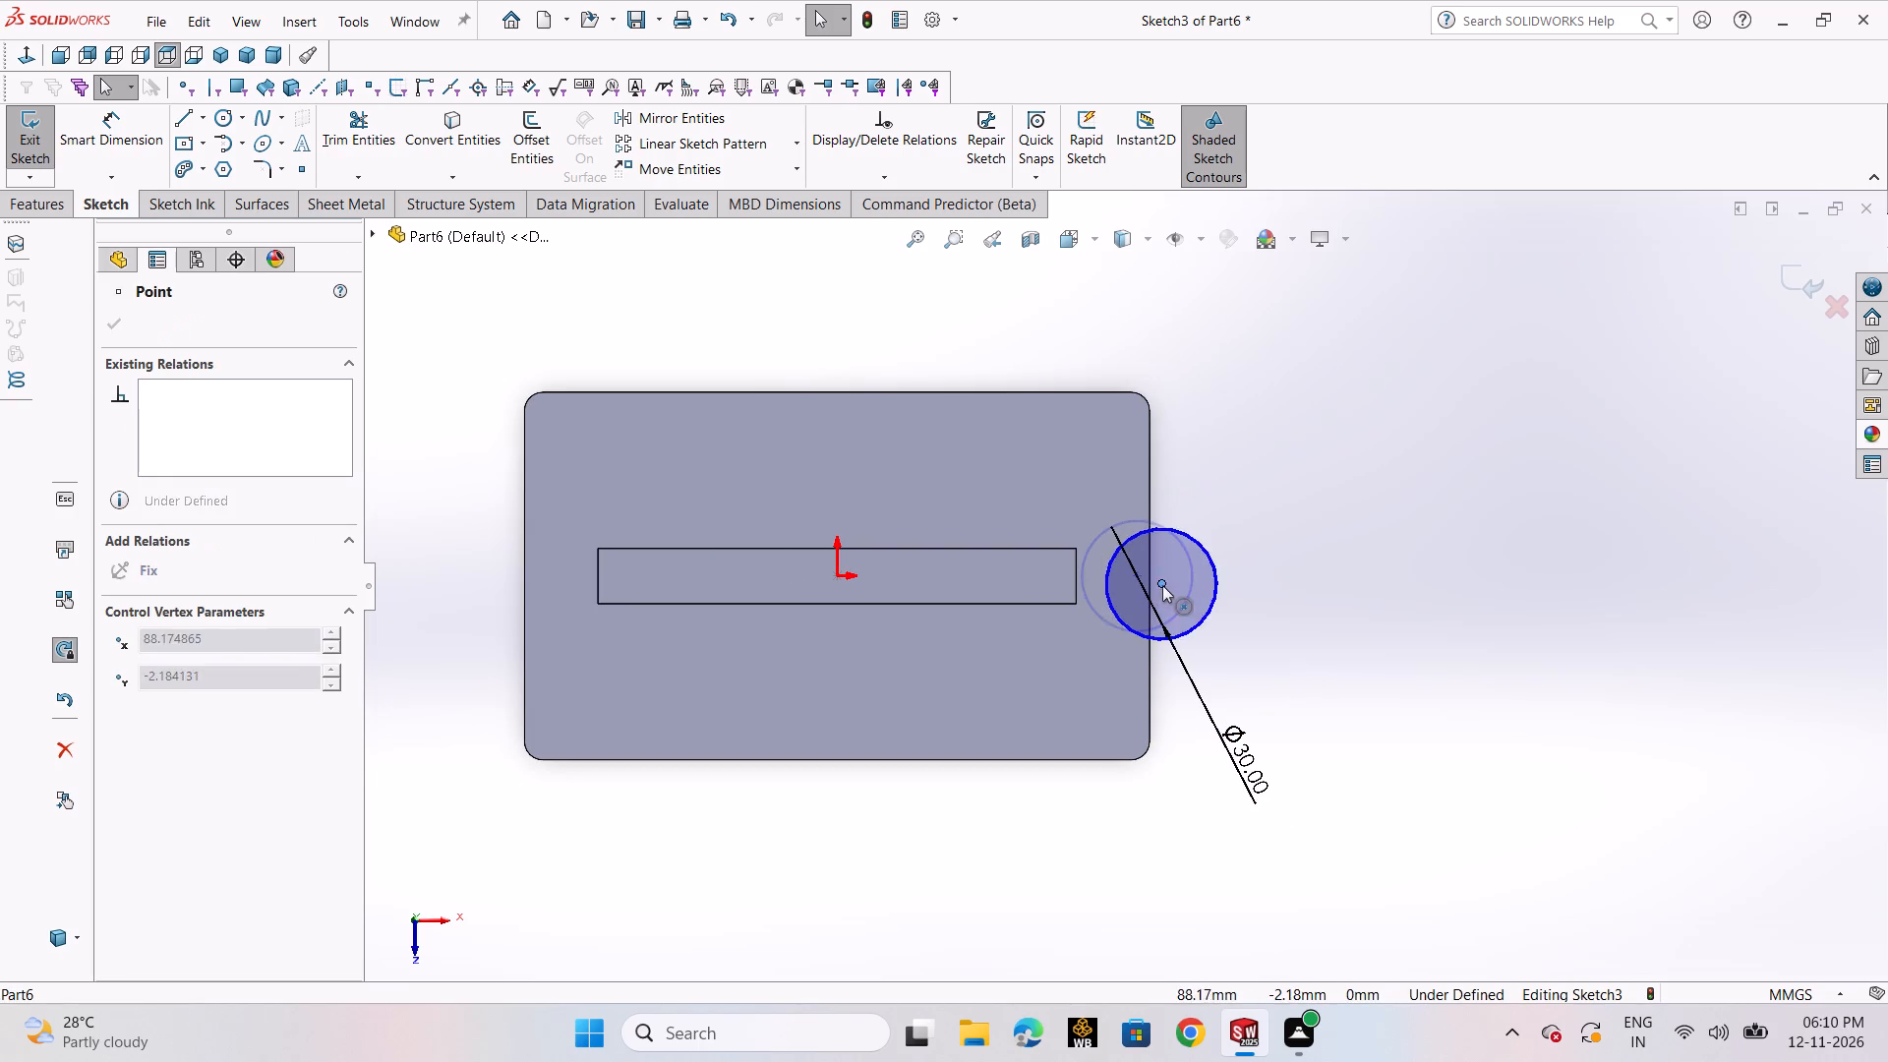
drag(1162, 585, 1151, 577)
click(1279, 644)
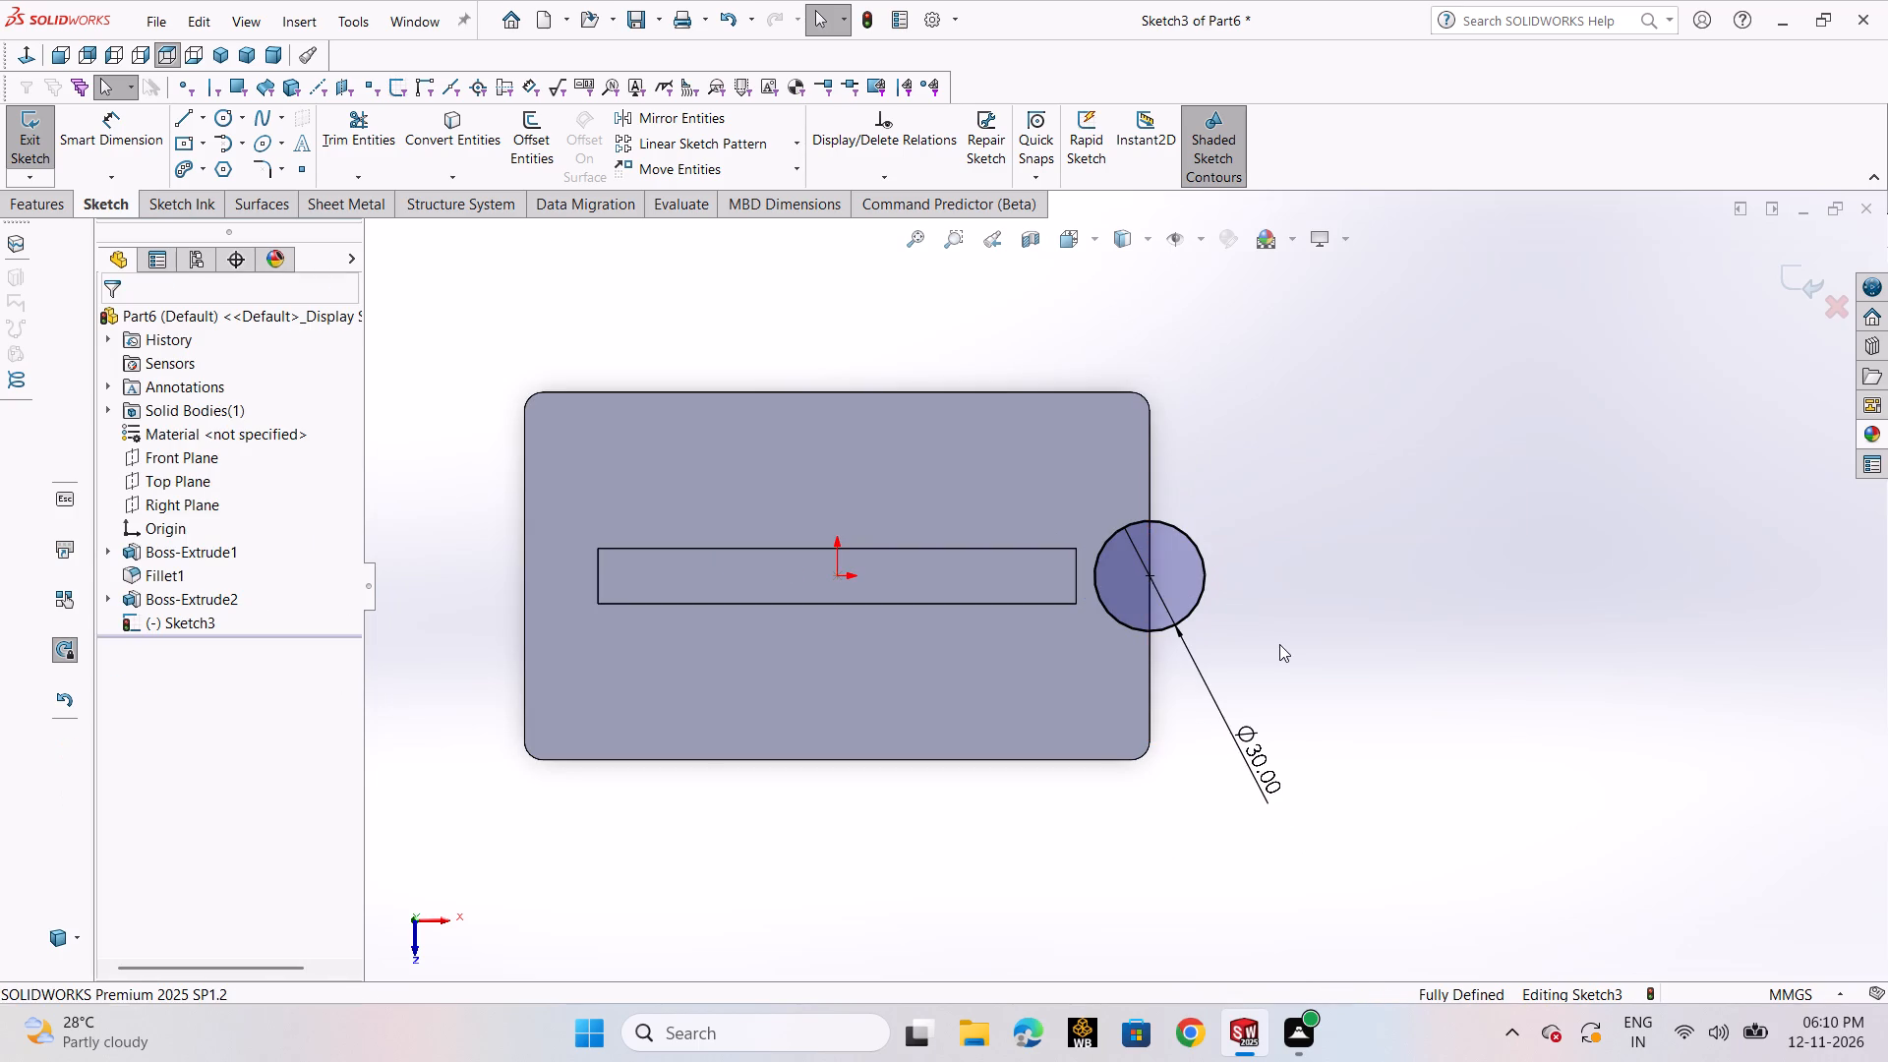
Exit the sketch and extrude the 30 mm circle as a Blind boss 130 mm upward, with Merge result on.
scroll(1276, 644, up, 2)
click(33, 147)
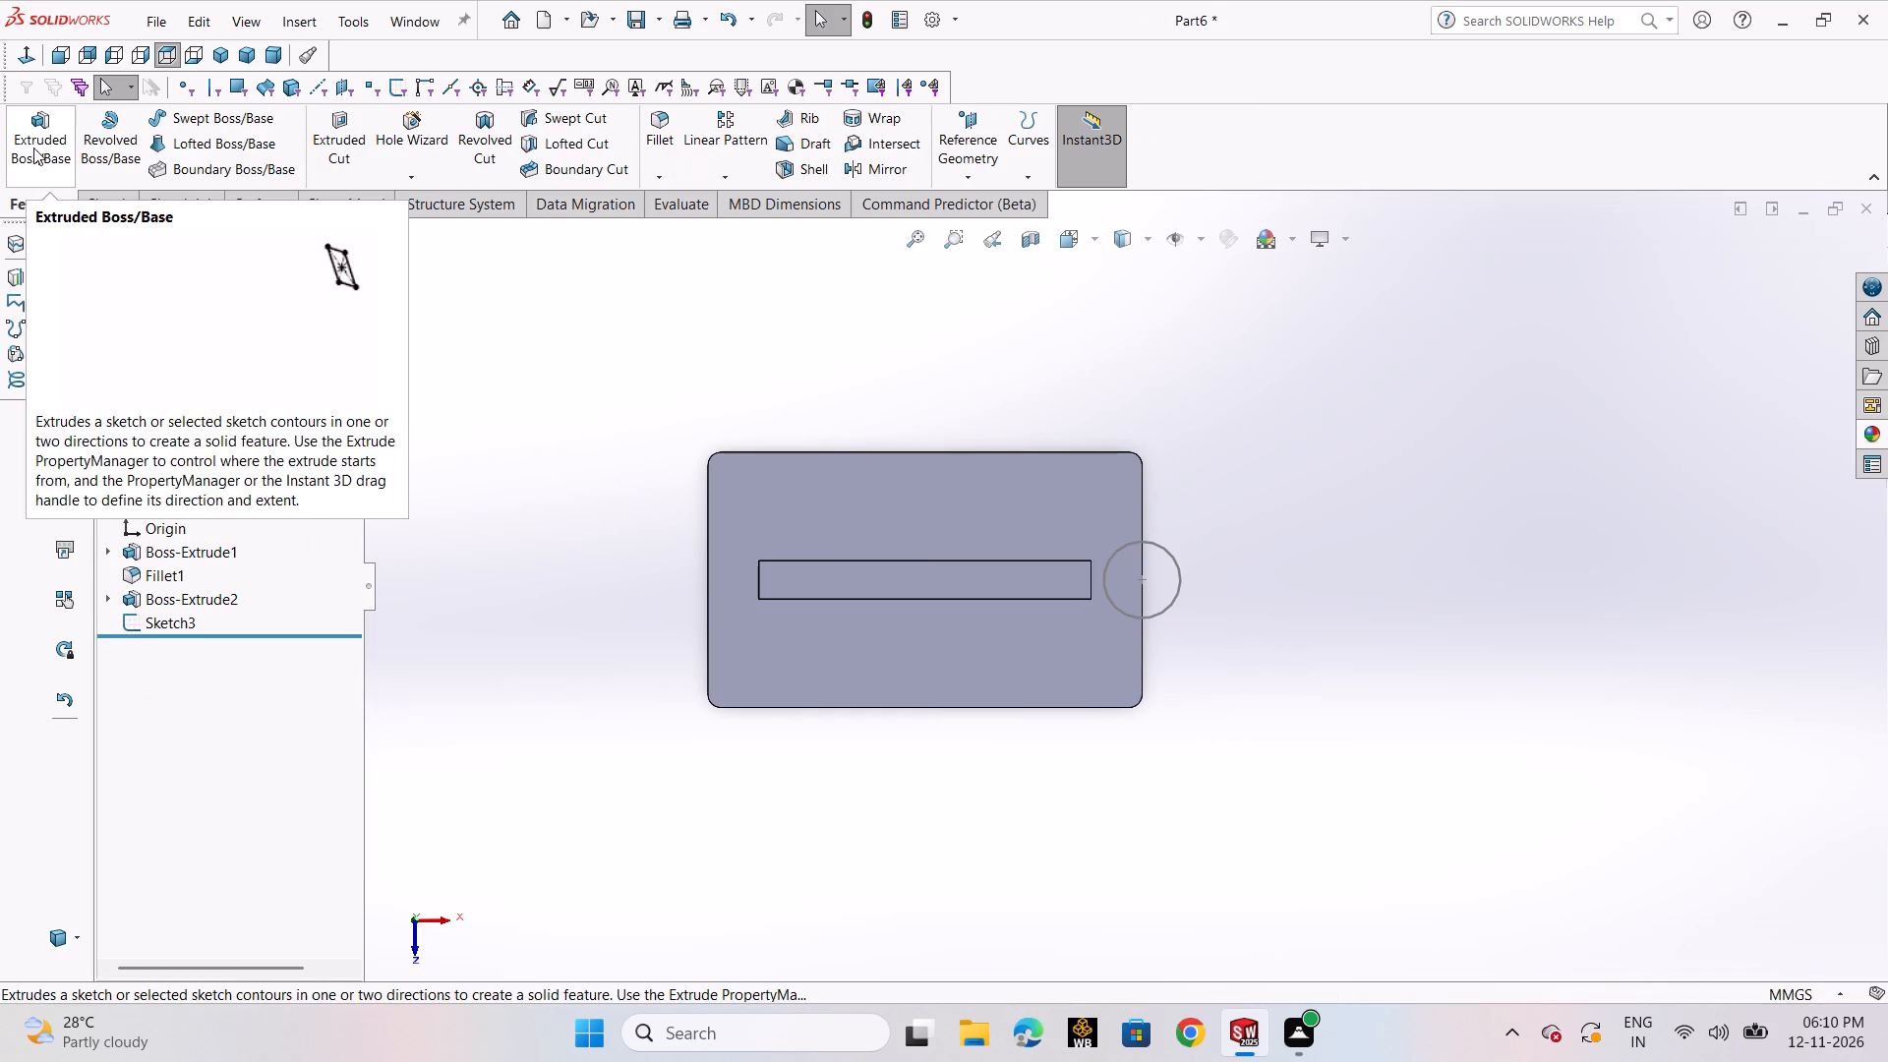
click(36, 147)
click(1177, 599)
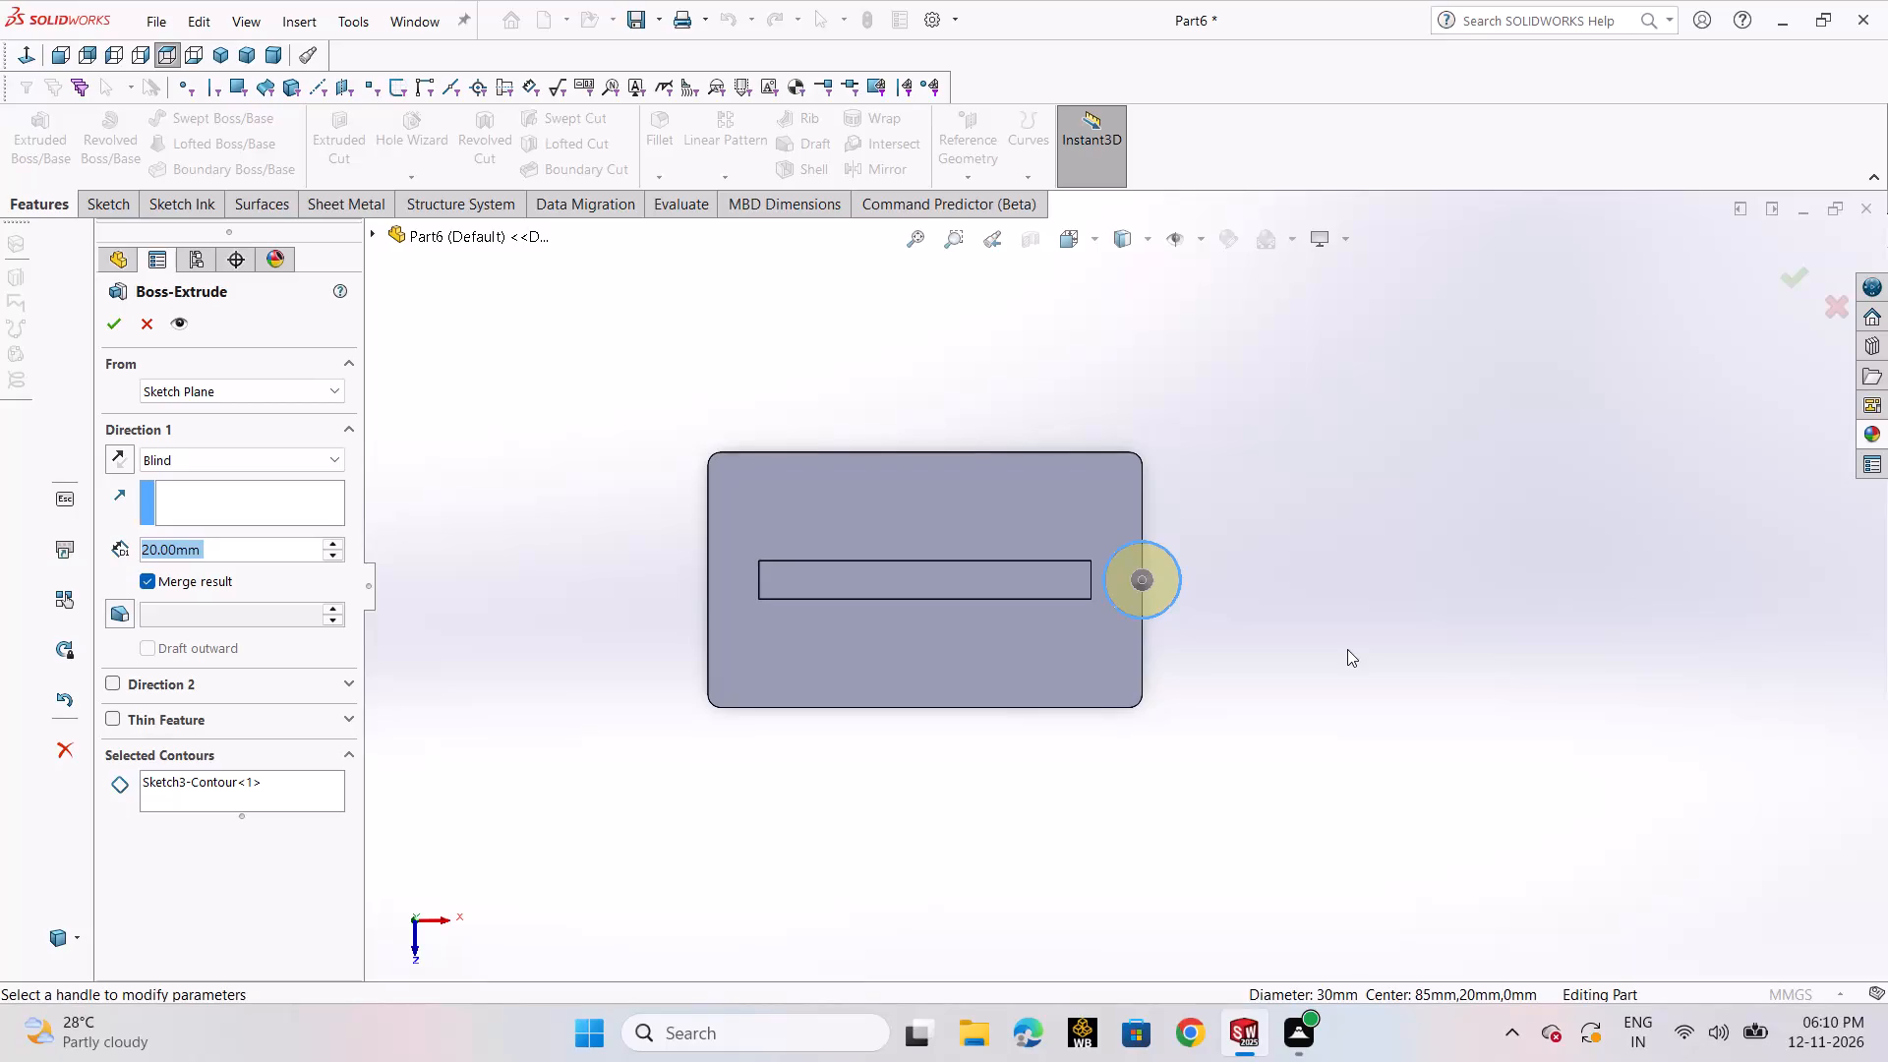
text(130)
key(Return)
middle_drag(564, 650, 553, 496)
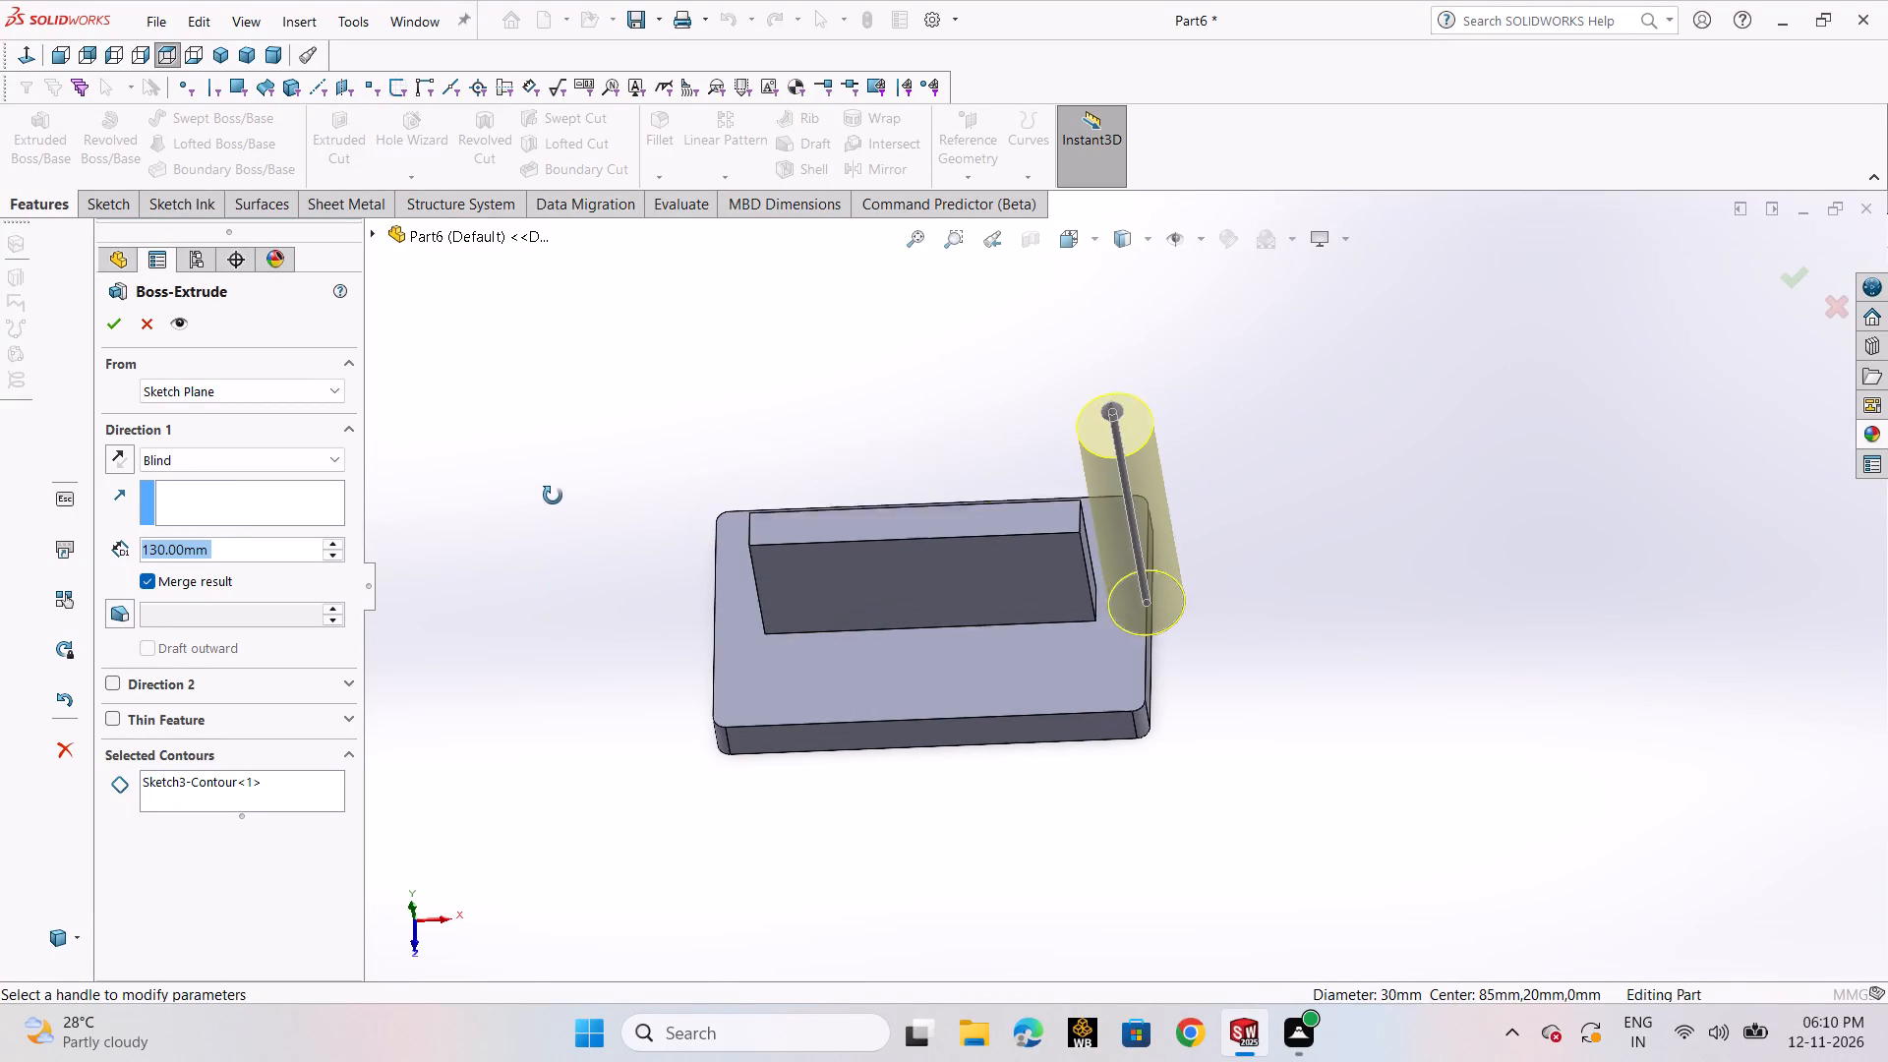
middle_drag(553, 496, 553, 494)
click(114, 330)
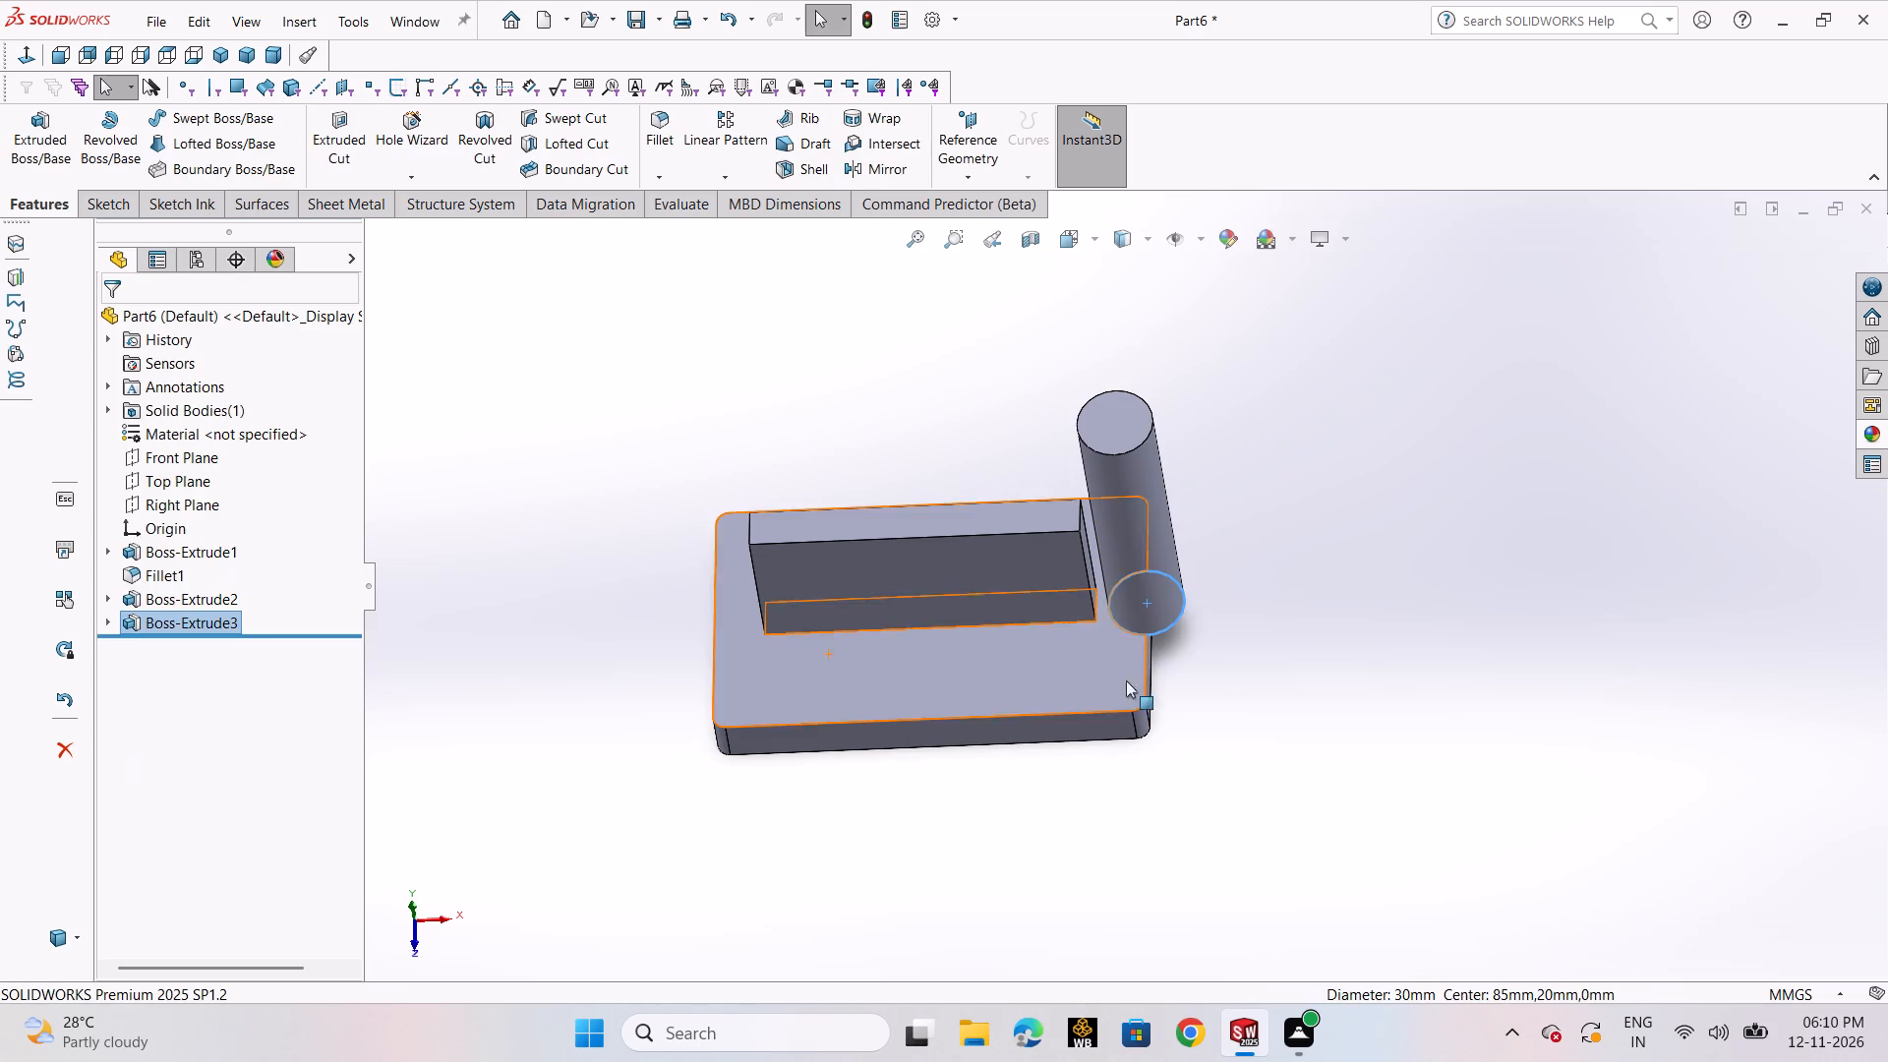
Delete the 130 mm edge cylinder's extrusion and the circle sketch it was built from.
click(1318, 616)
middle_drag(1325, 668, 1285, 553)
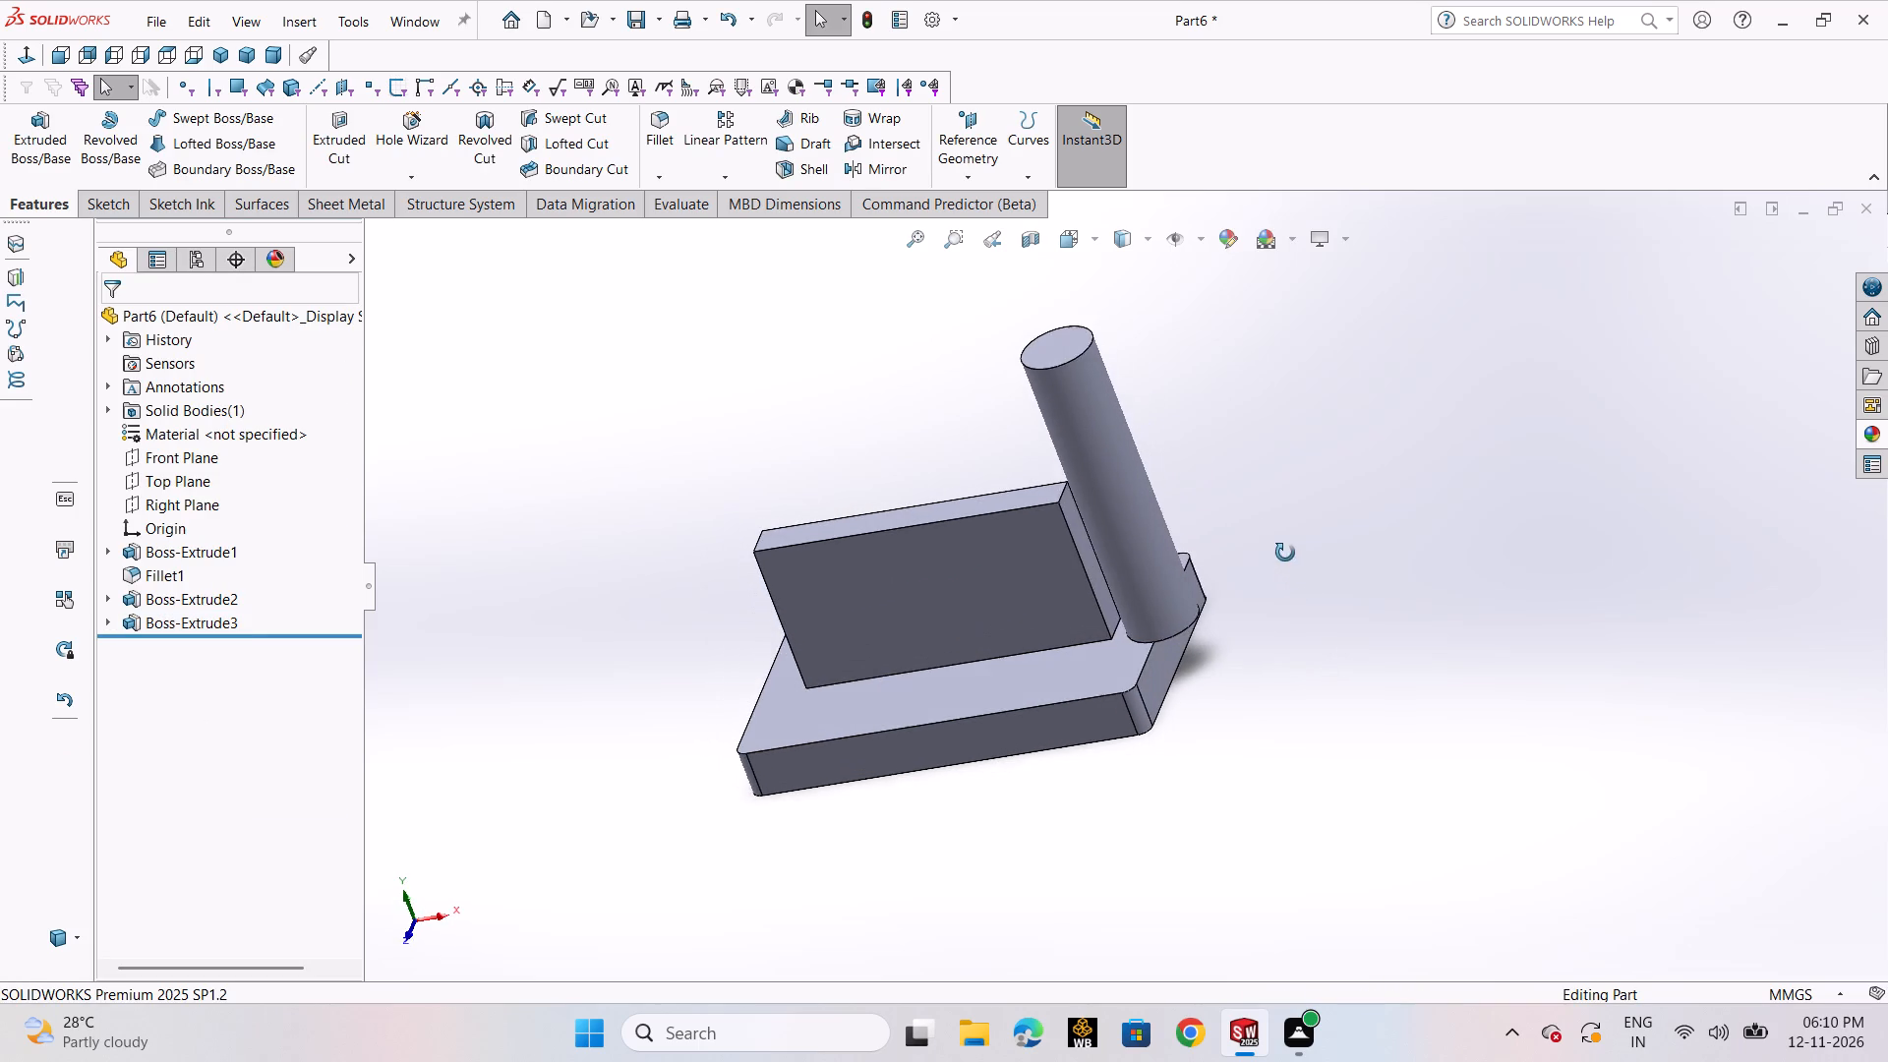
middle_drag(1285, 553, 1276, 523)
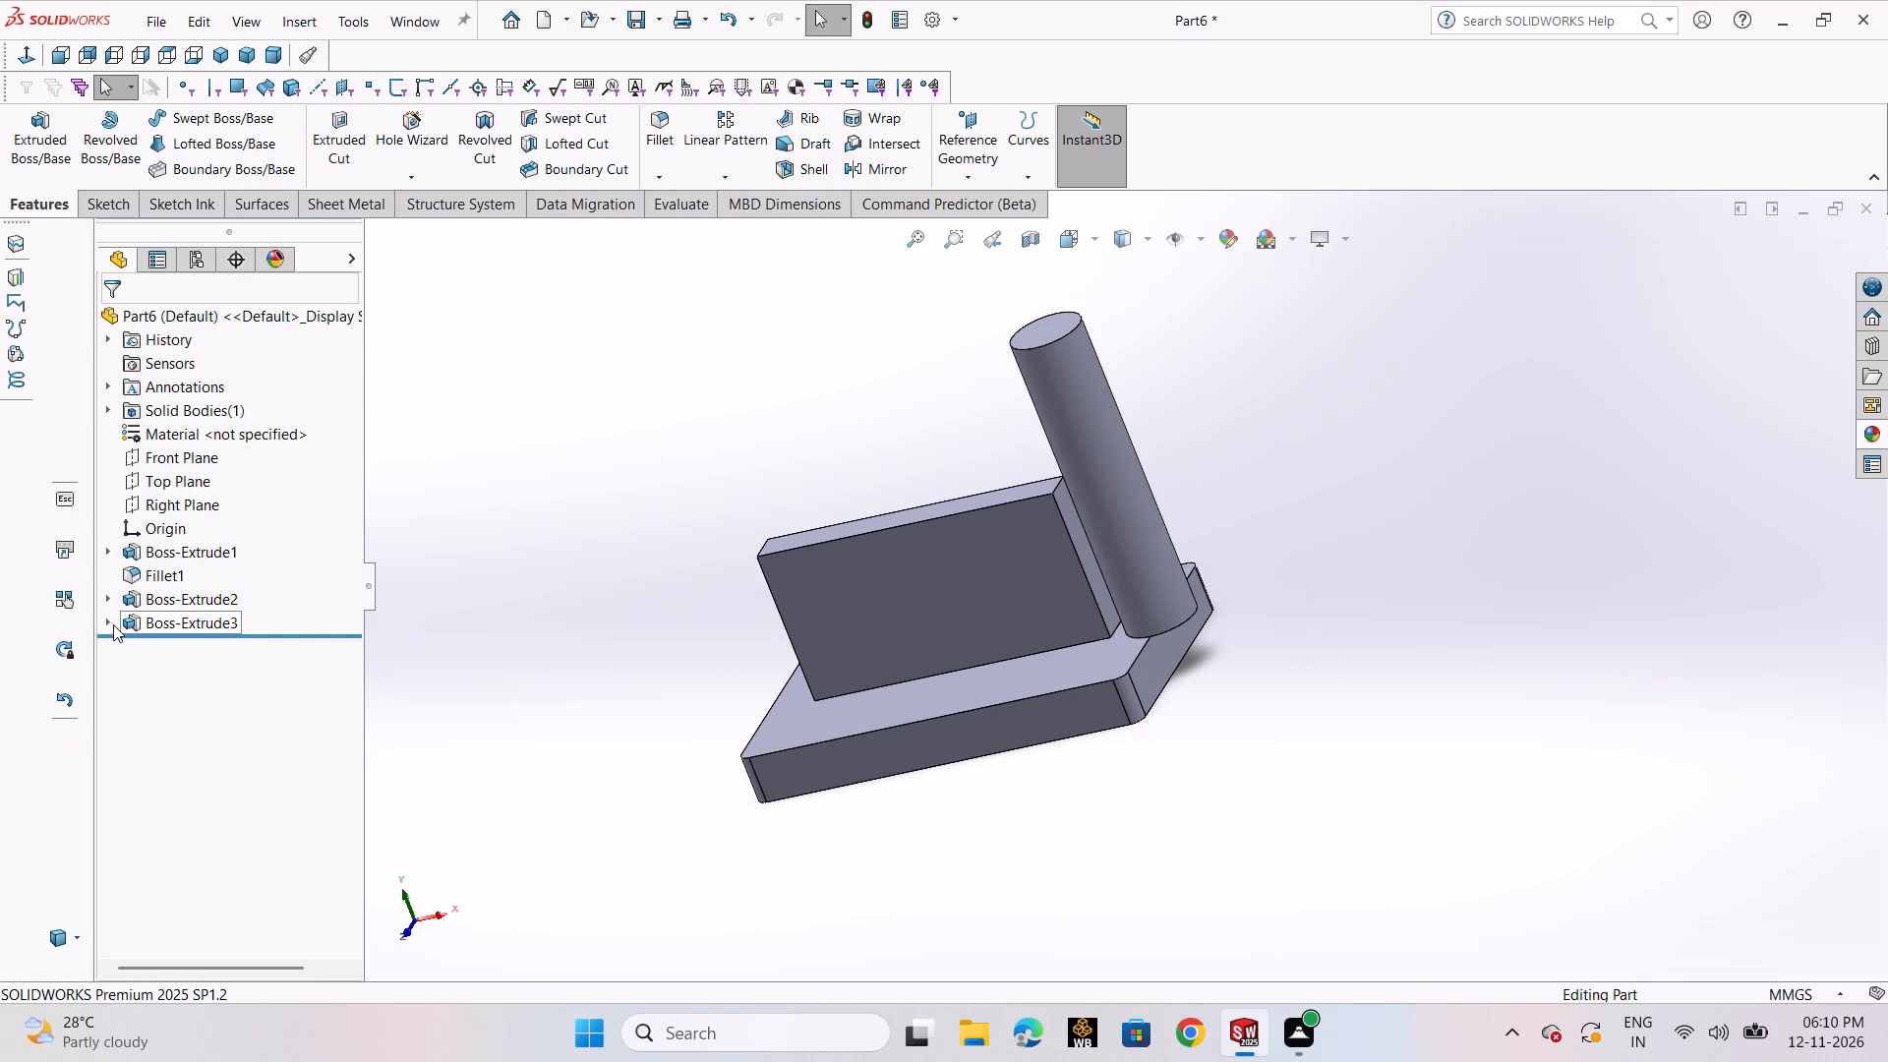
click(1154, 543)
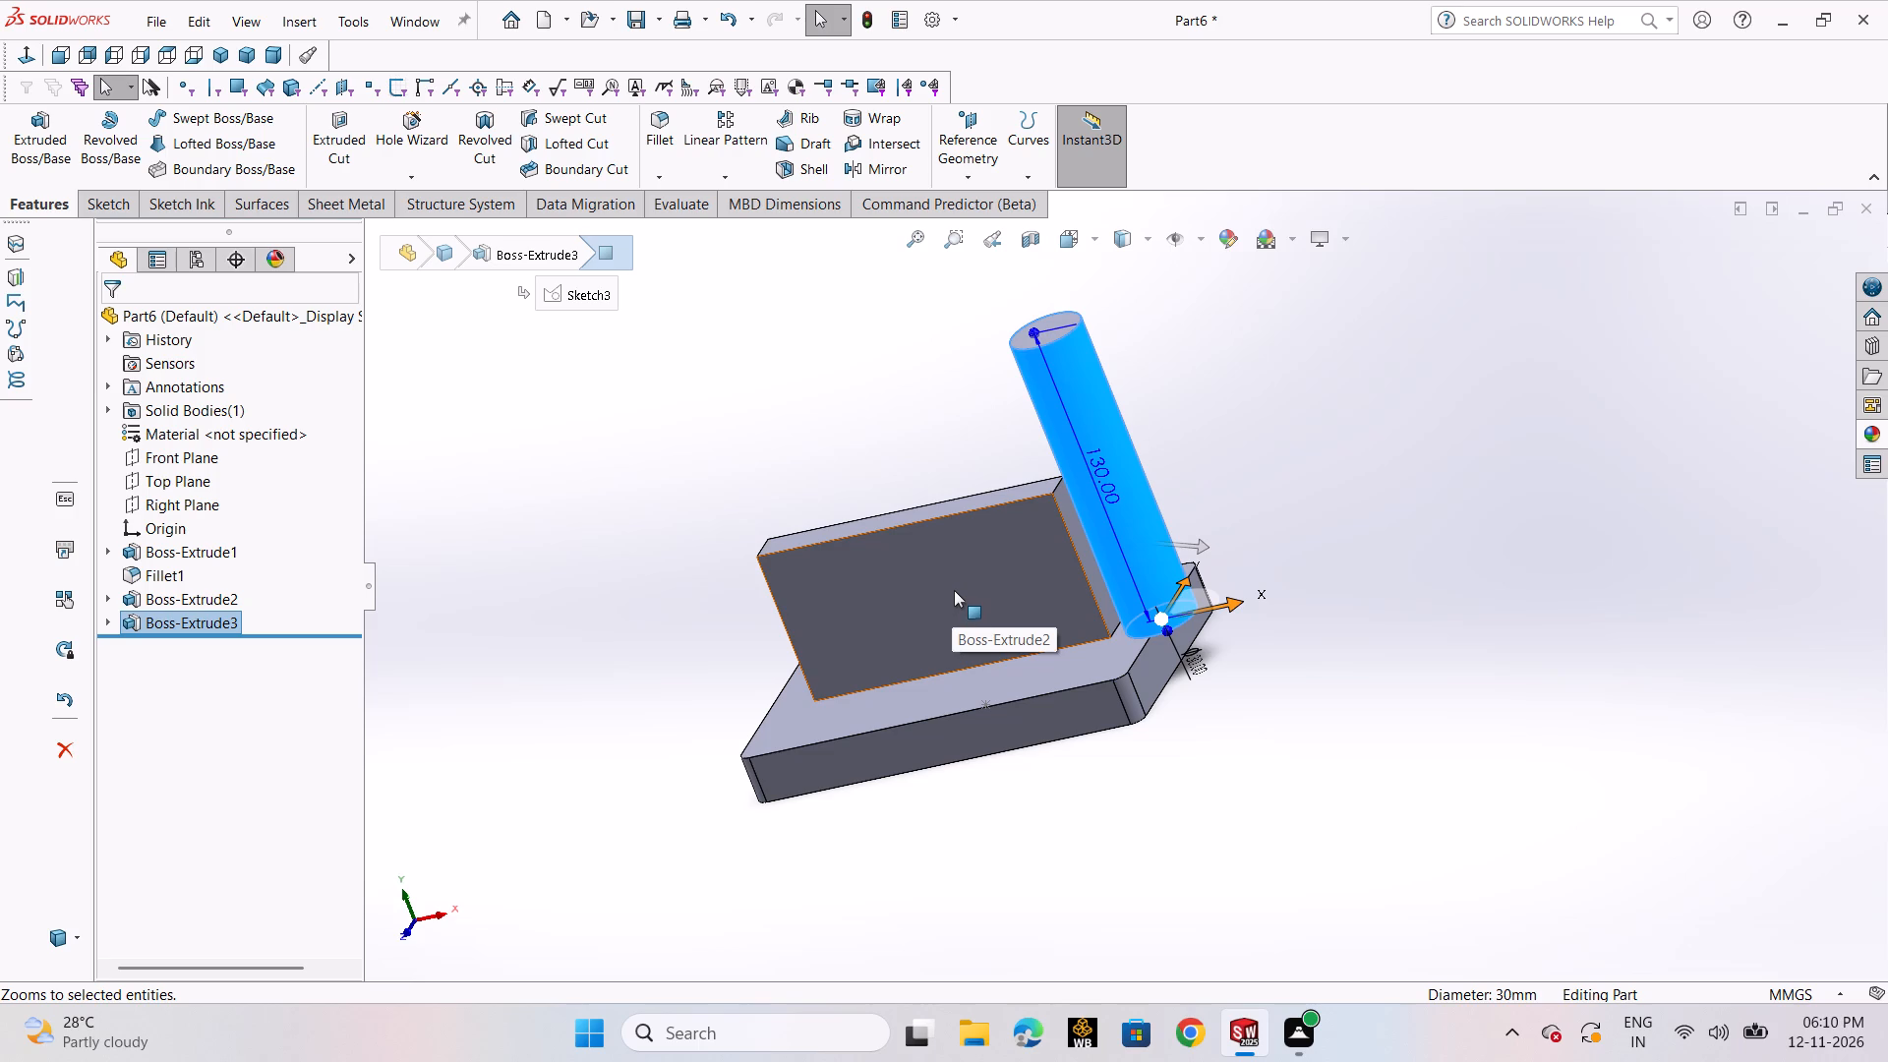
key(Delete)
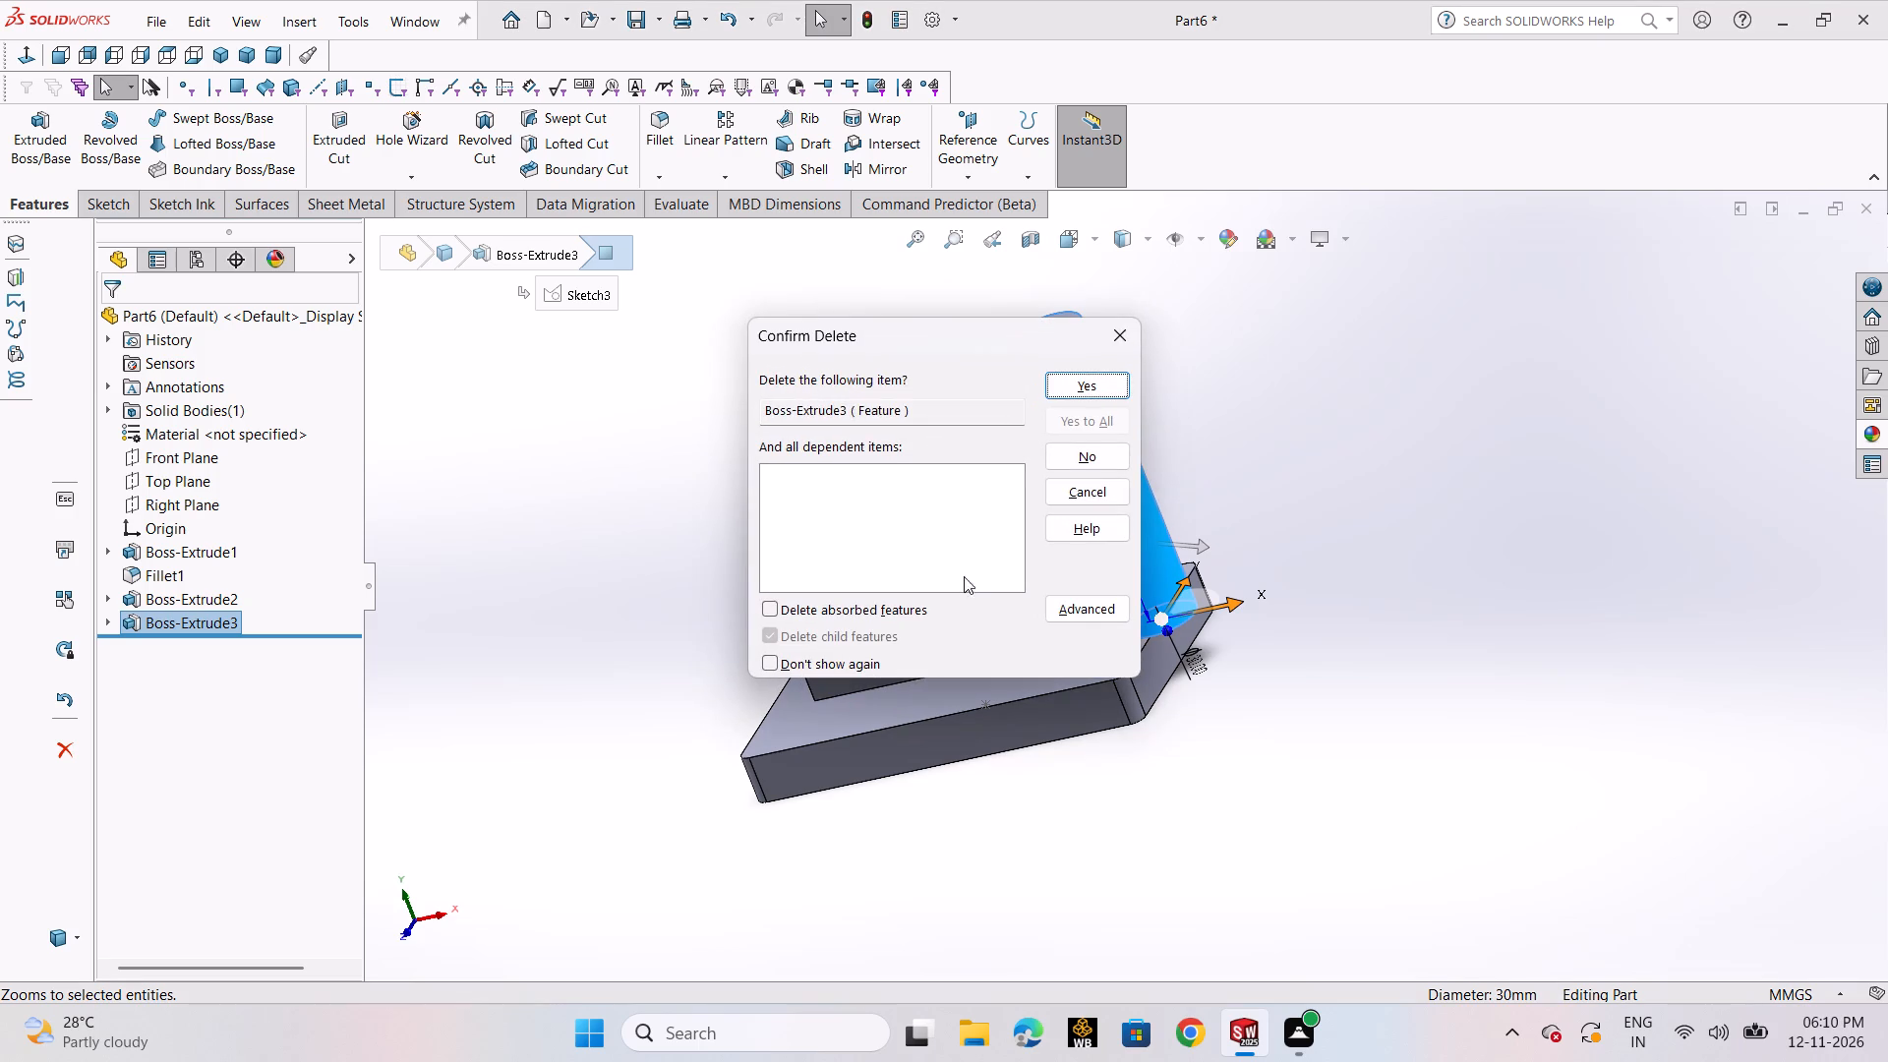
click(1061, 395)
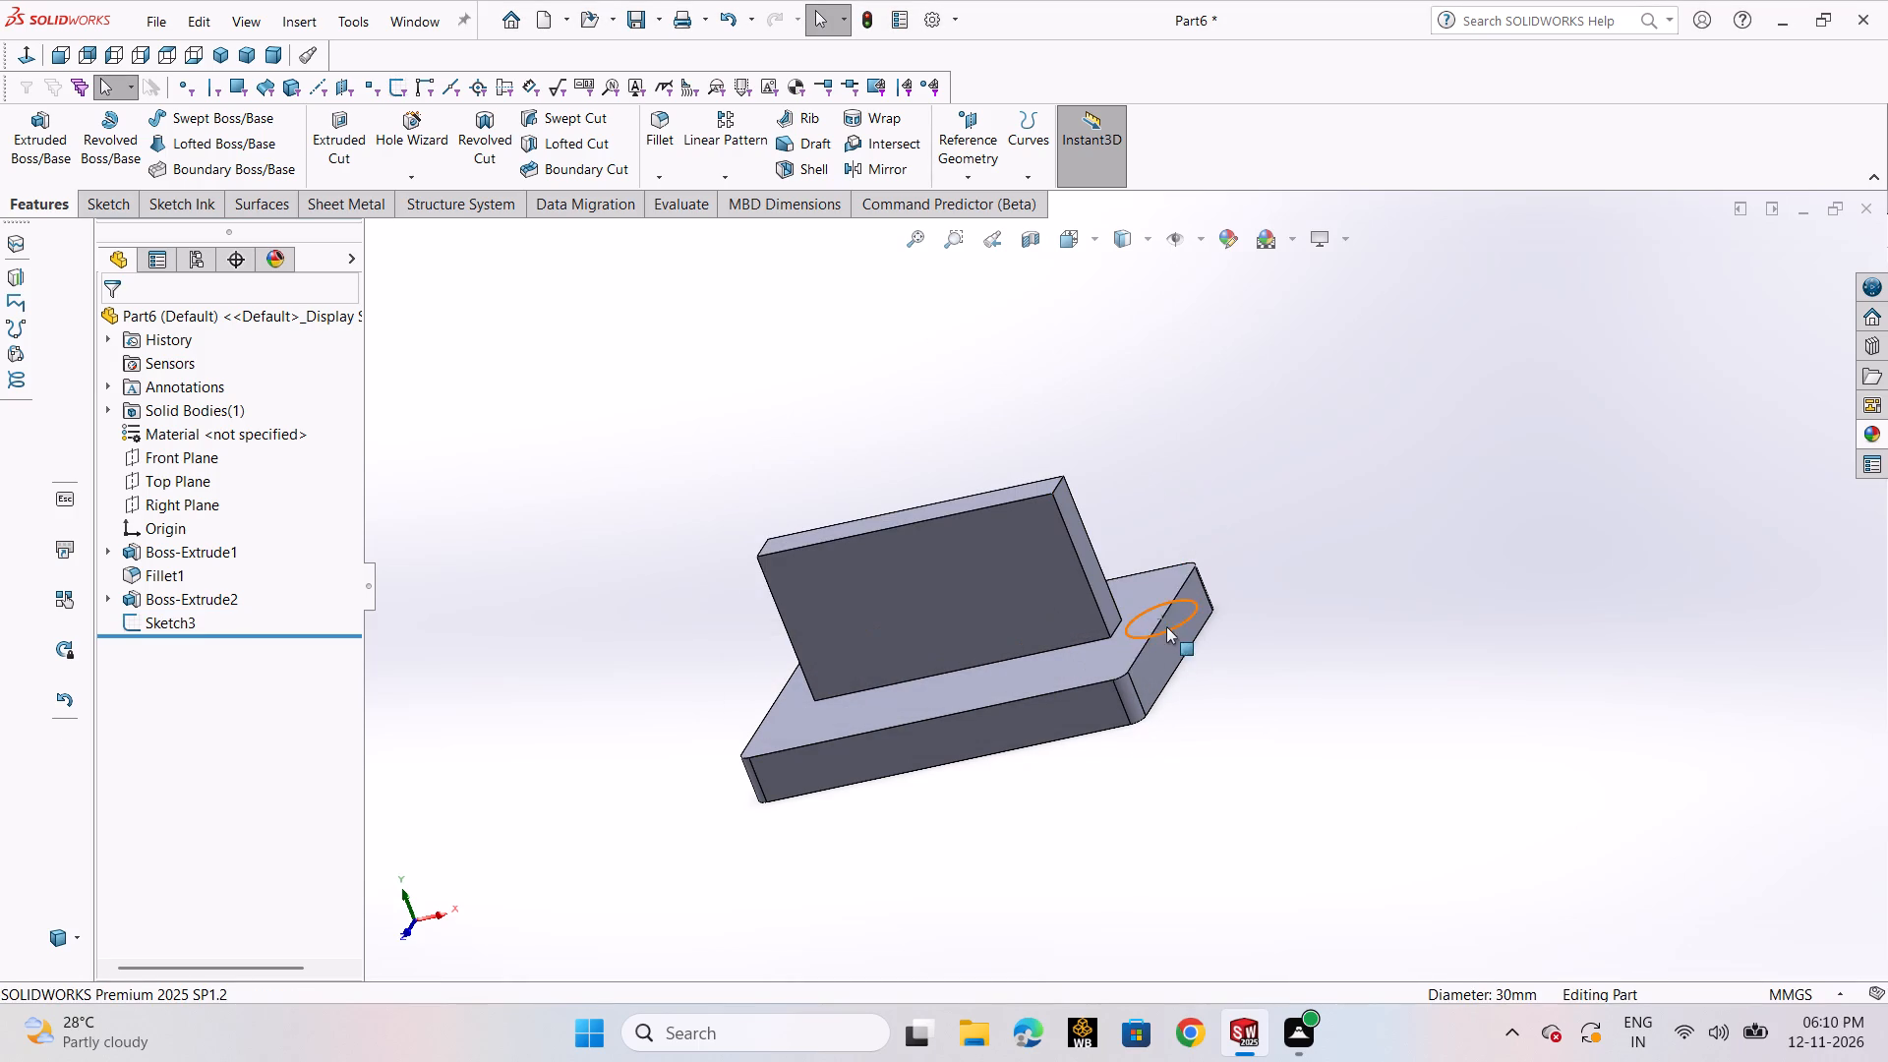
click(1177, 624)
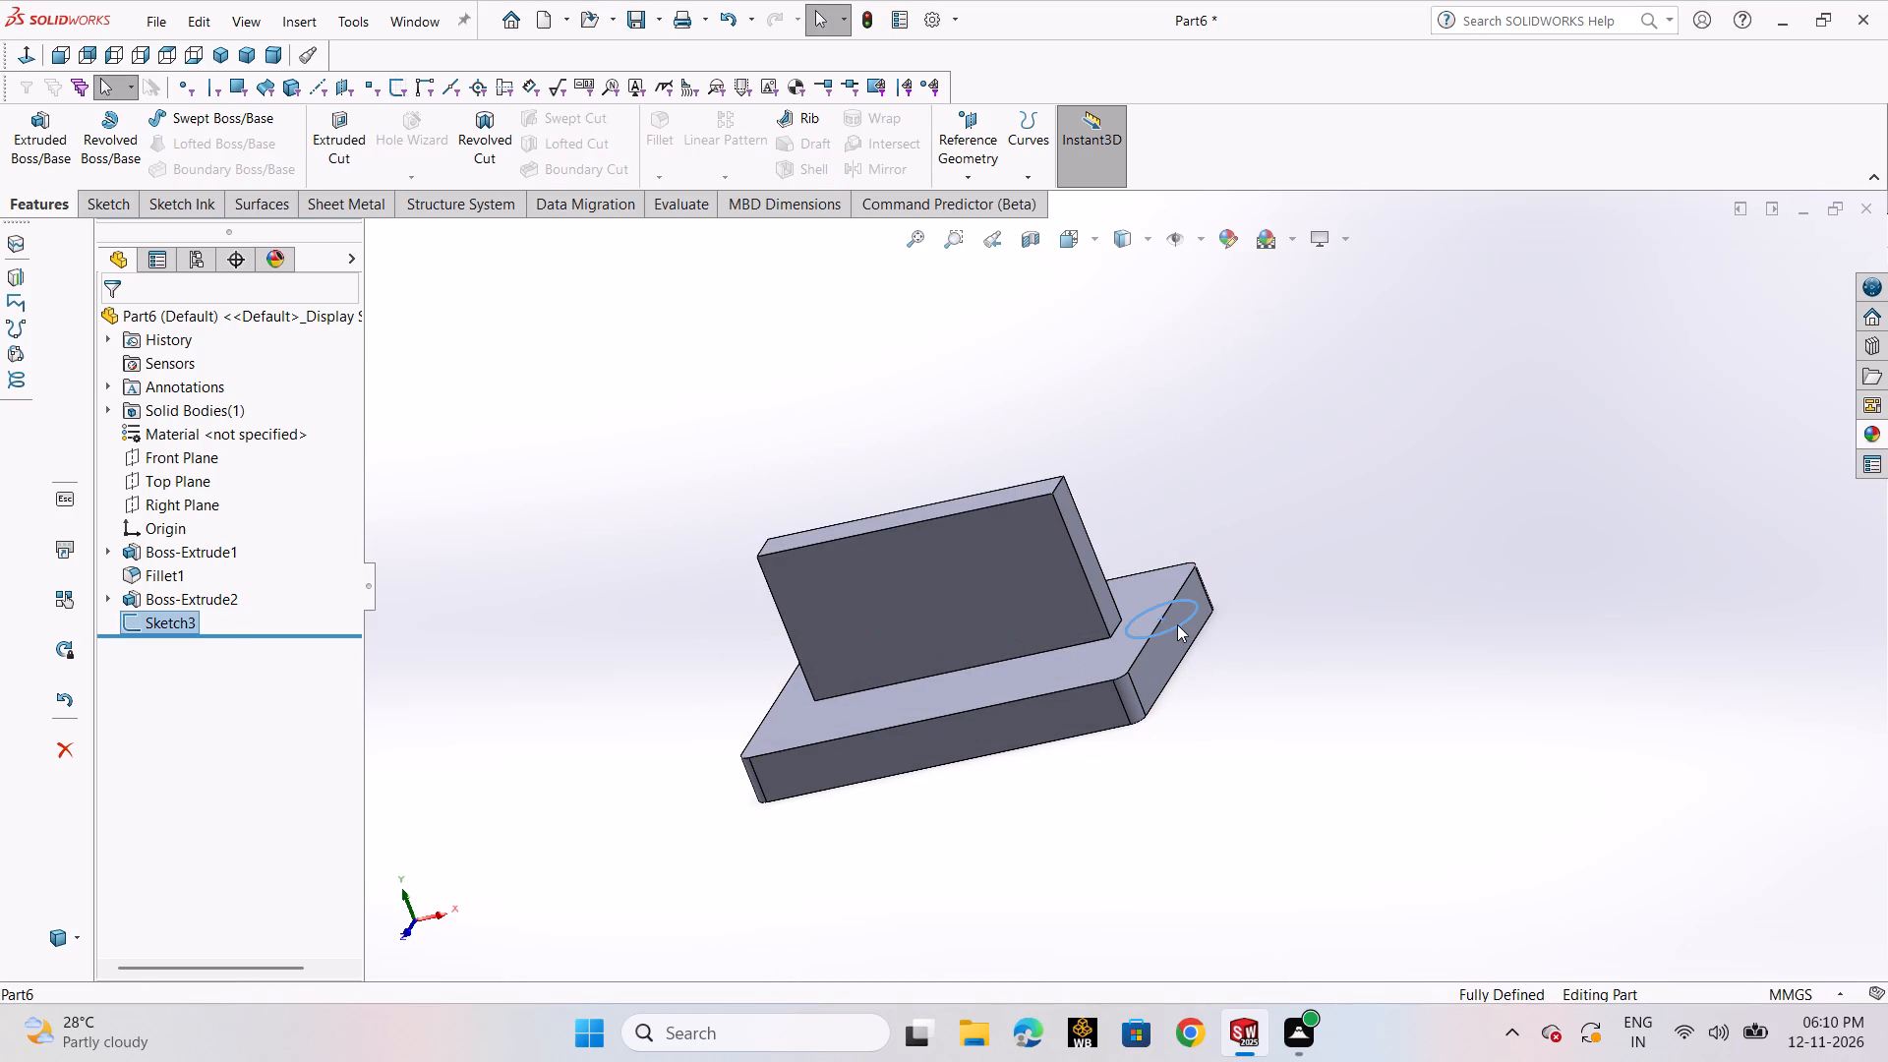
key(Delete)
click(1090, 384)
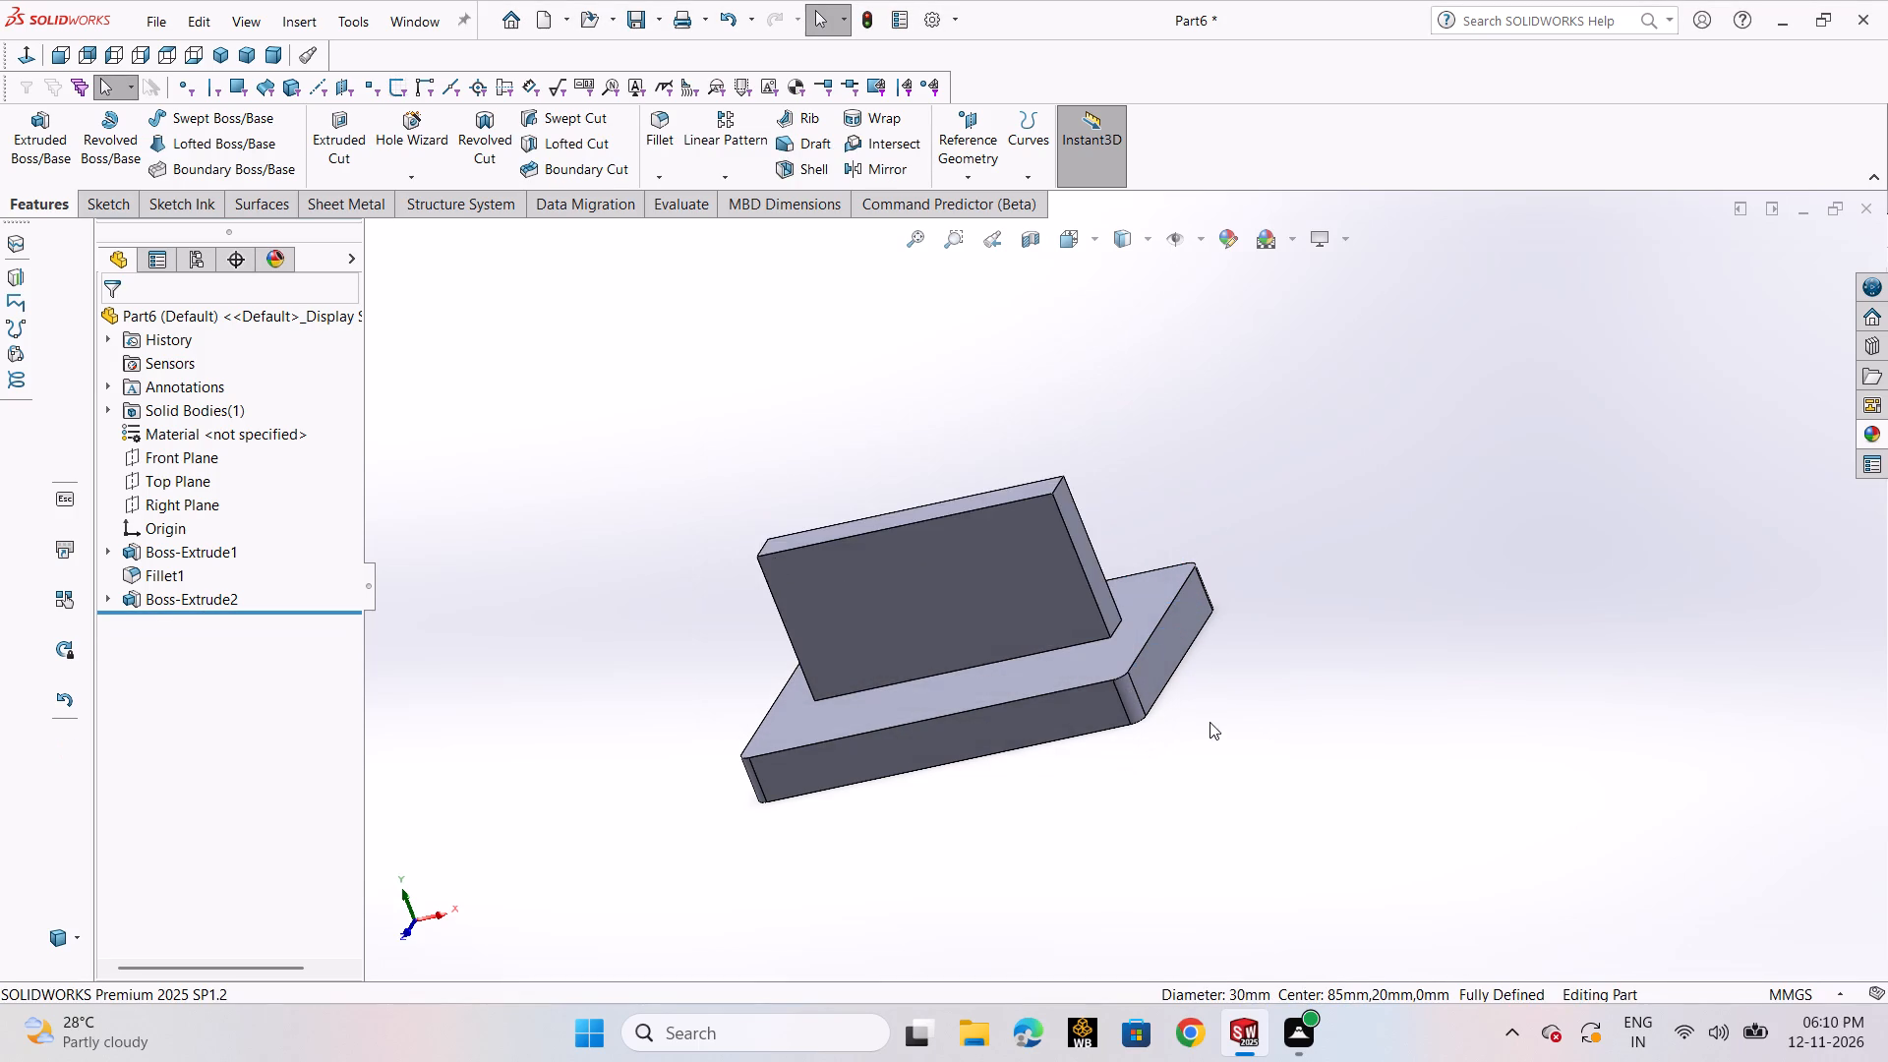
On the base's underside, sketch a circle of about 21.4 mm radius centred on the midpoint of the +X short edge.
middle_drag(1209, 722, 1183, 470)
click(1150, 605)
click(1268, 558)
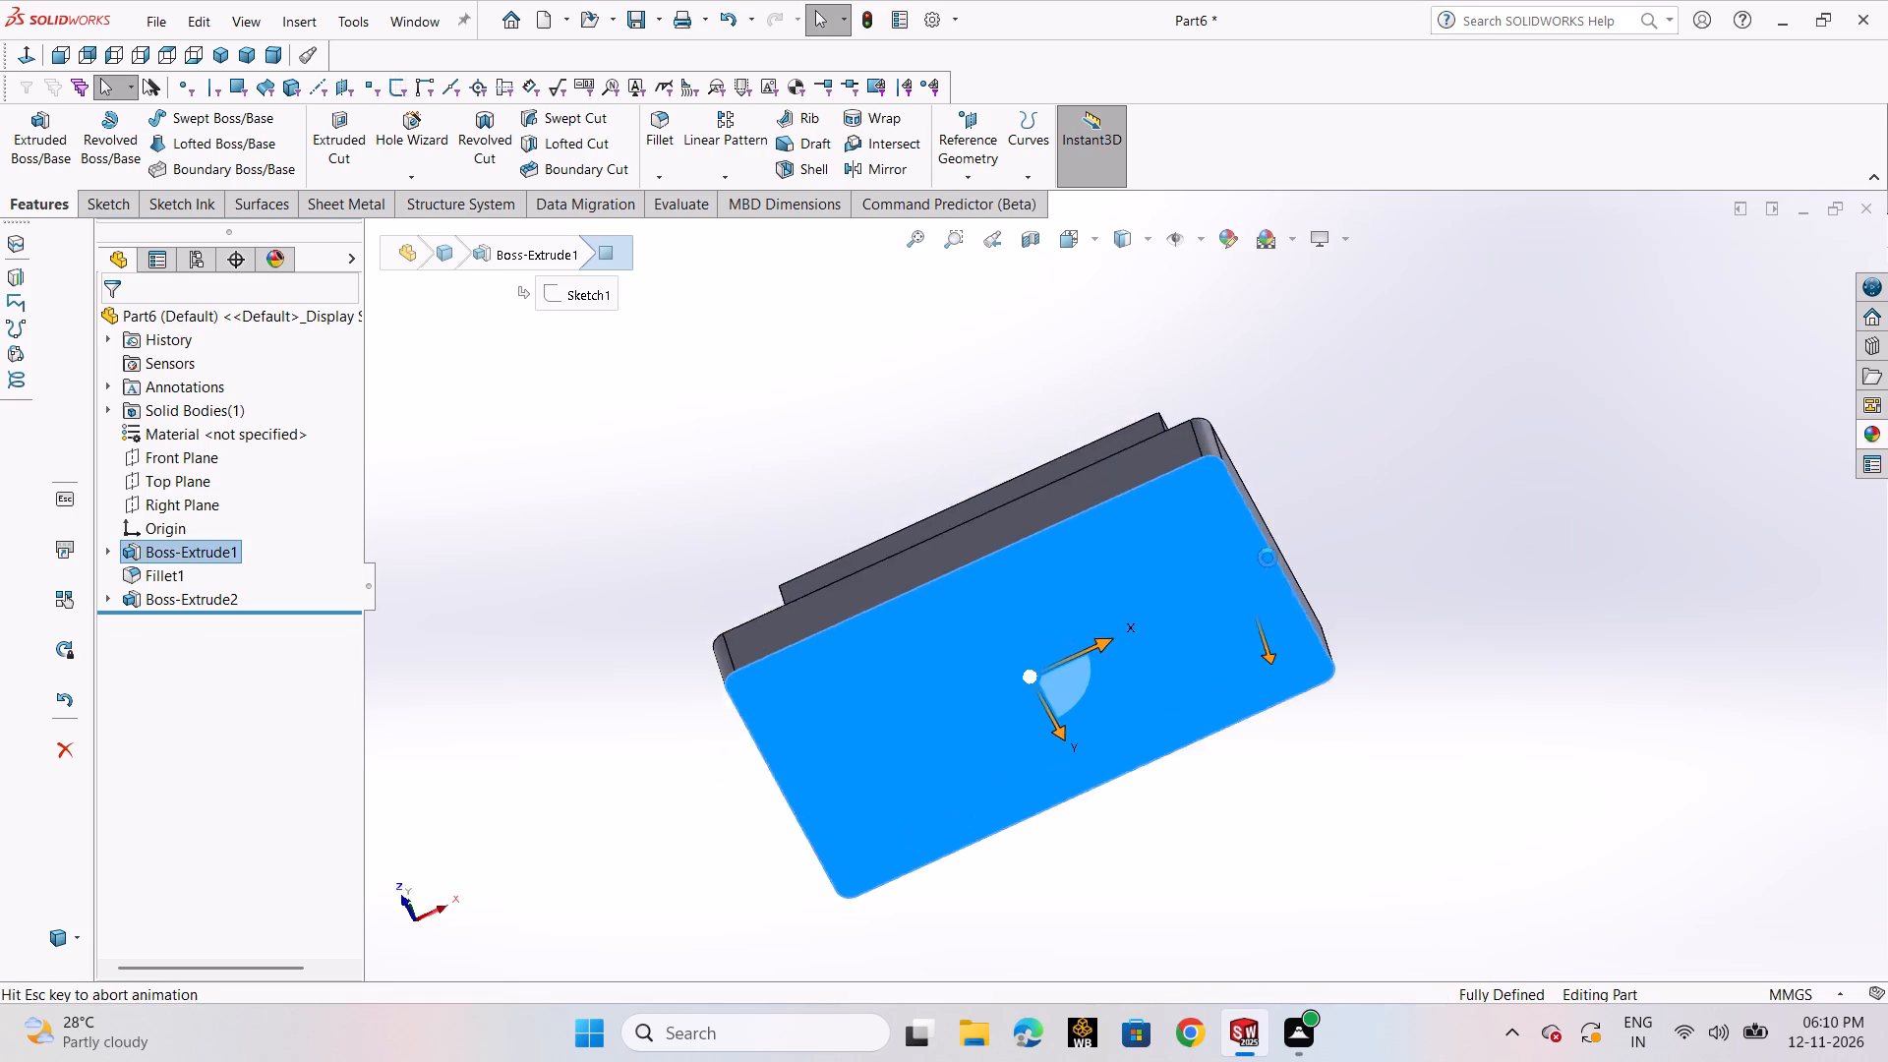
click(1545, 541)
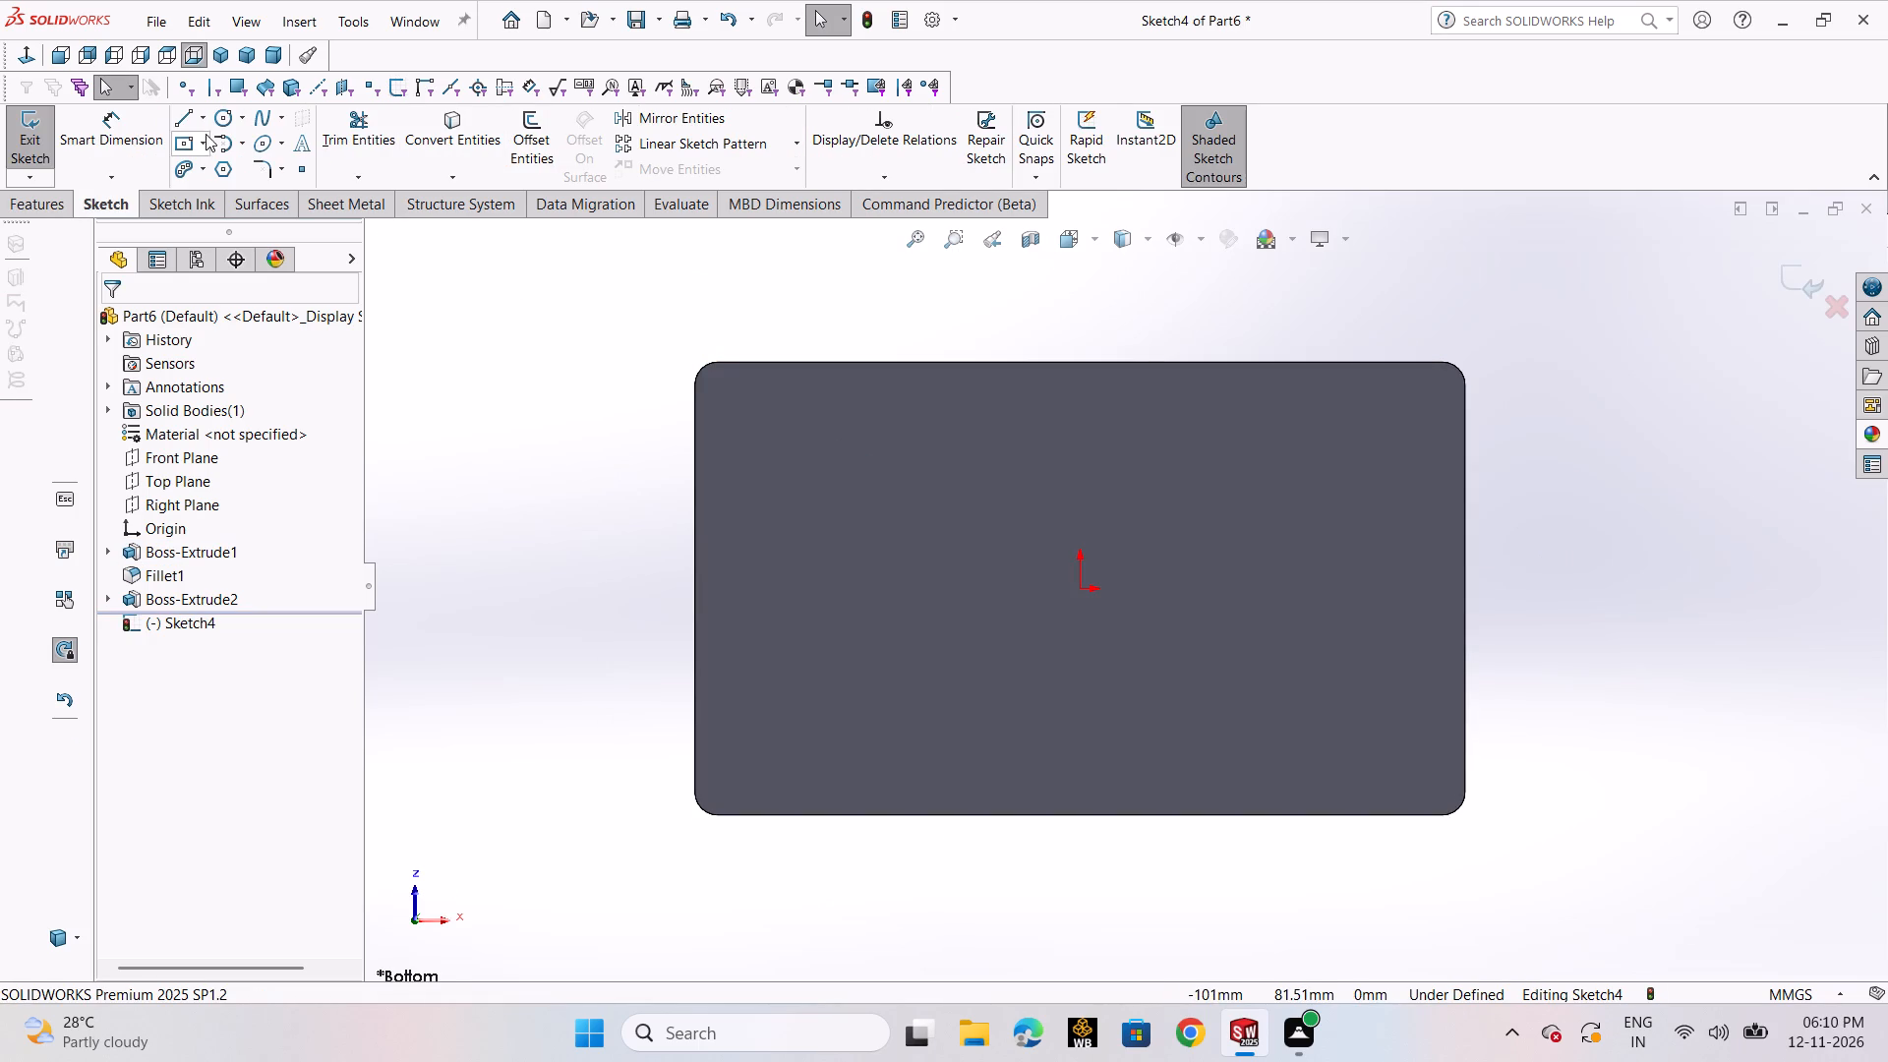
click(230, 125)
click(243, 147)
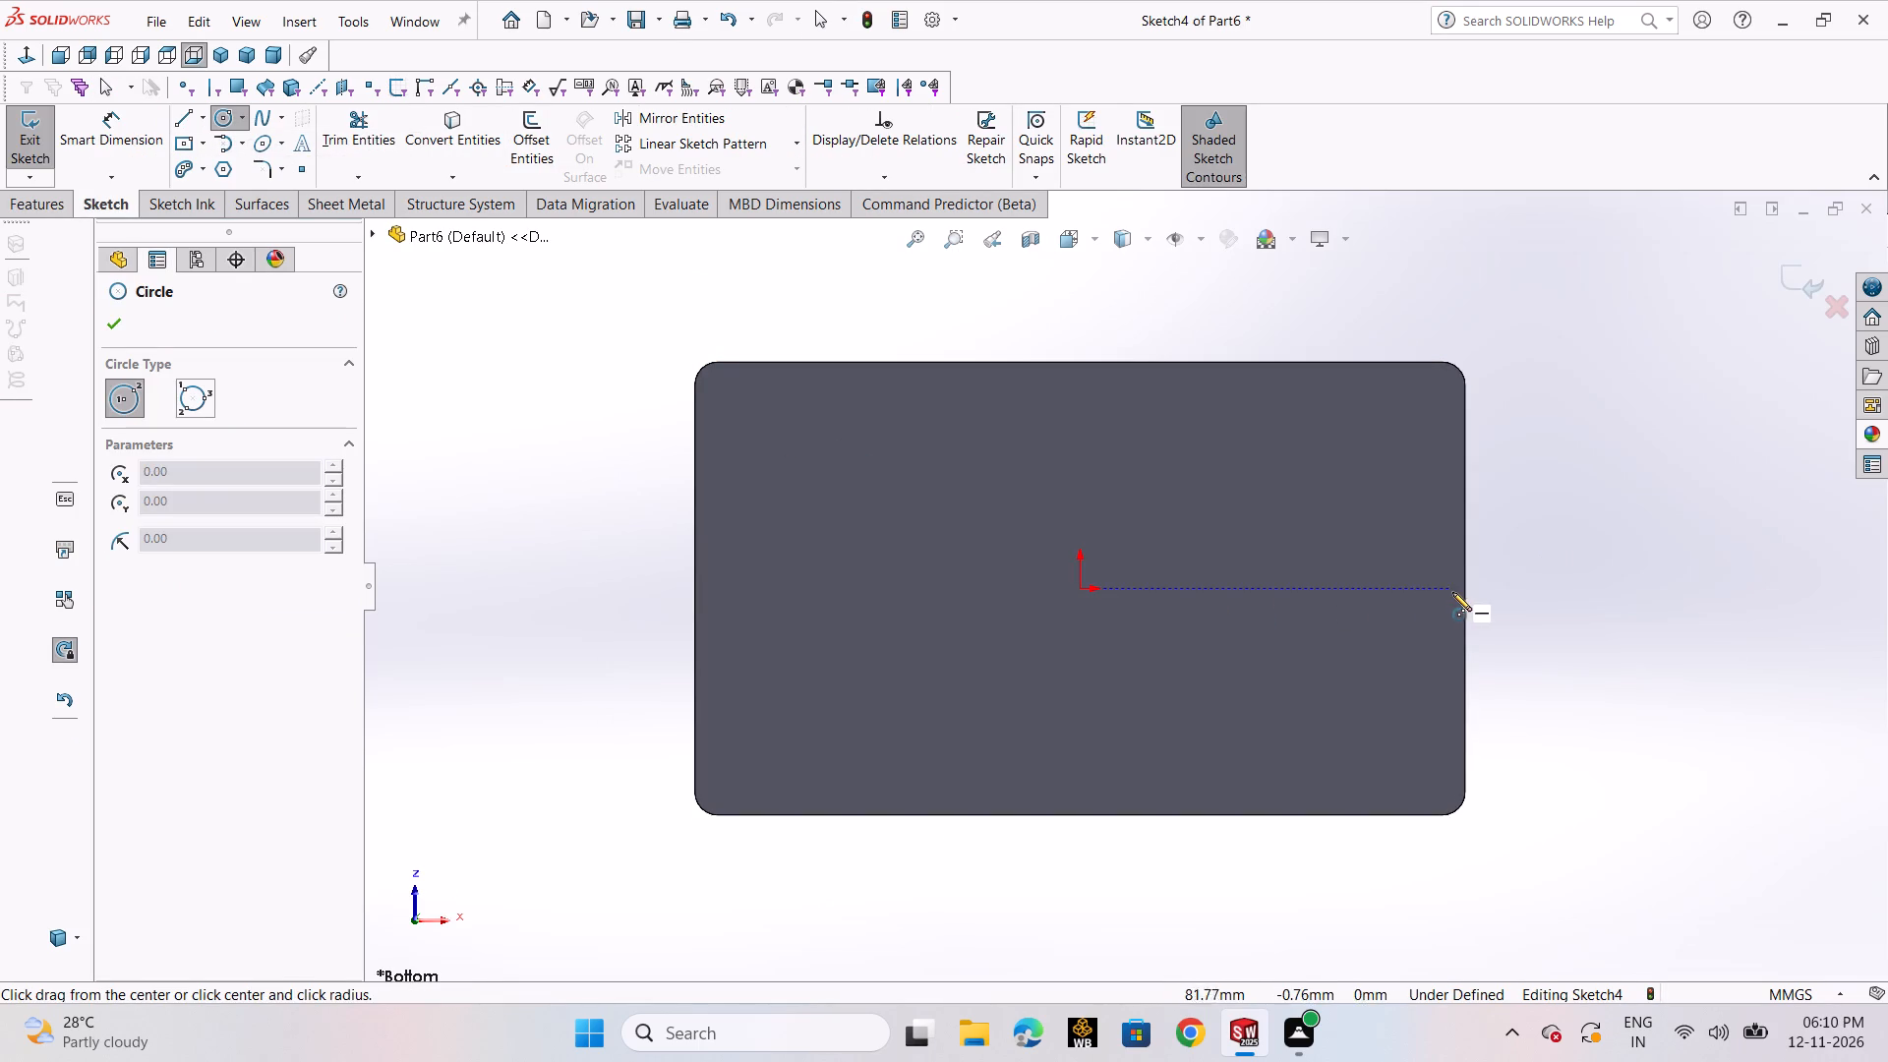
click(1463, 589)
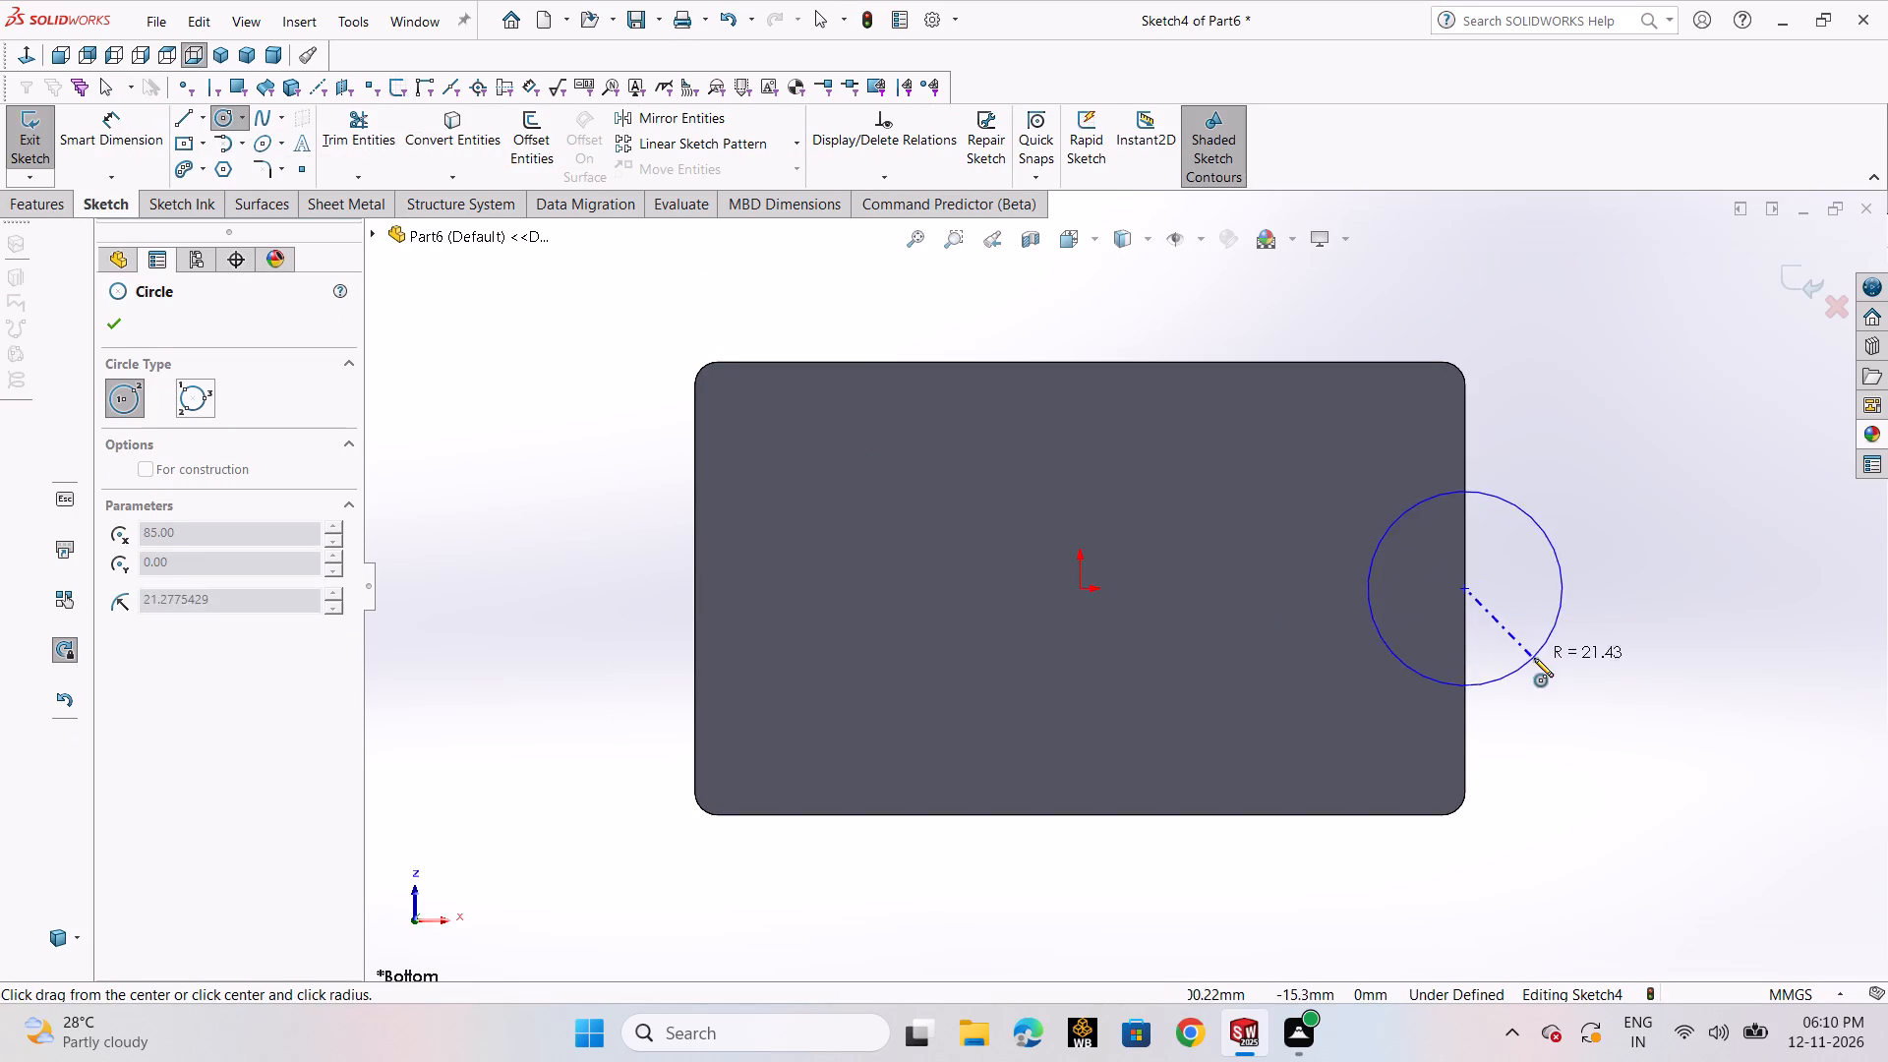
click(1534, 659)
Dimension the circle on the base's underside to a 30 mm diameter.
click(134, 160)
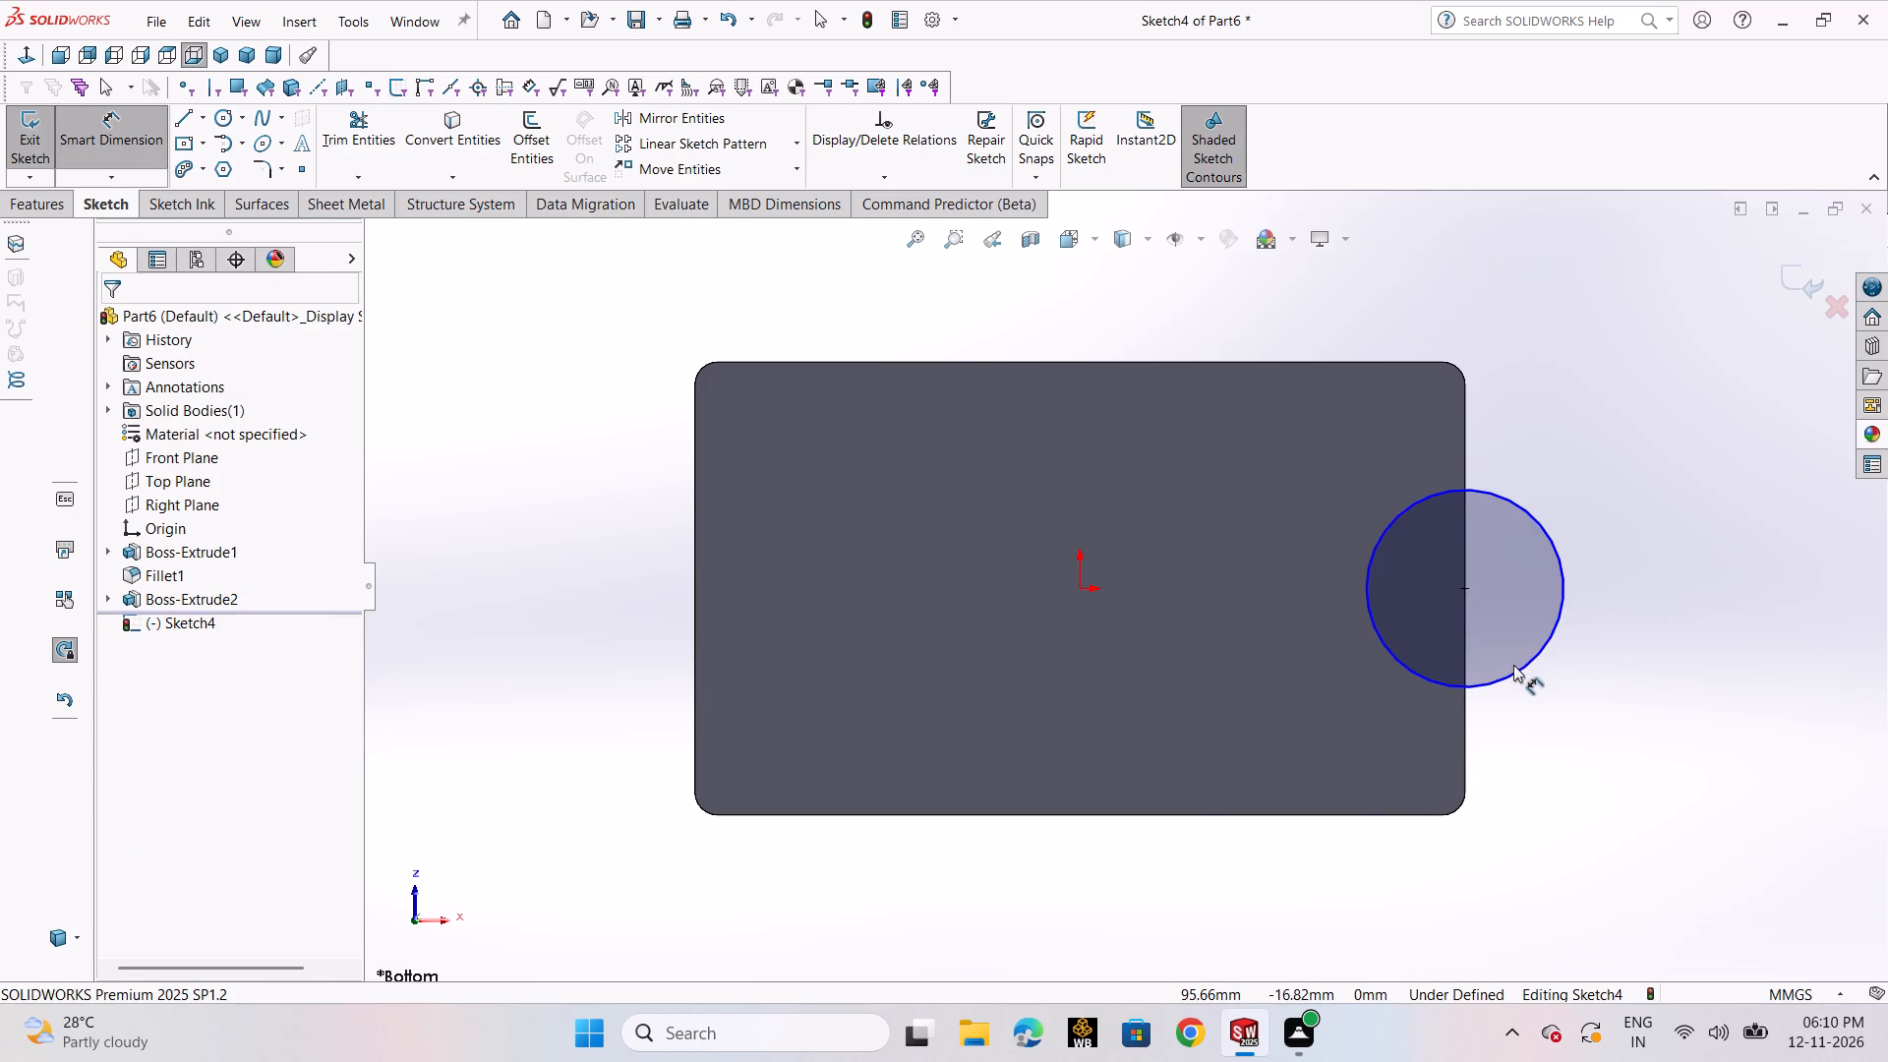
click(1513, 669)
click(1572, 819)
text(30)
key(Return)
click(117, 322)
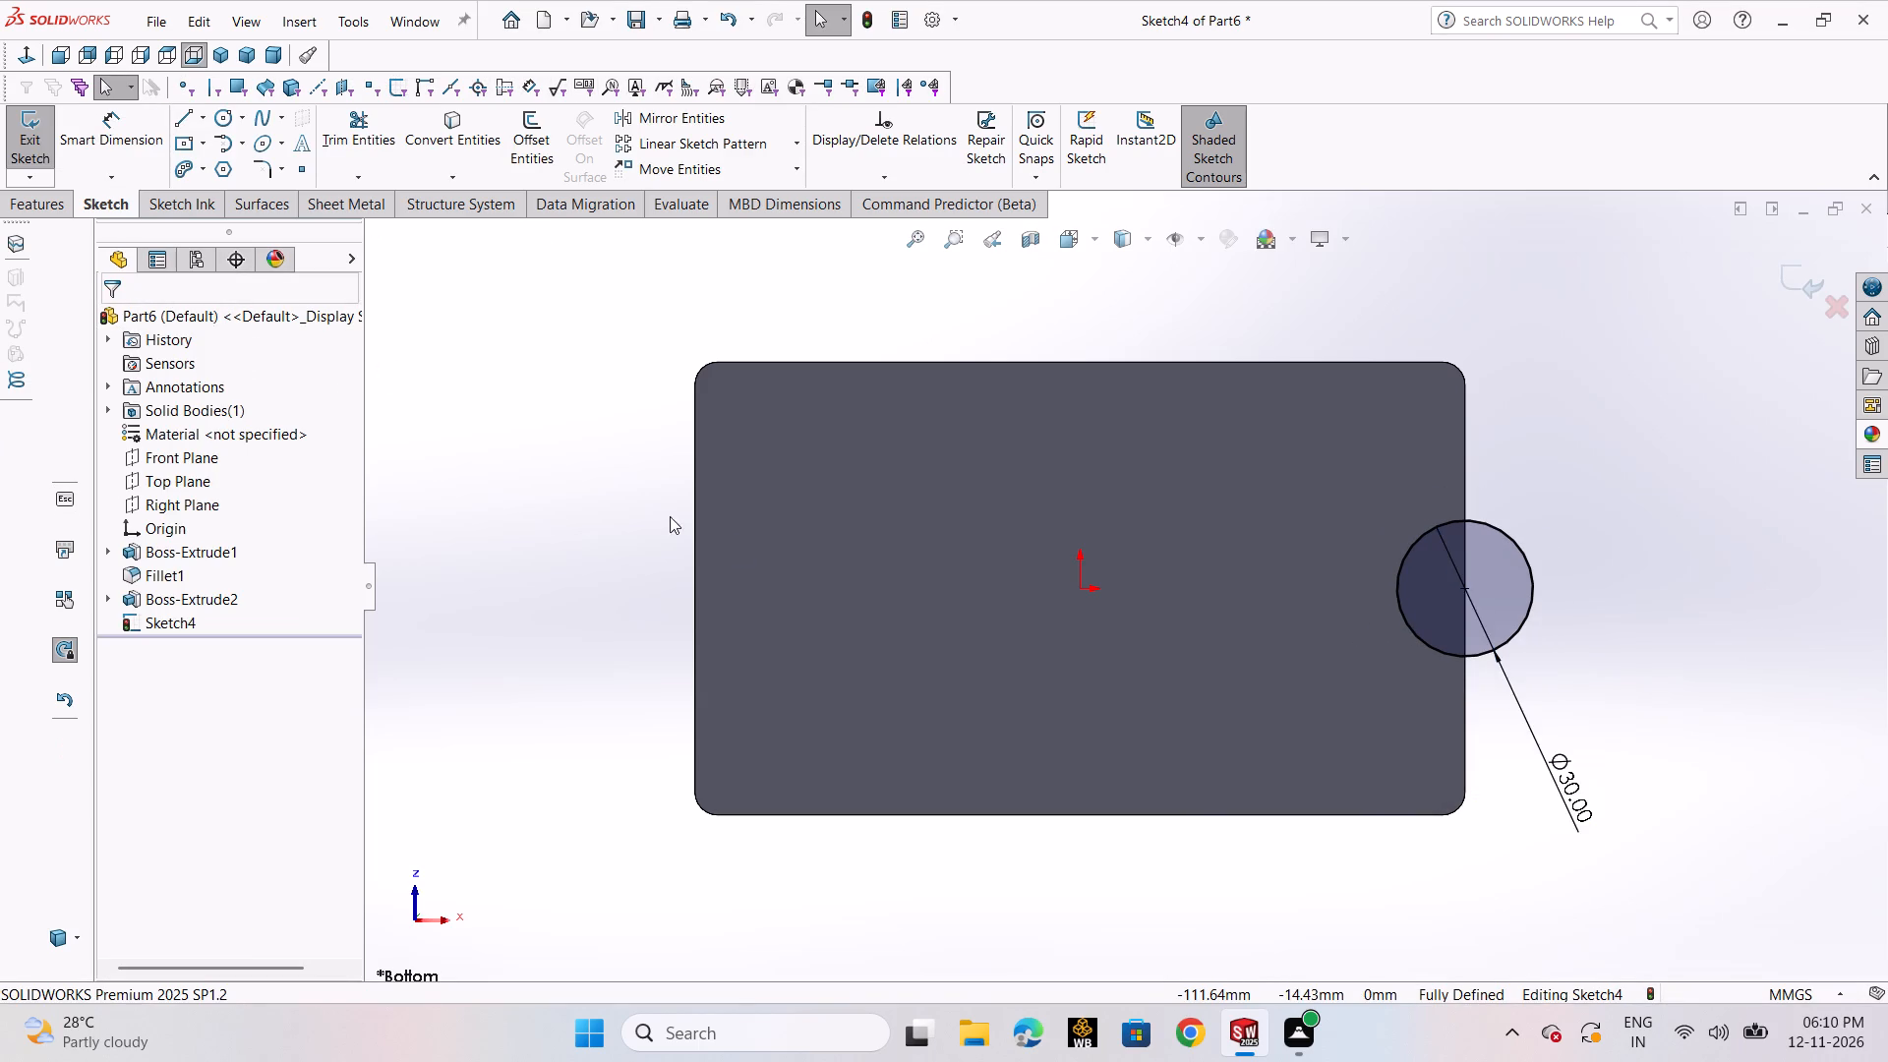
Exit the sketch and extrude the circle as a Blind boss 130 mm, reversed upward through the base, with Merge result on.
scroll(860, 525, up, 2)
middle_drag(977, 542, 951, 843)
scroll(1041, 653, up, 1)
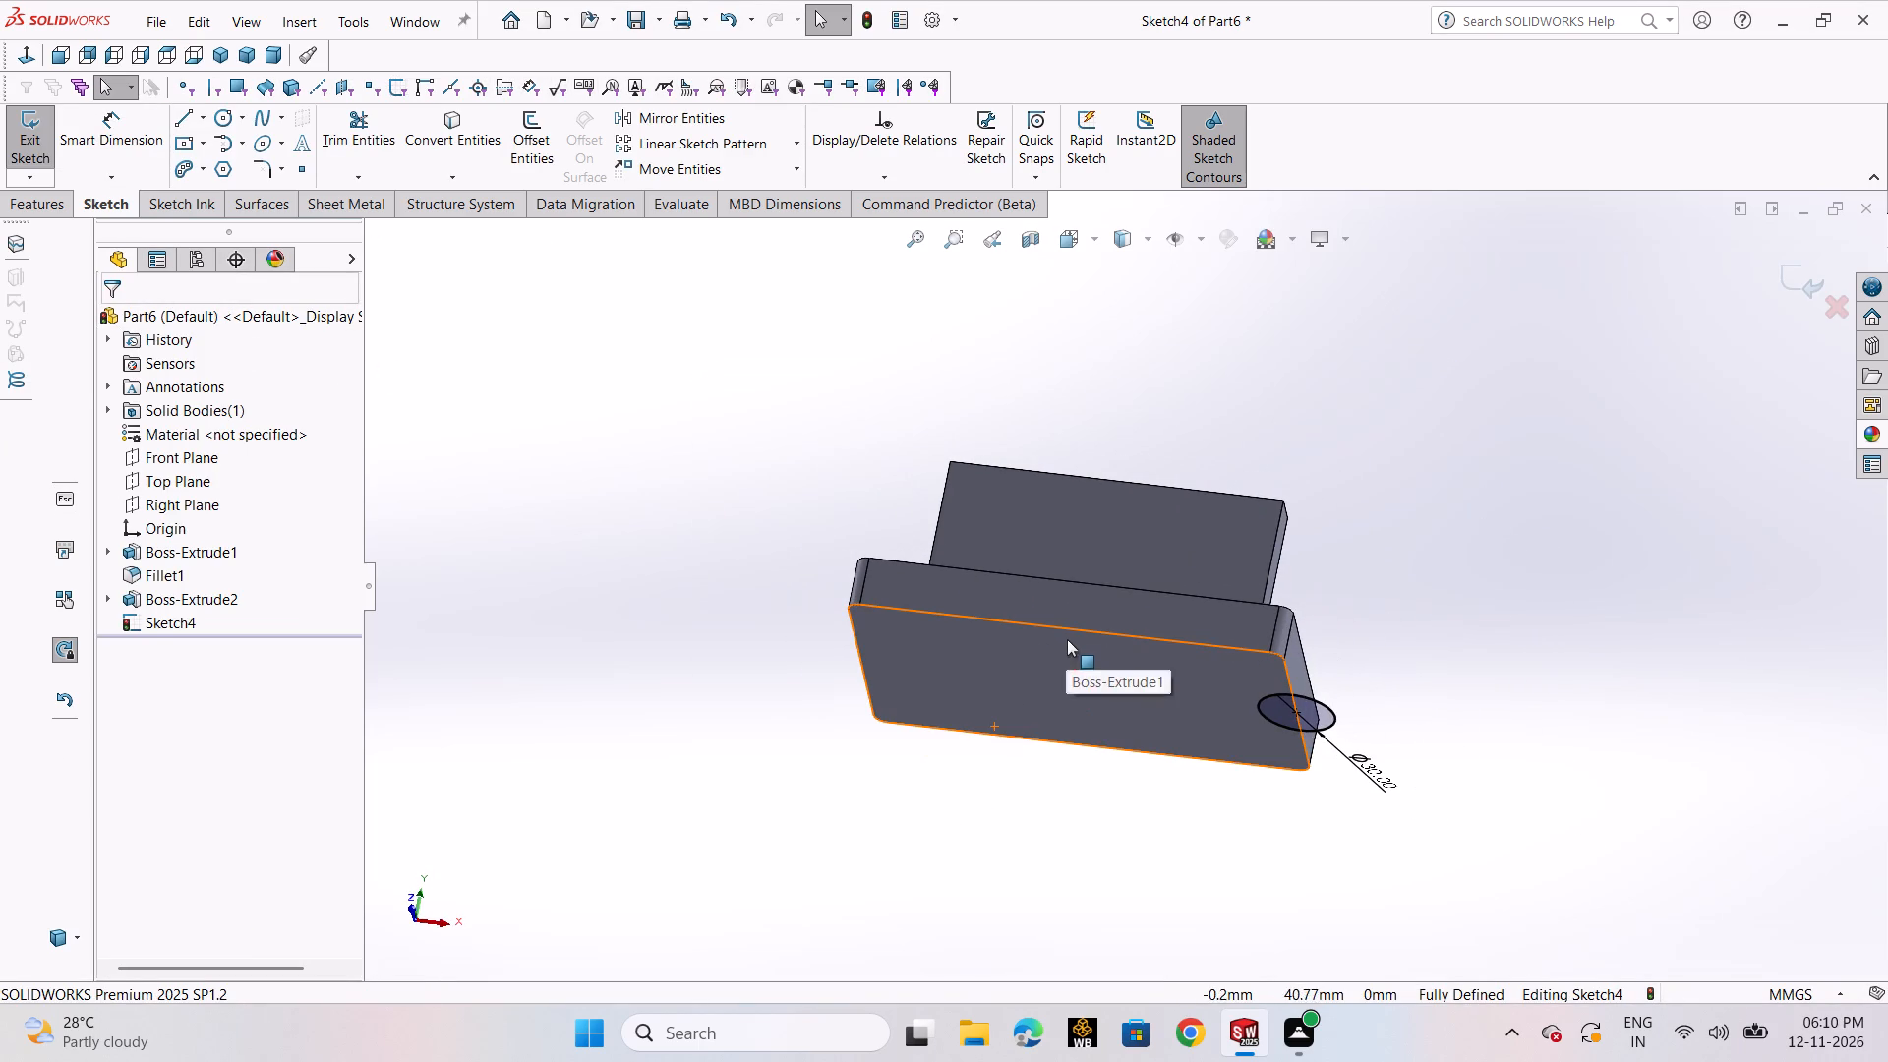
click(39, 145)
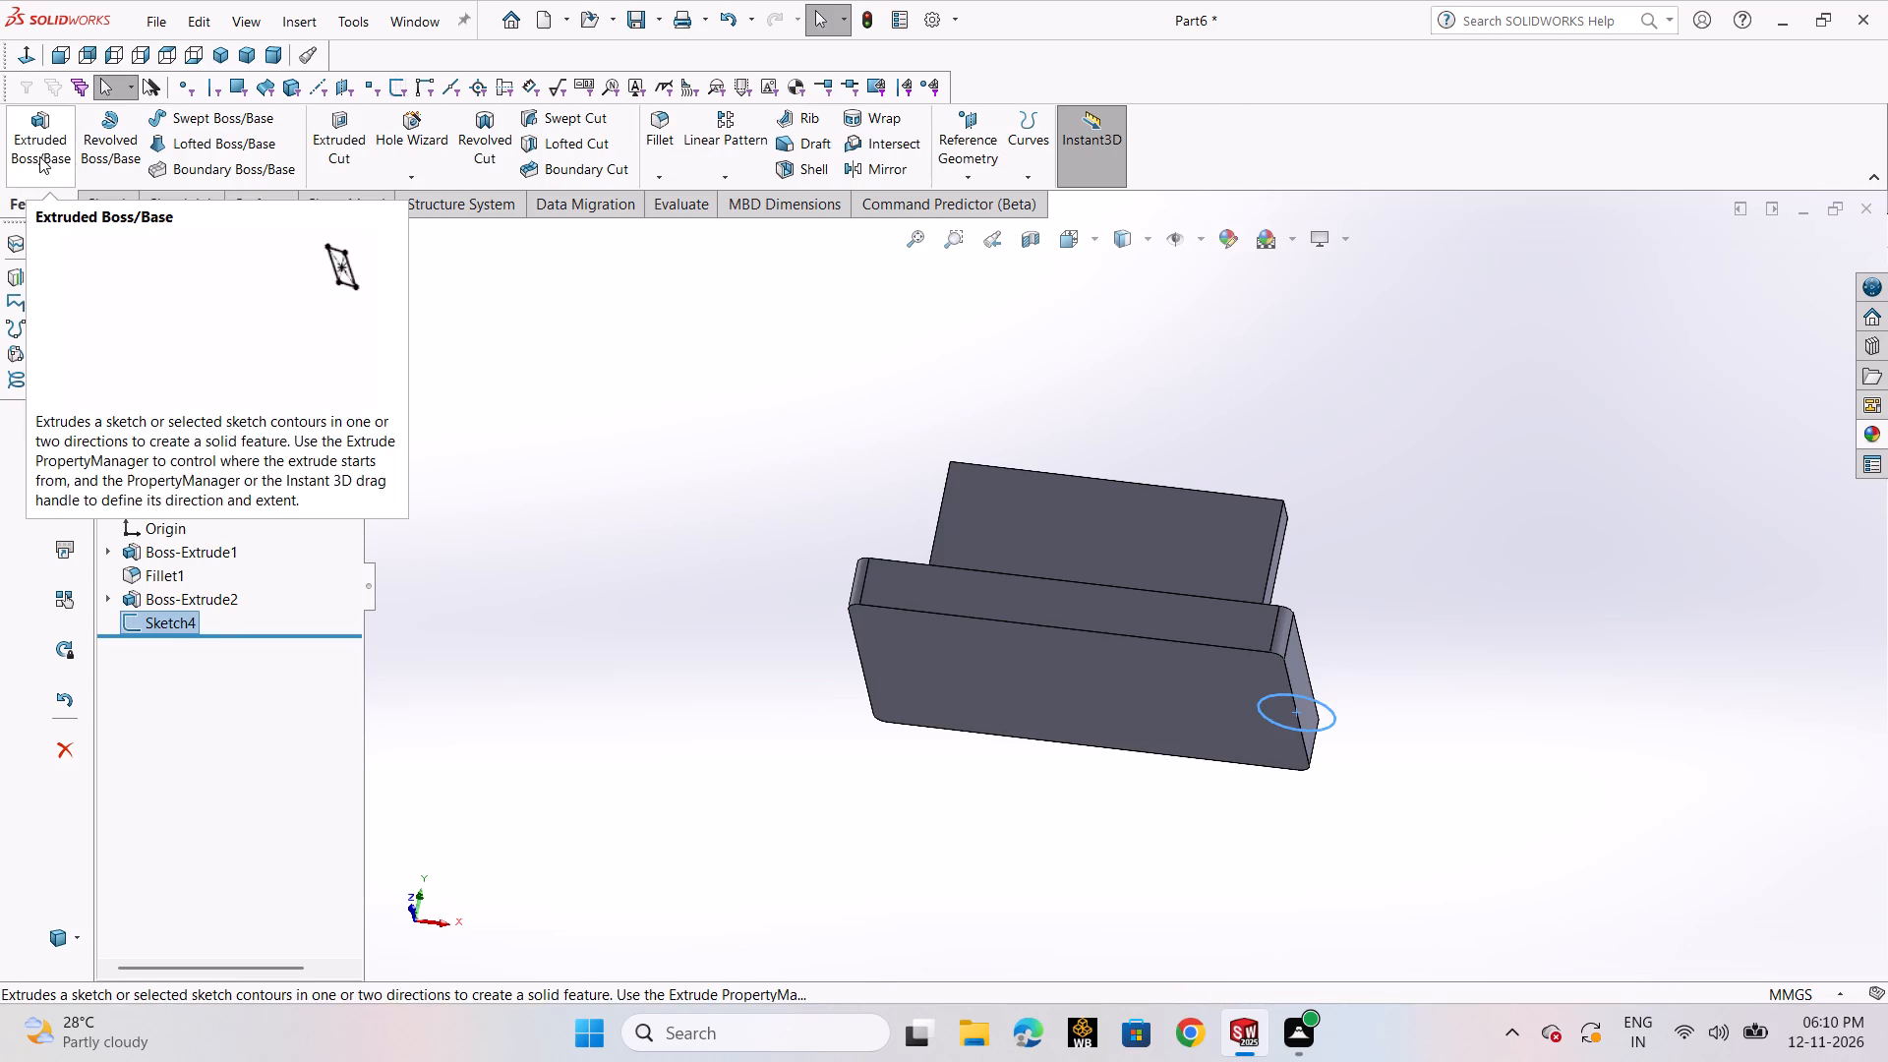
click(39, 156)
middle_drag(1463, 531, 1394, 685)
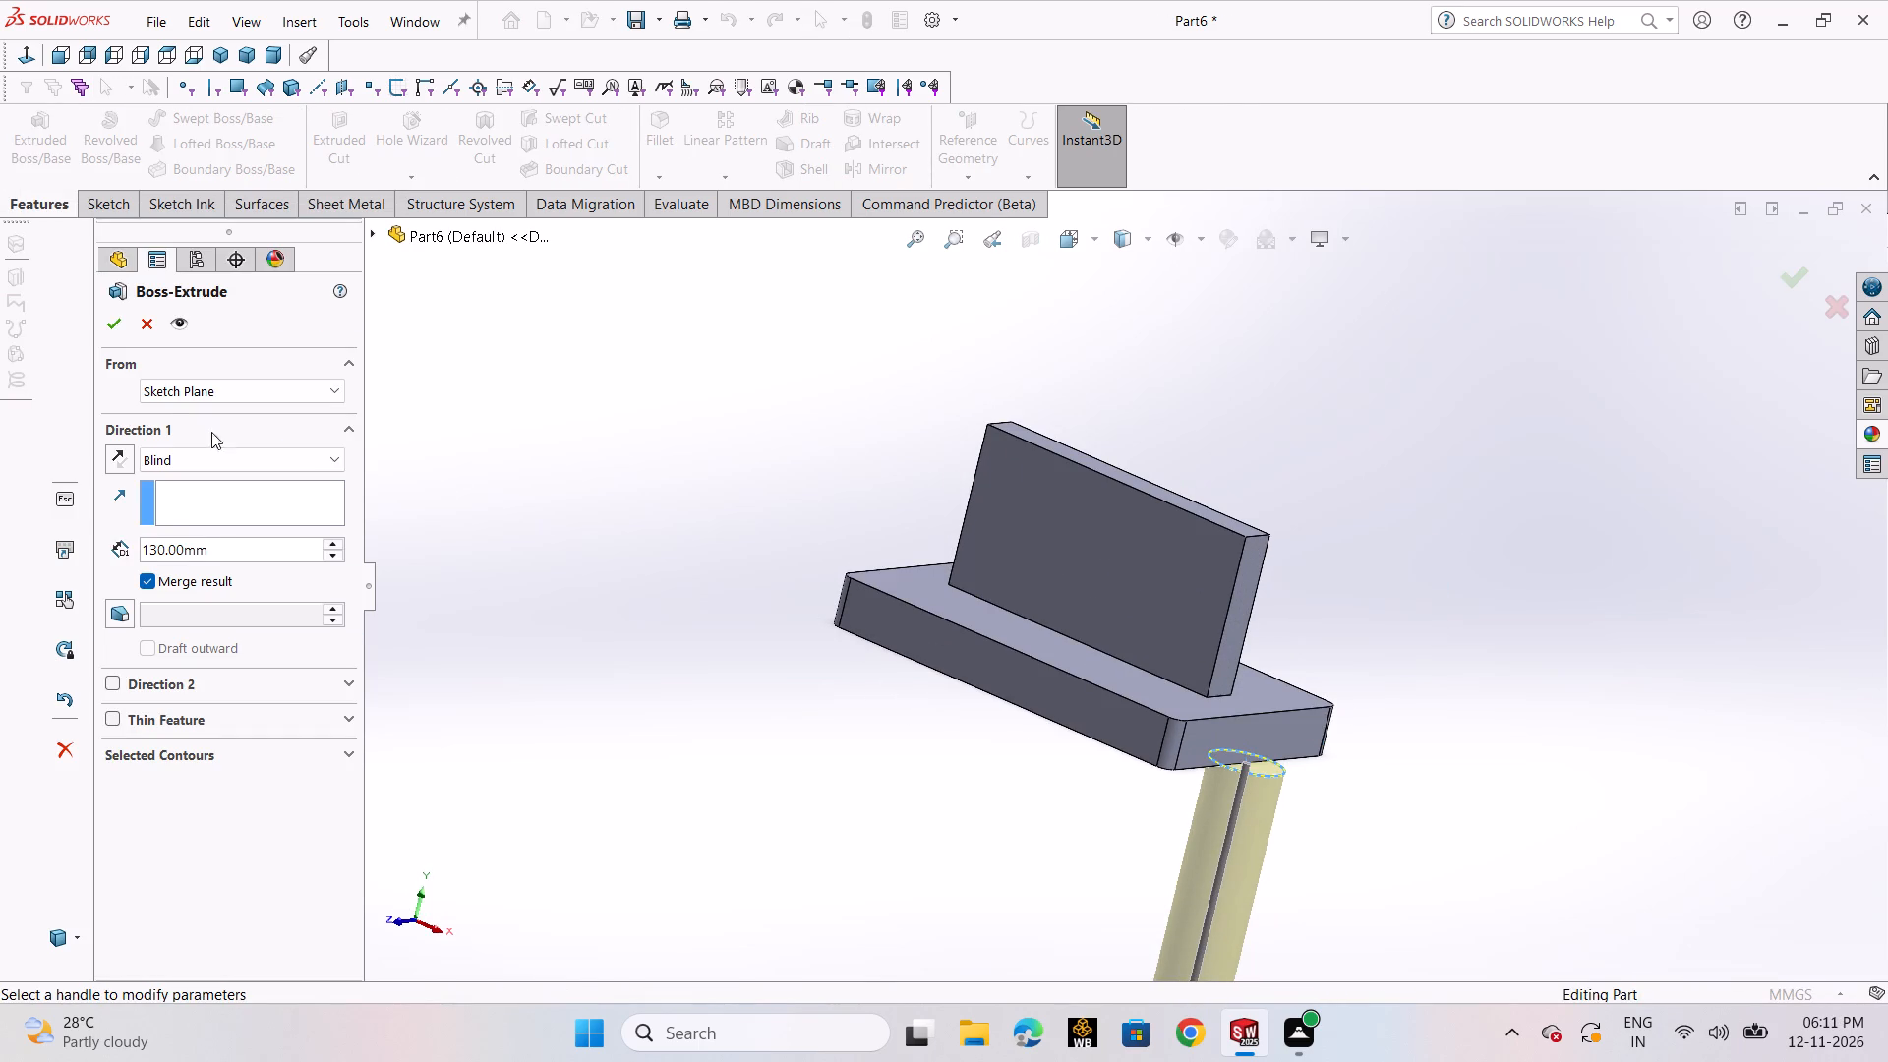
click(117, 456)
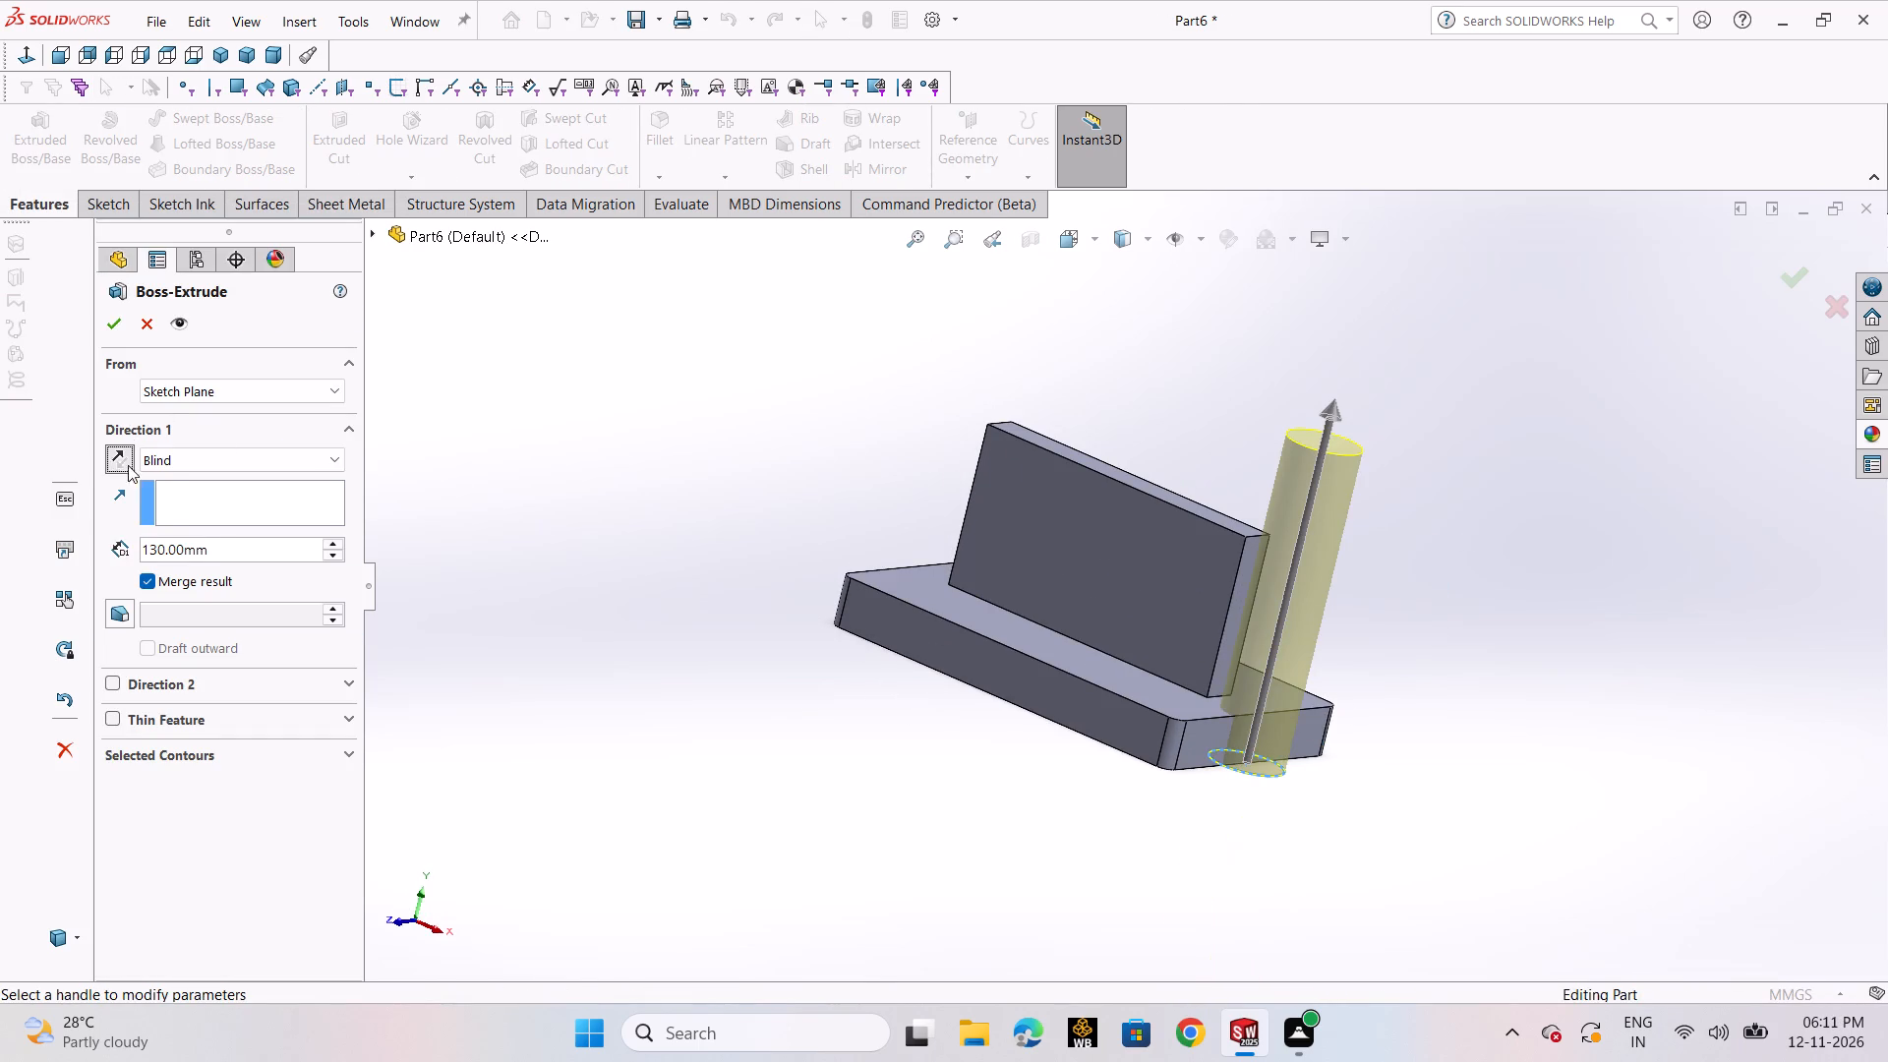
click(118, 331)
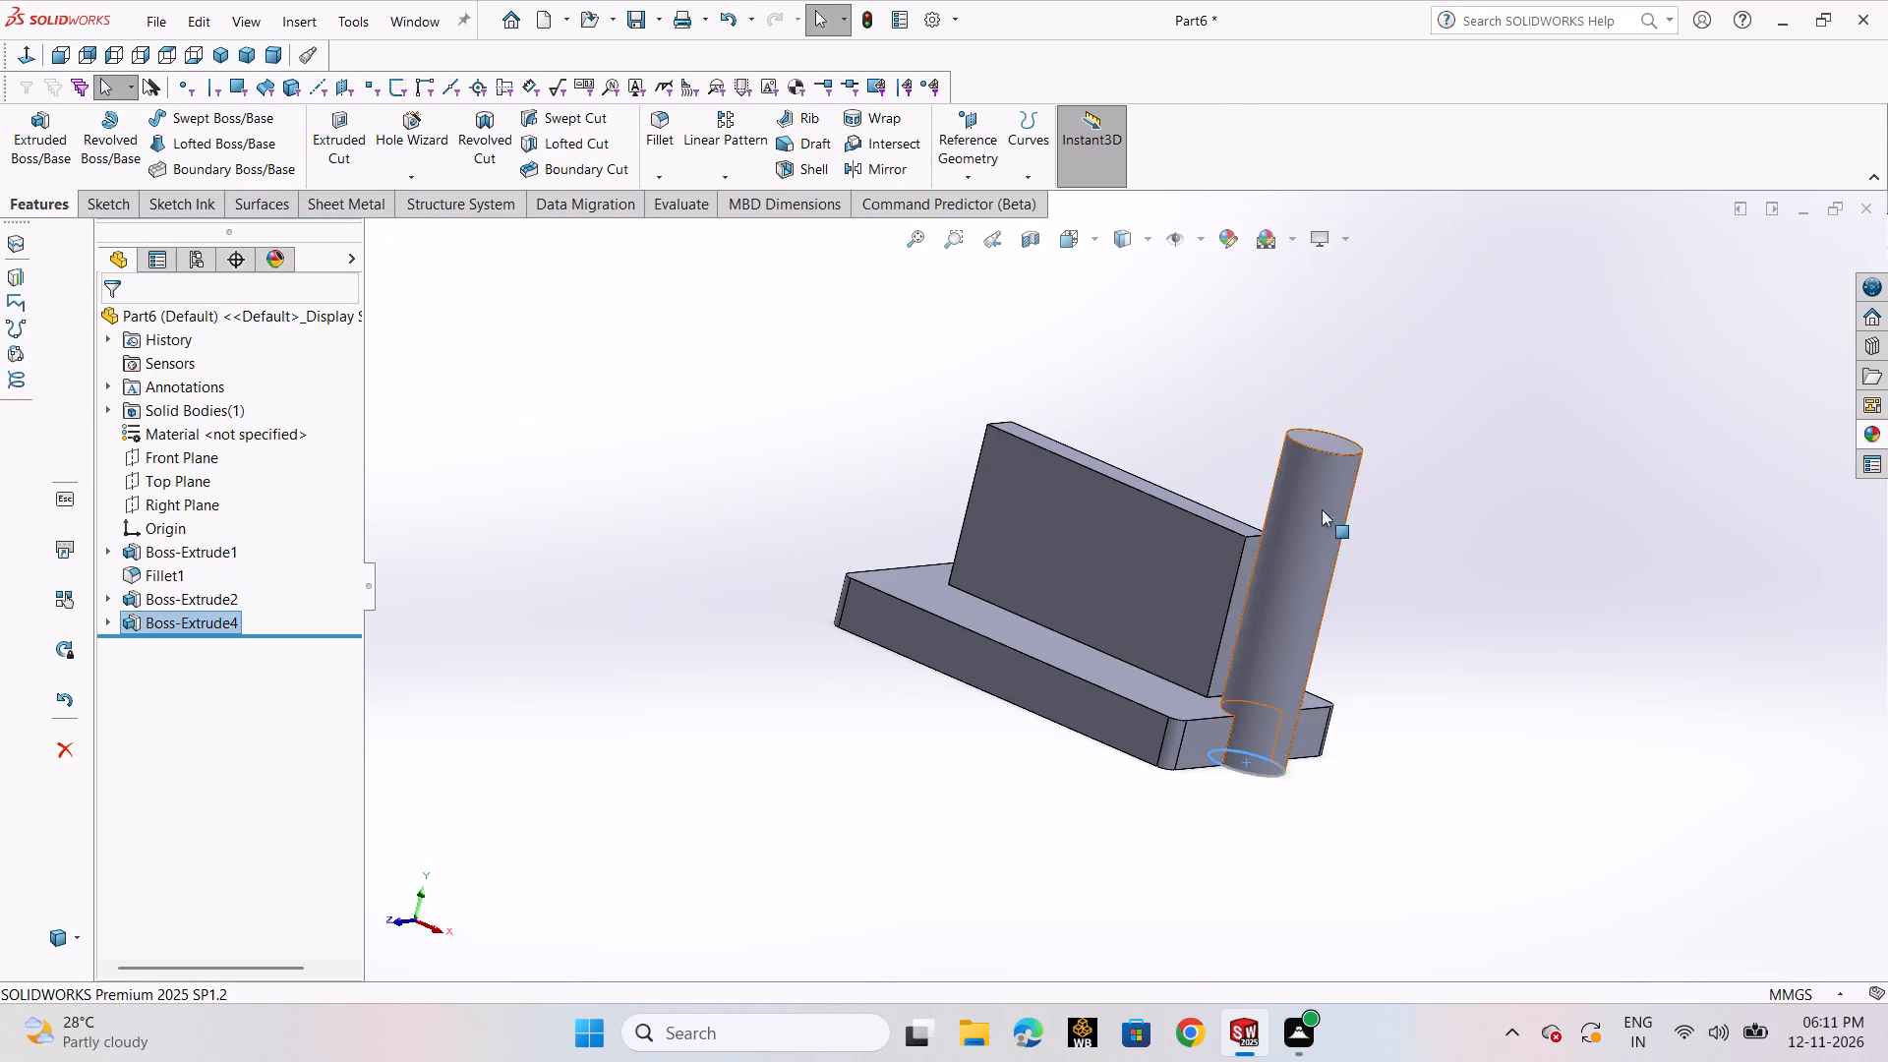
click(1430, 509)
On the cylinder's top face, sketch a circle of about 7 mm radius centred on the cylinder's axis.
click(1324, 436)
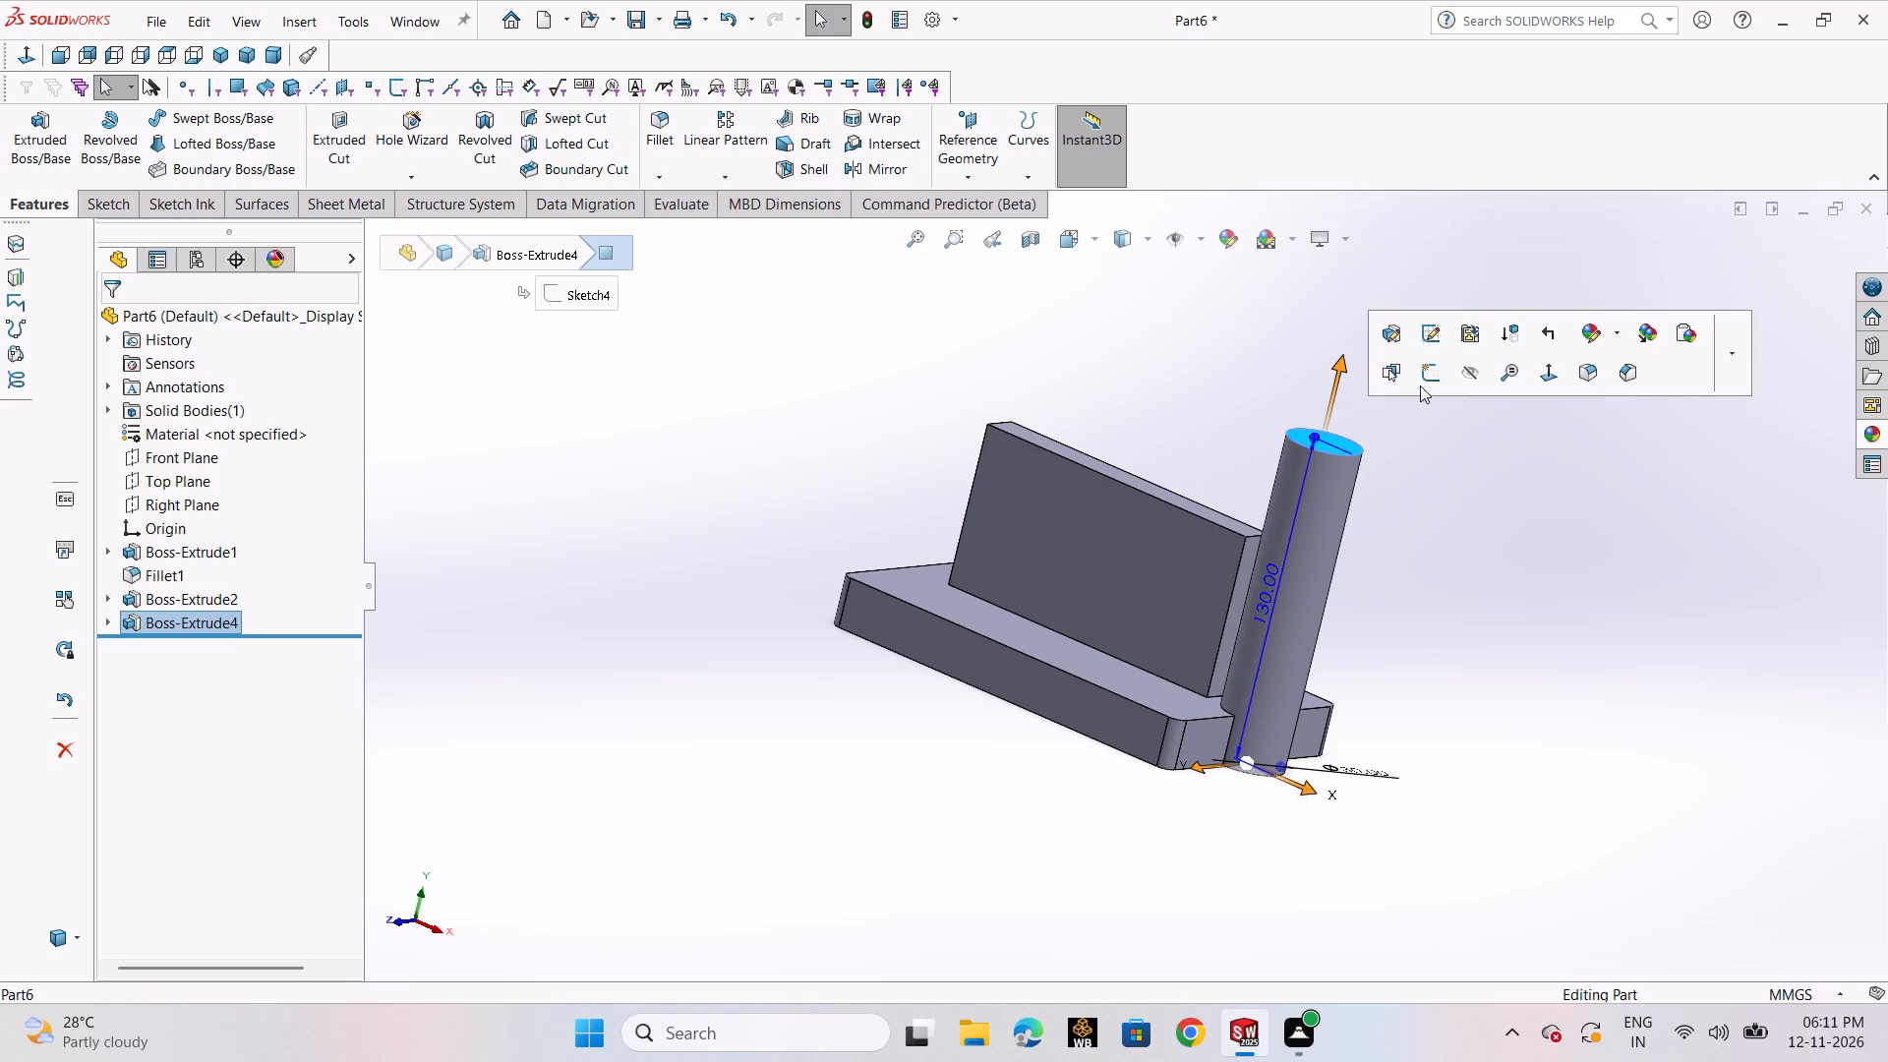
click(1425, 383)
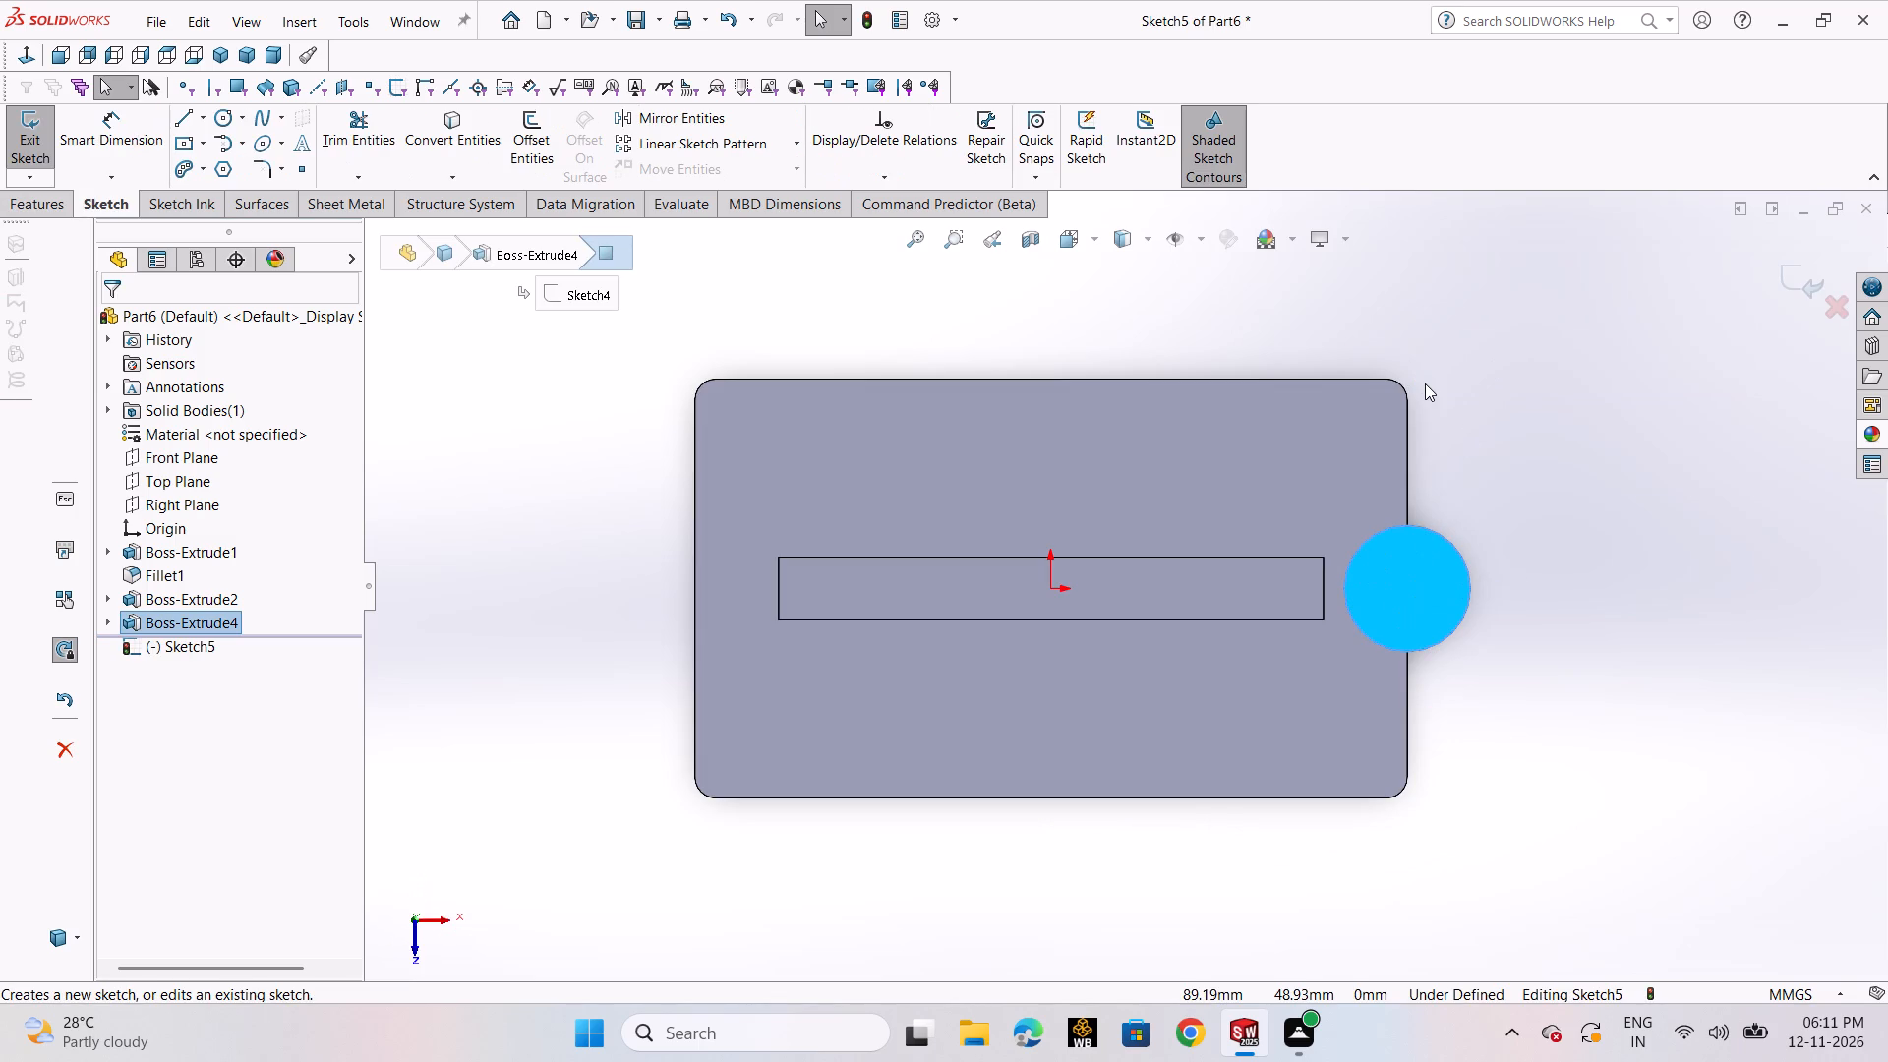
click(238, 124)
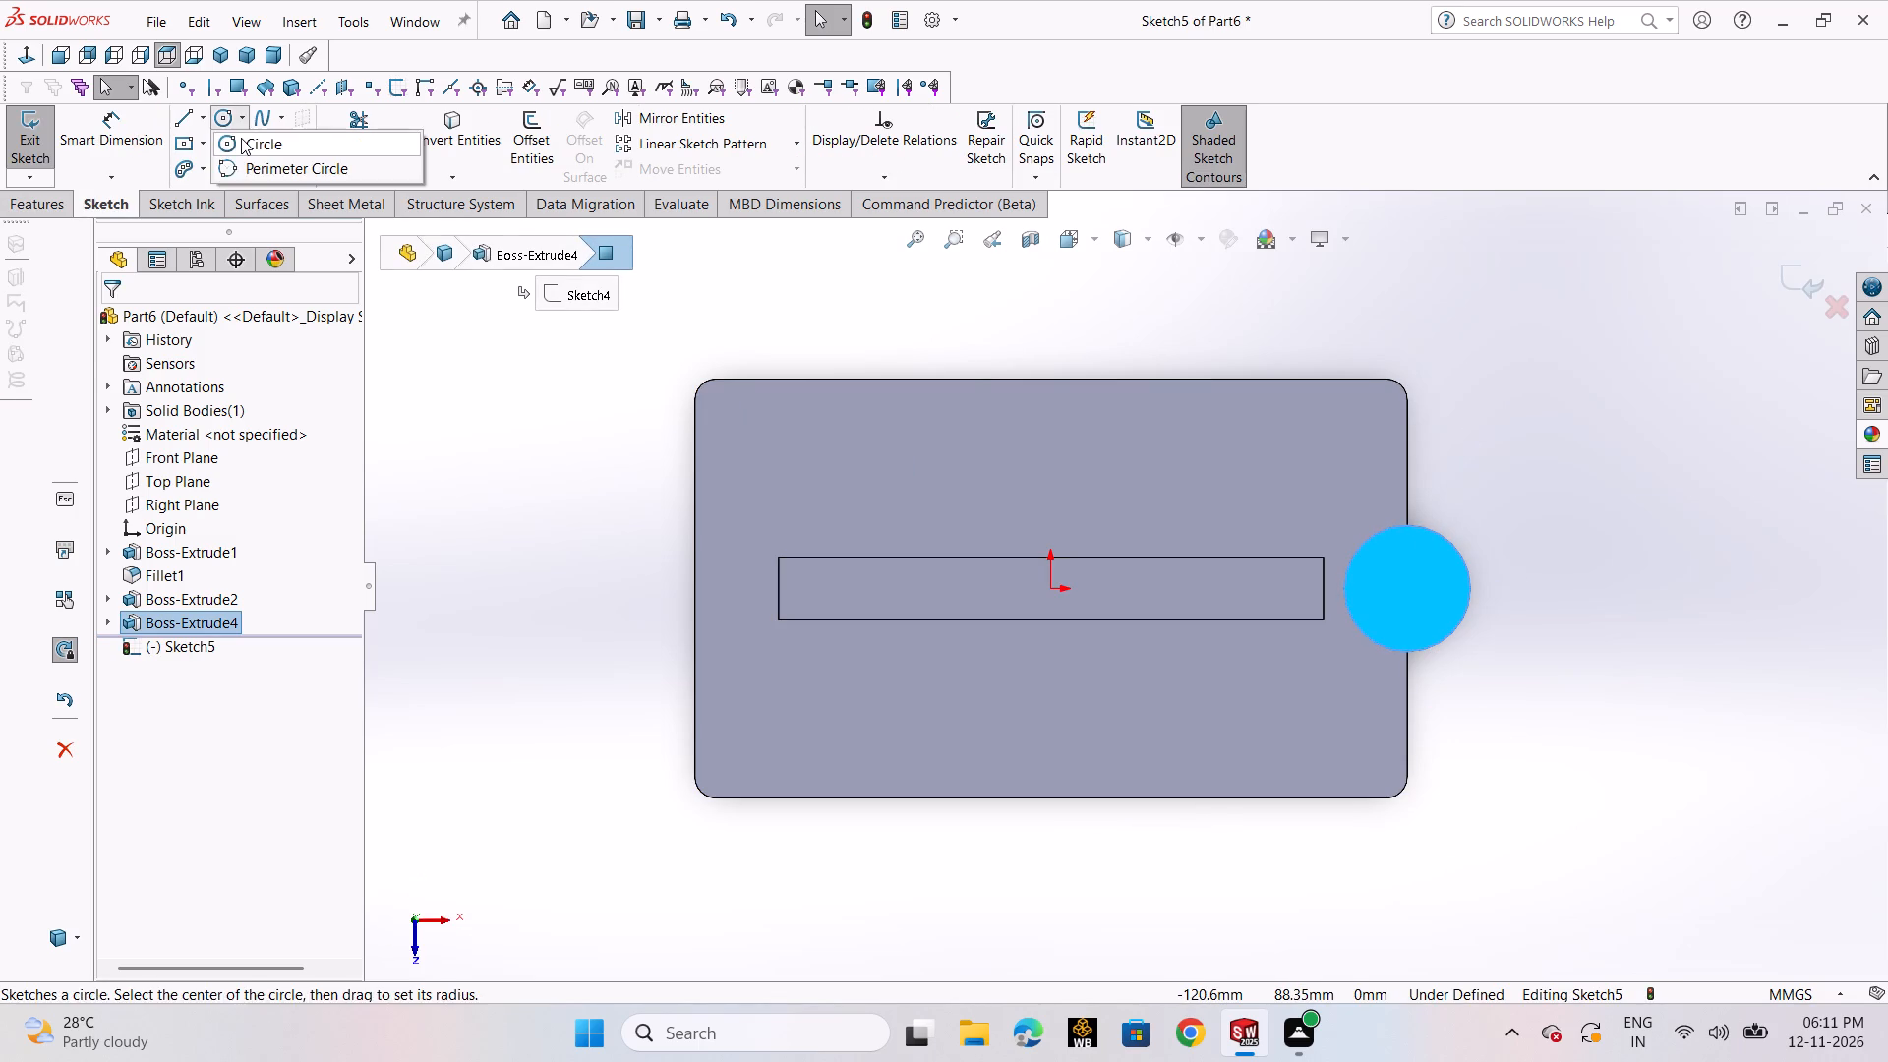
click(241, 138)
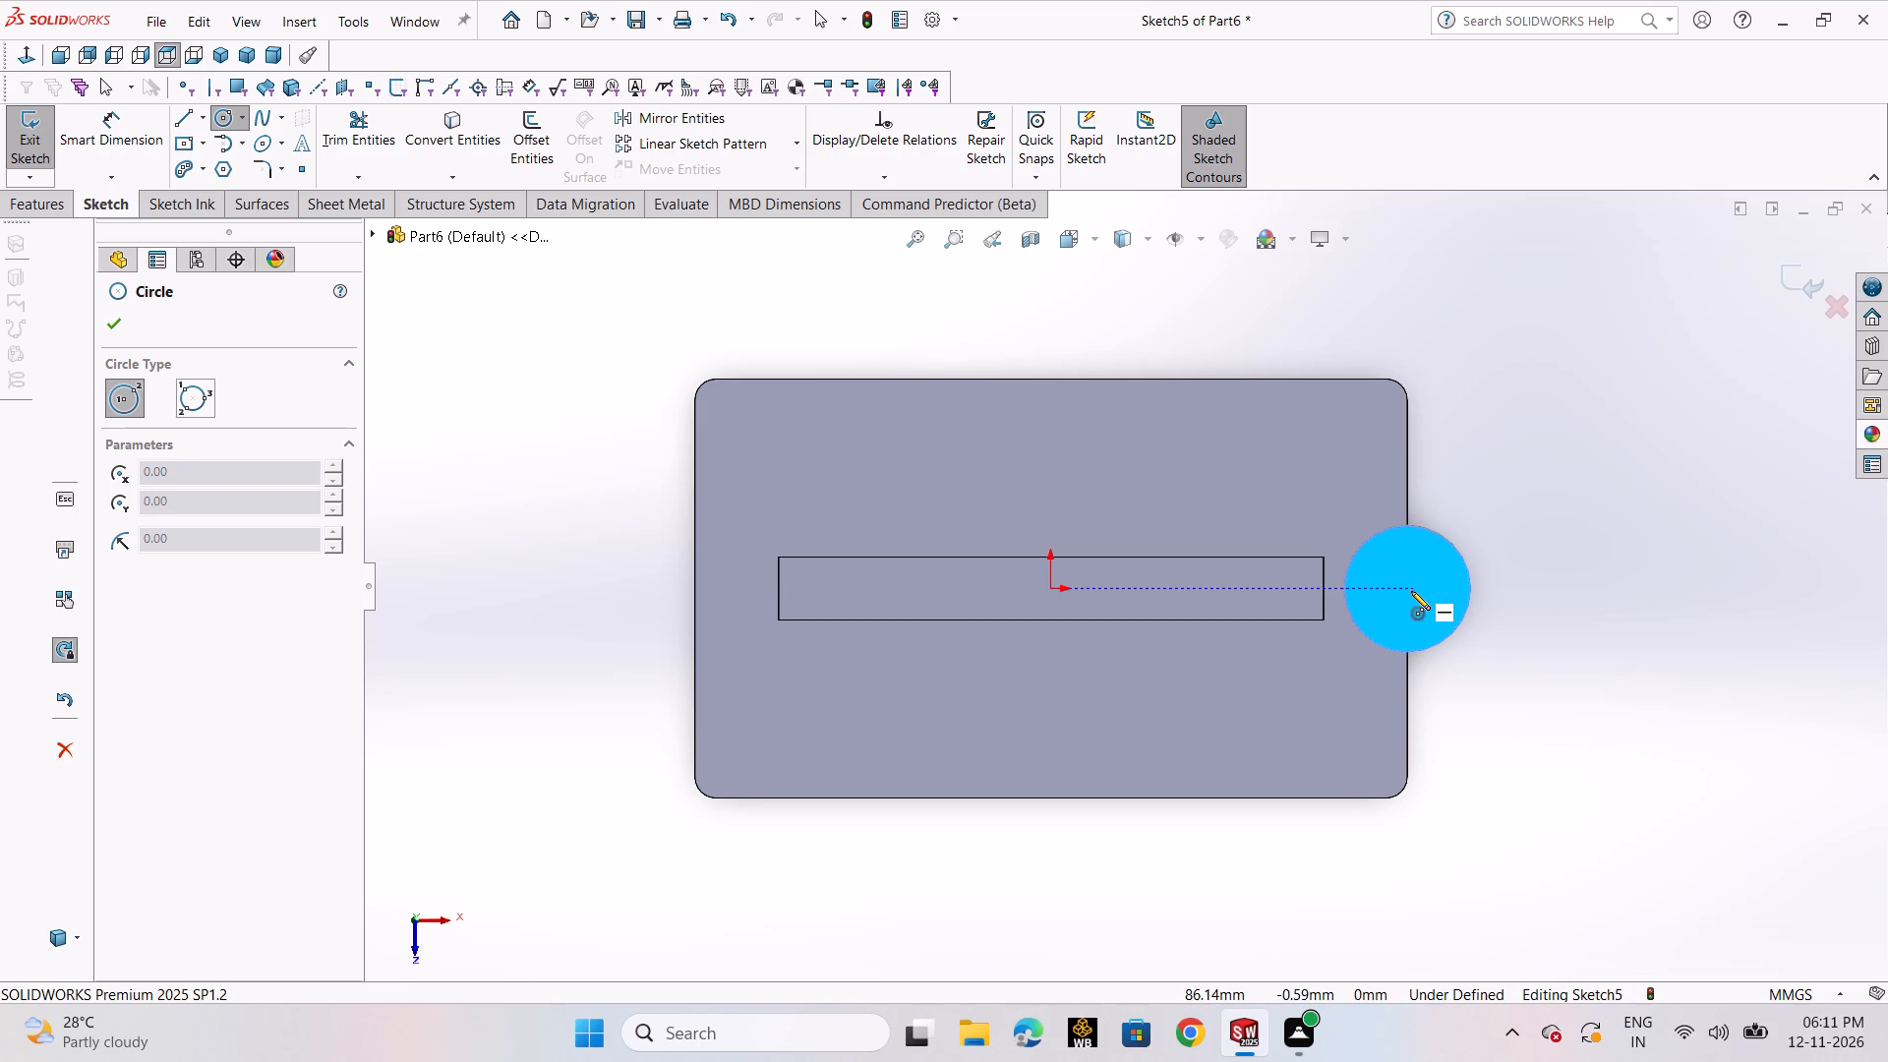
click(1407, 589)
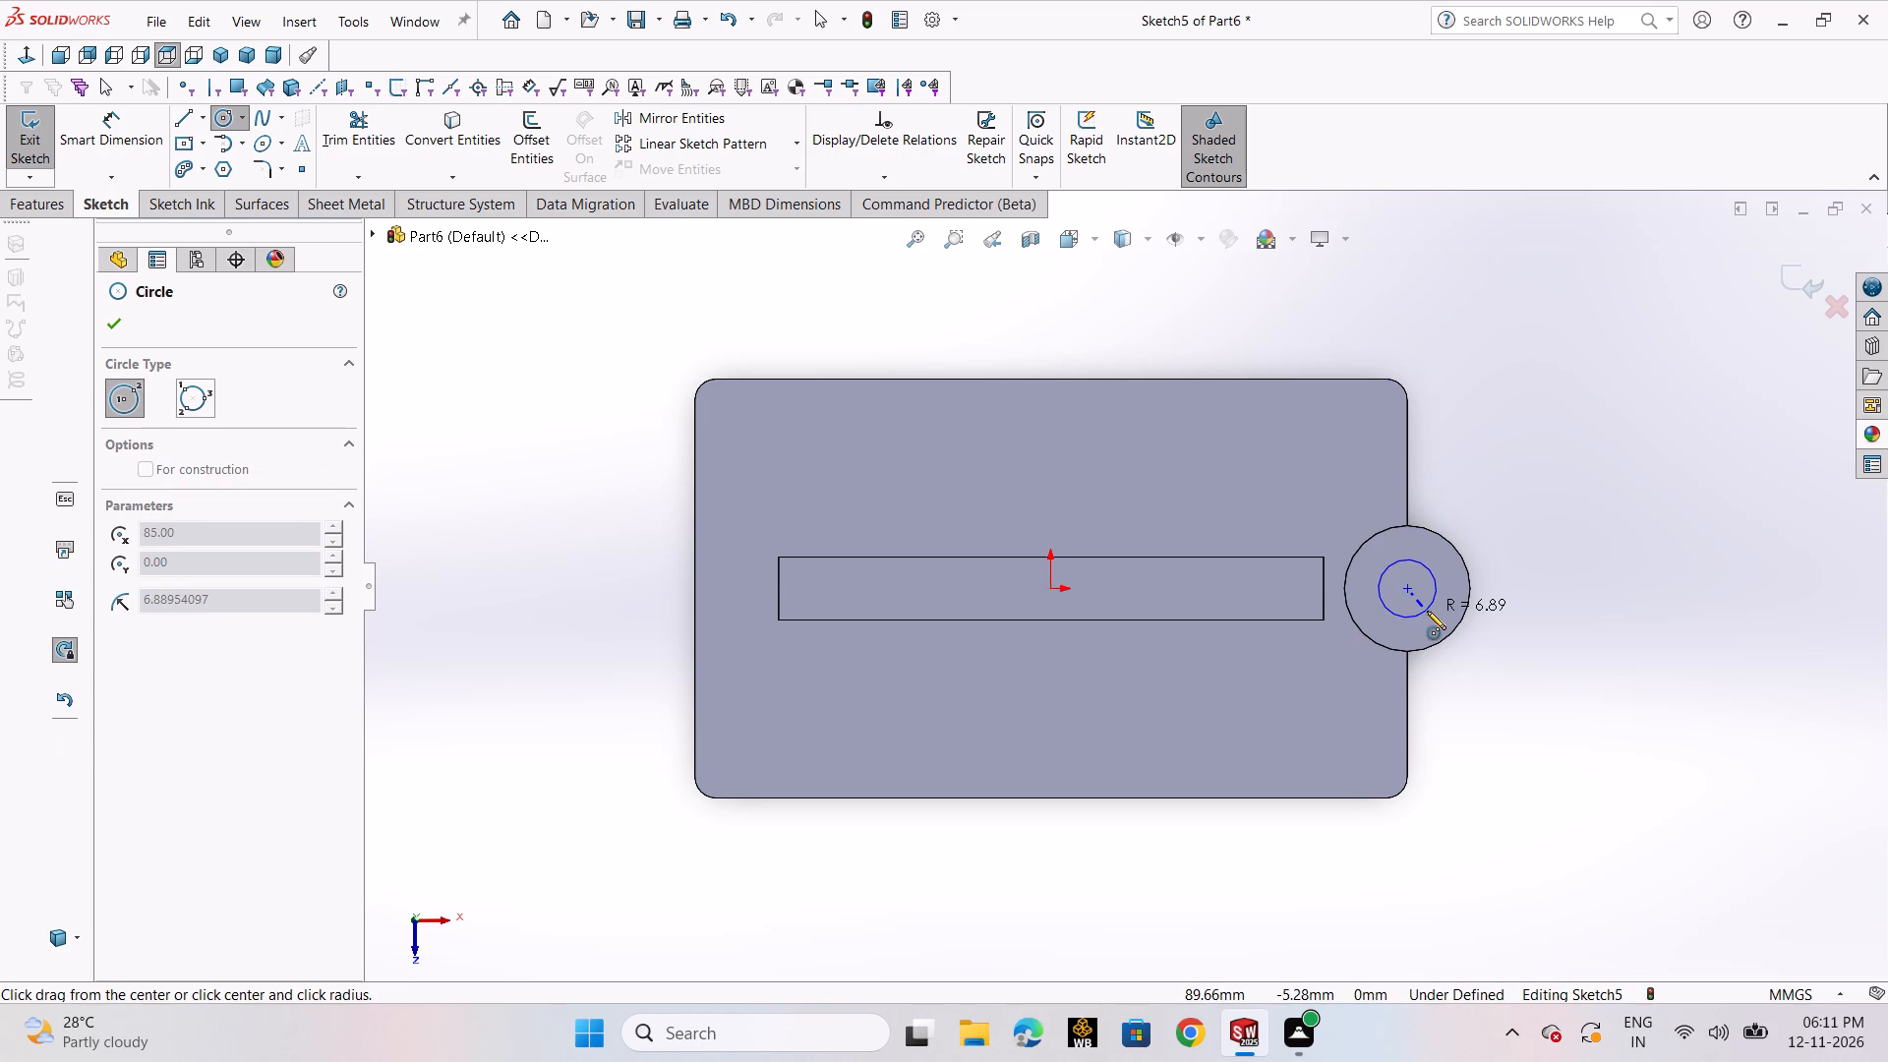
click(1427, 611)
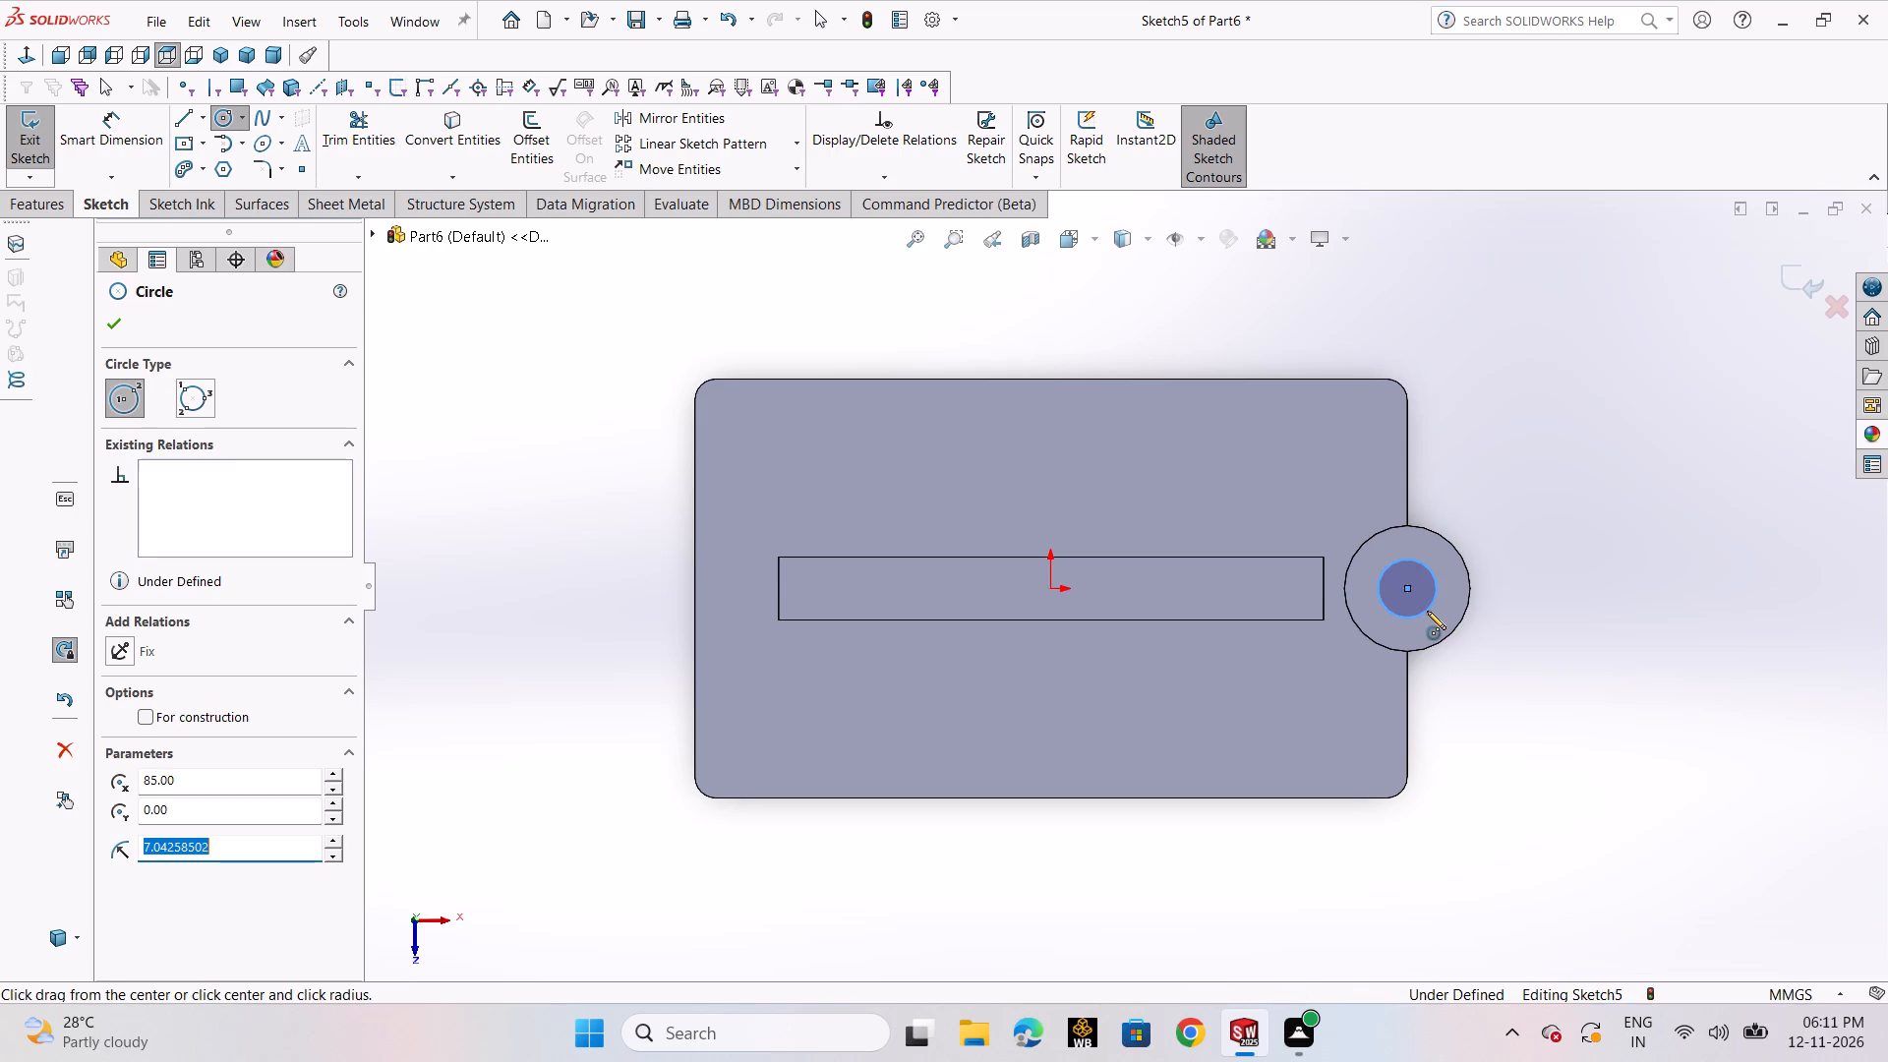
Dimension the circle on the cylinder's top face to a 10 mm diameter.
click(159, 139)
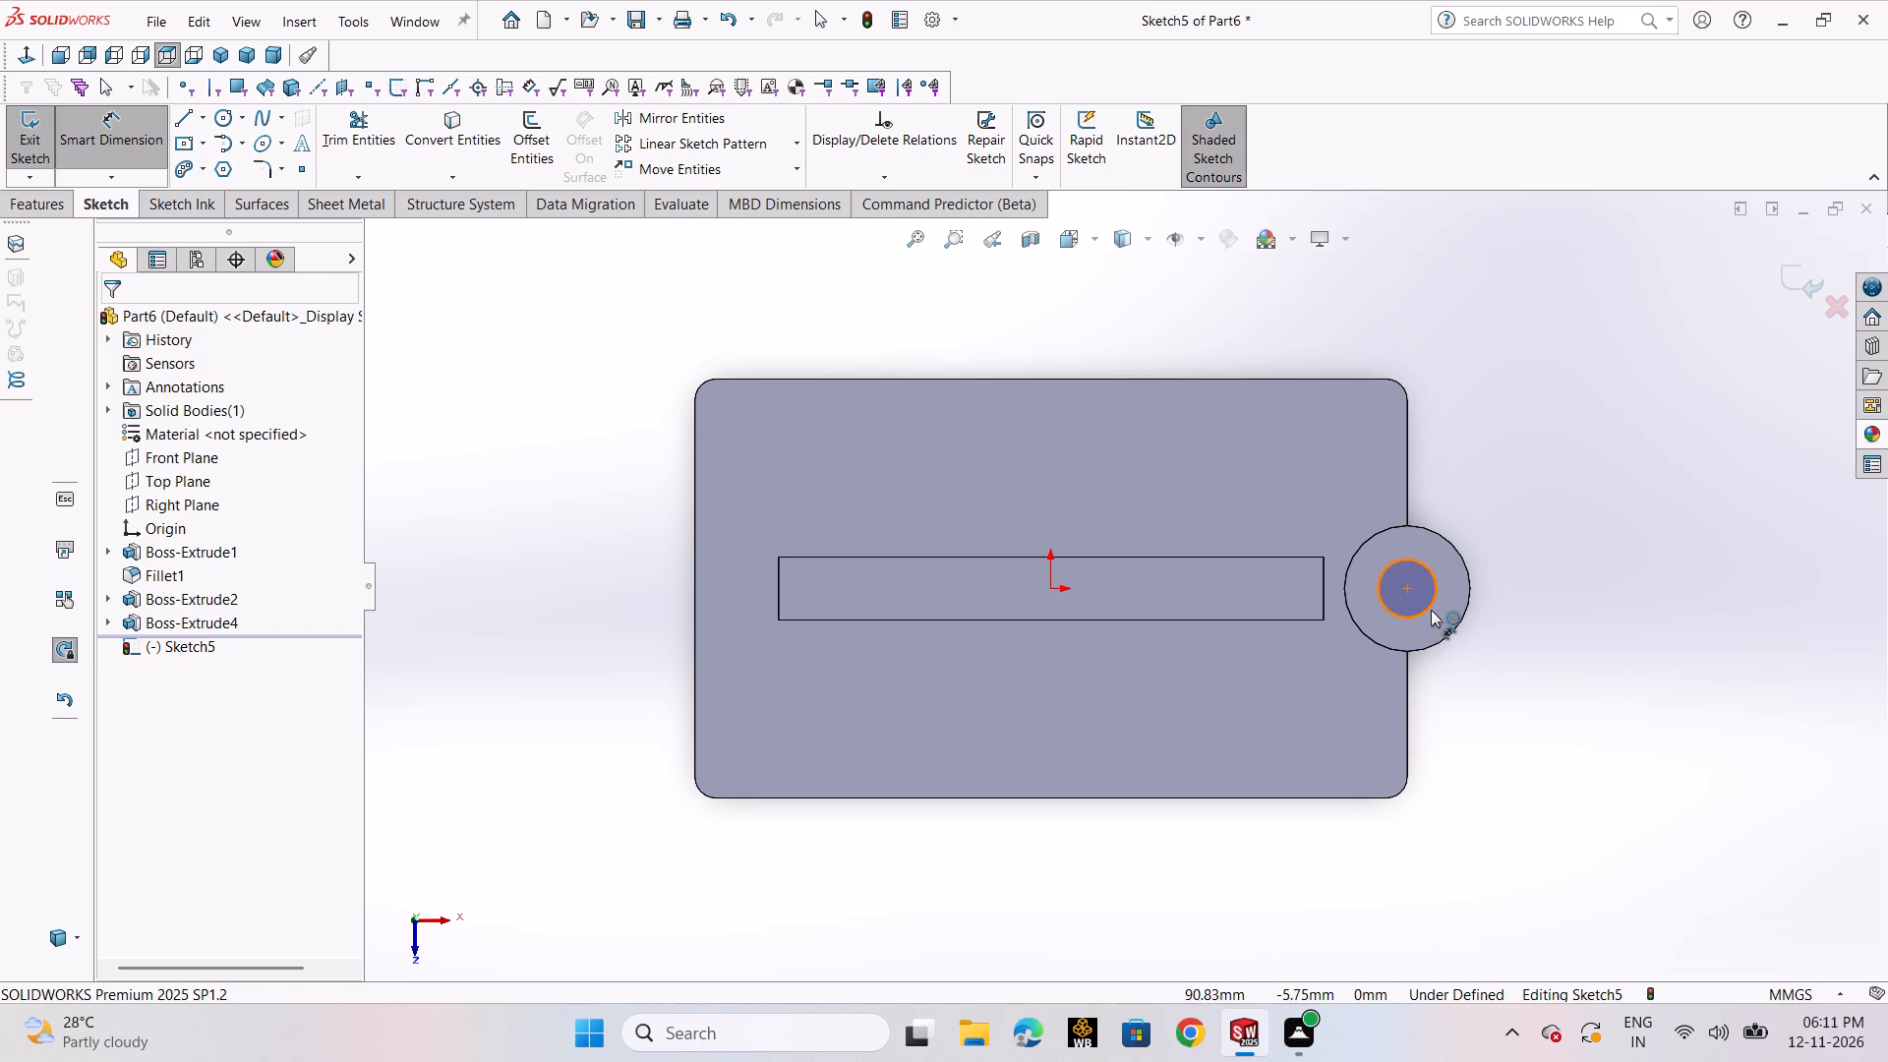
click(1431, 610)
click(1588, 745)
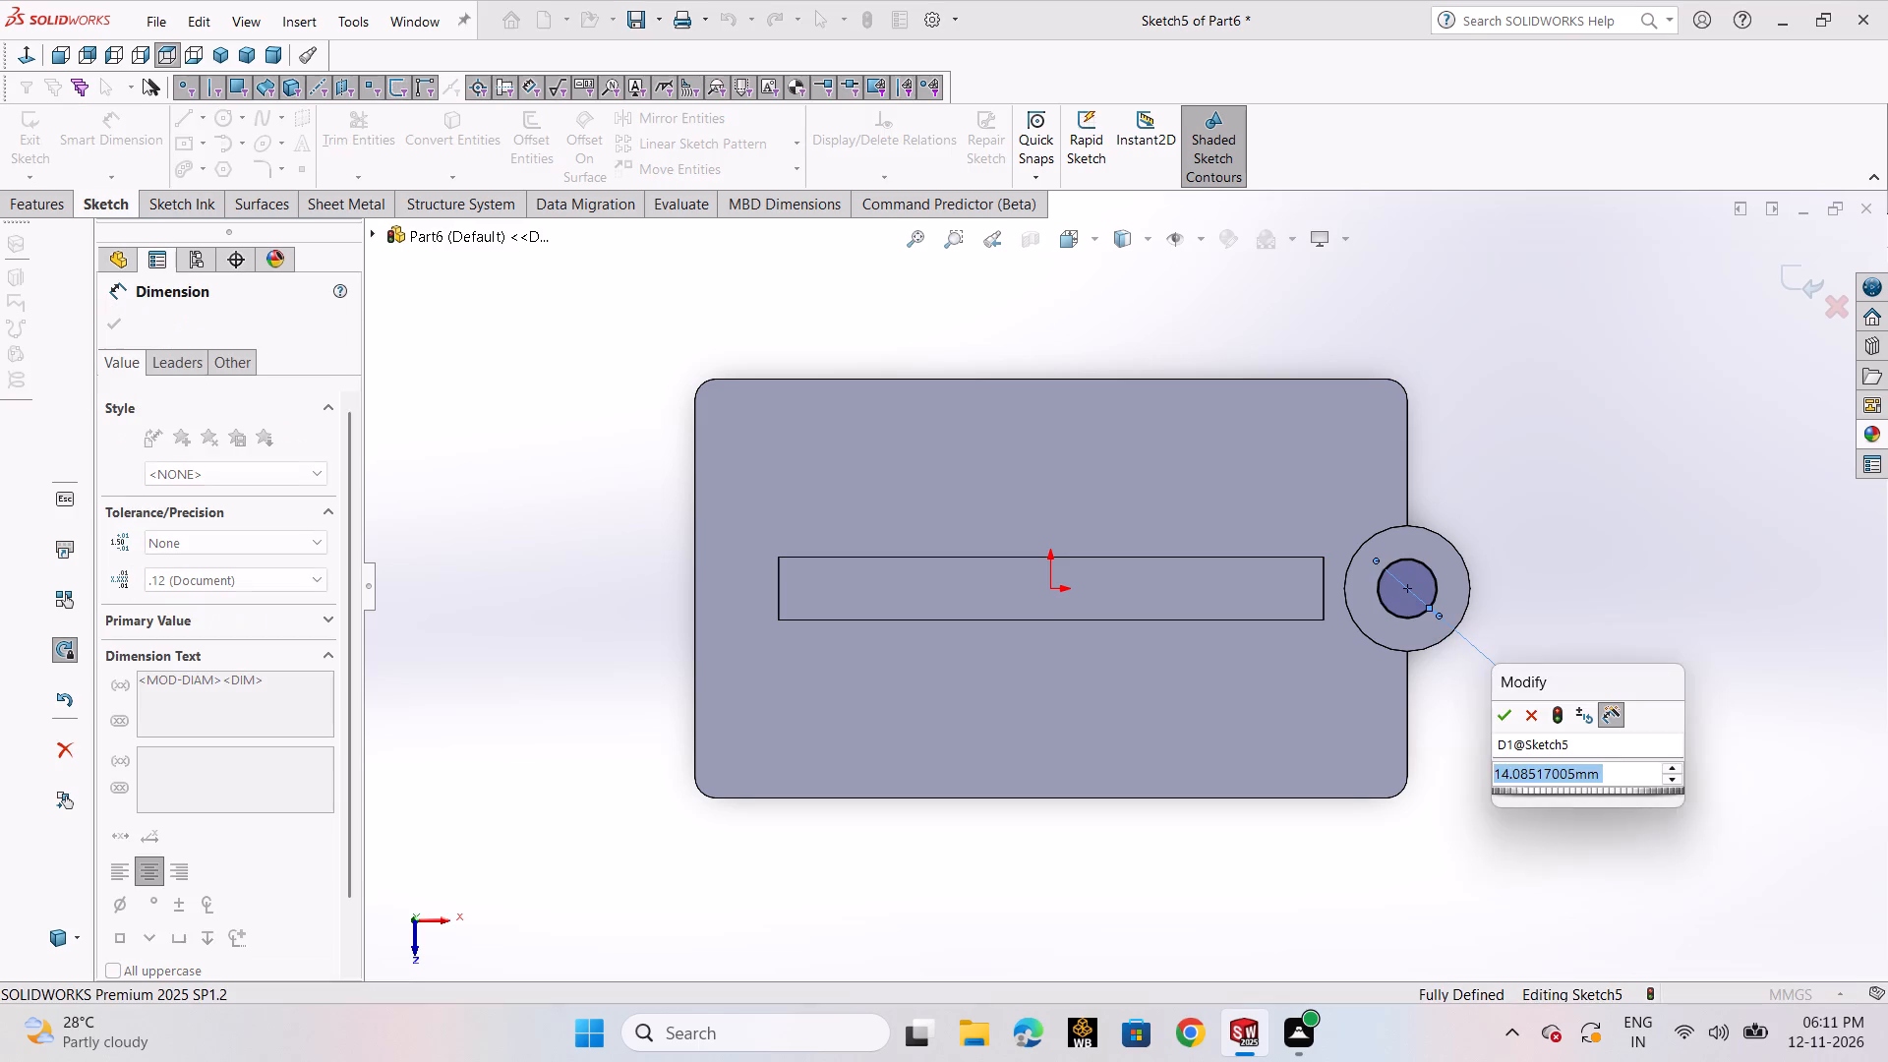
text(10)
key(Return)
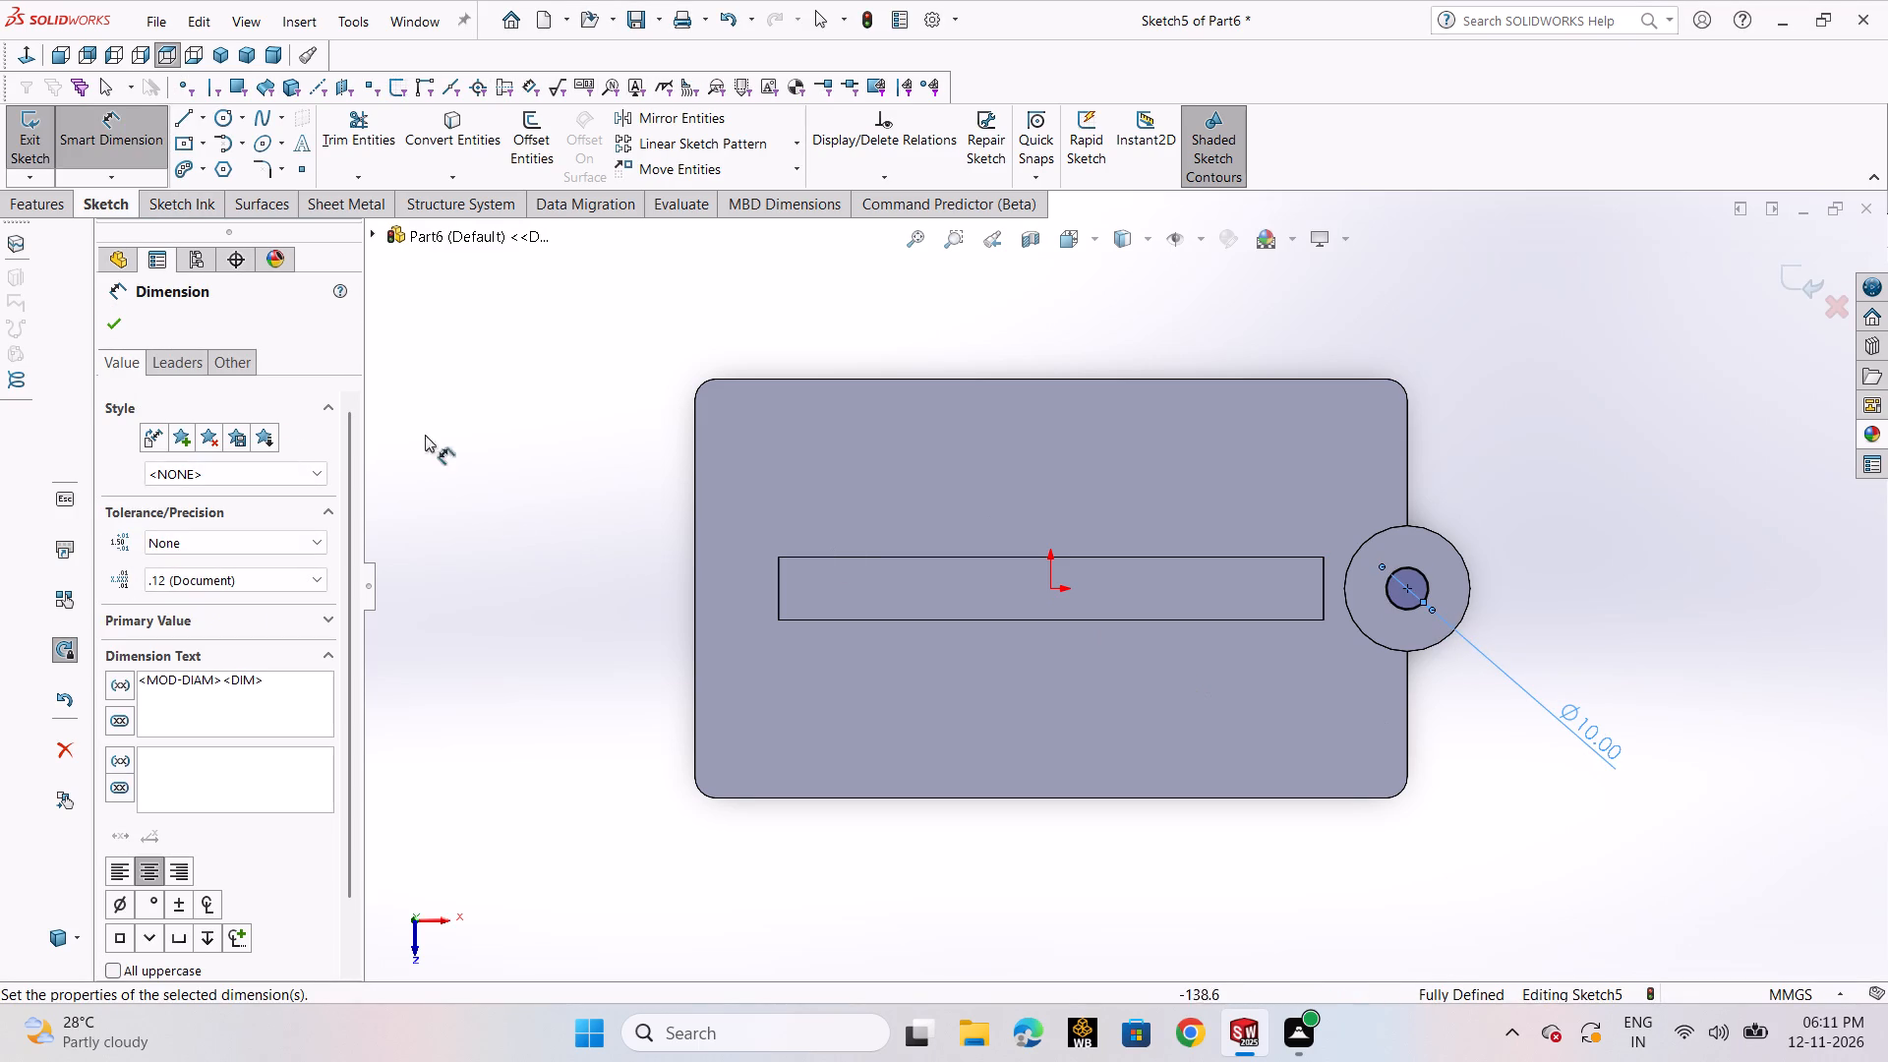
click(122, 327)
Exit the sketch and extrude the 10 mm circle as a Blind boss 20 mm upward from the cylinder's top, with Merge result on.
click(37, 154)
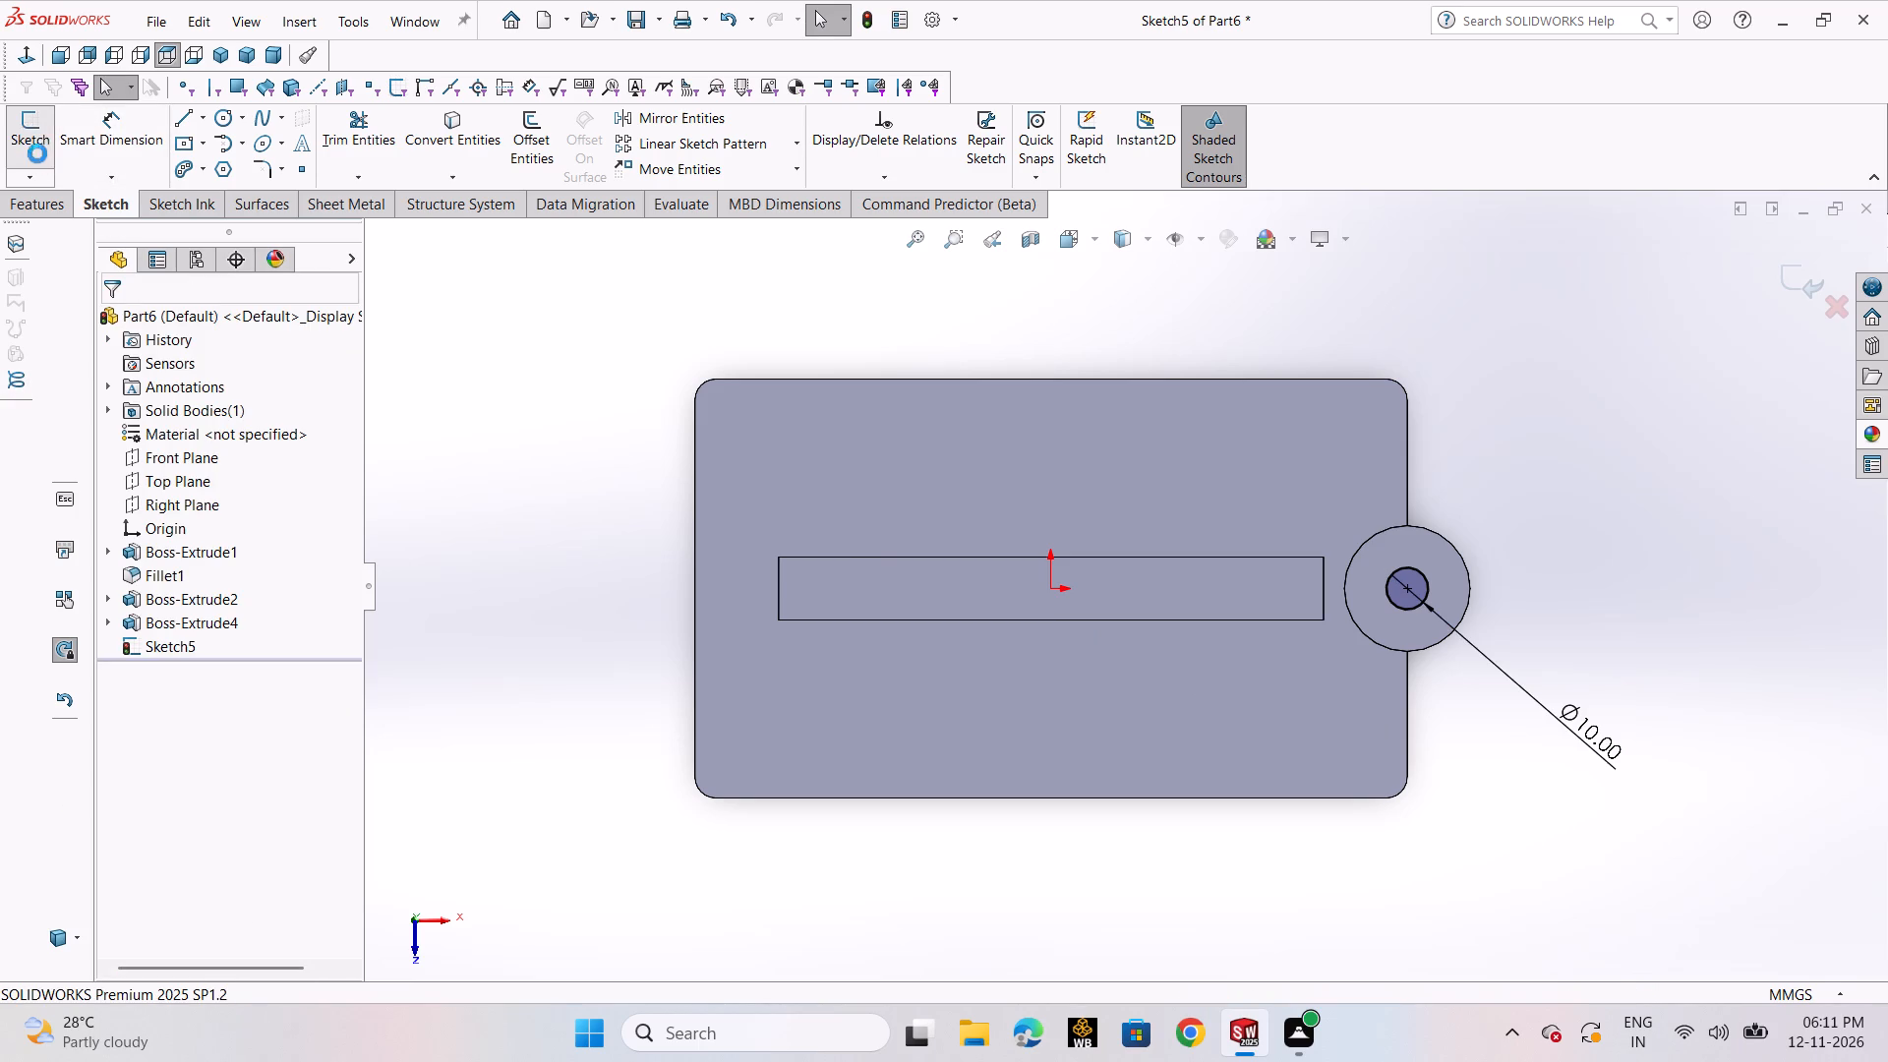
click(48, 140)
middle_drag(1749, 804, 1719, 615)
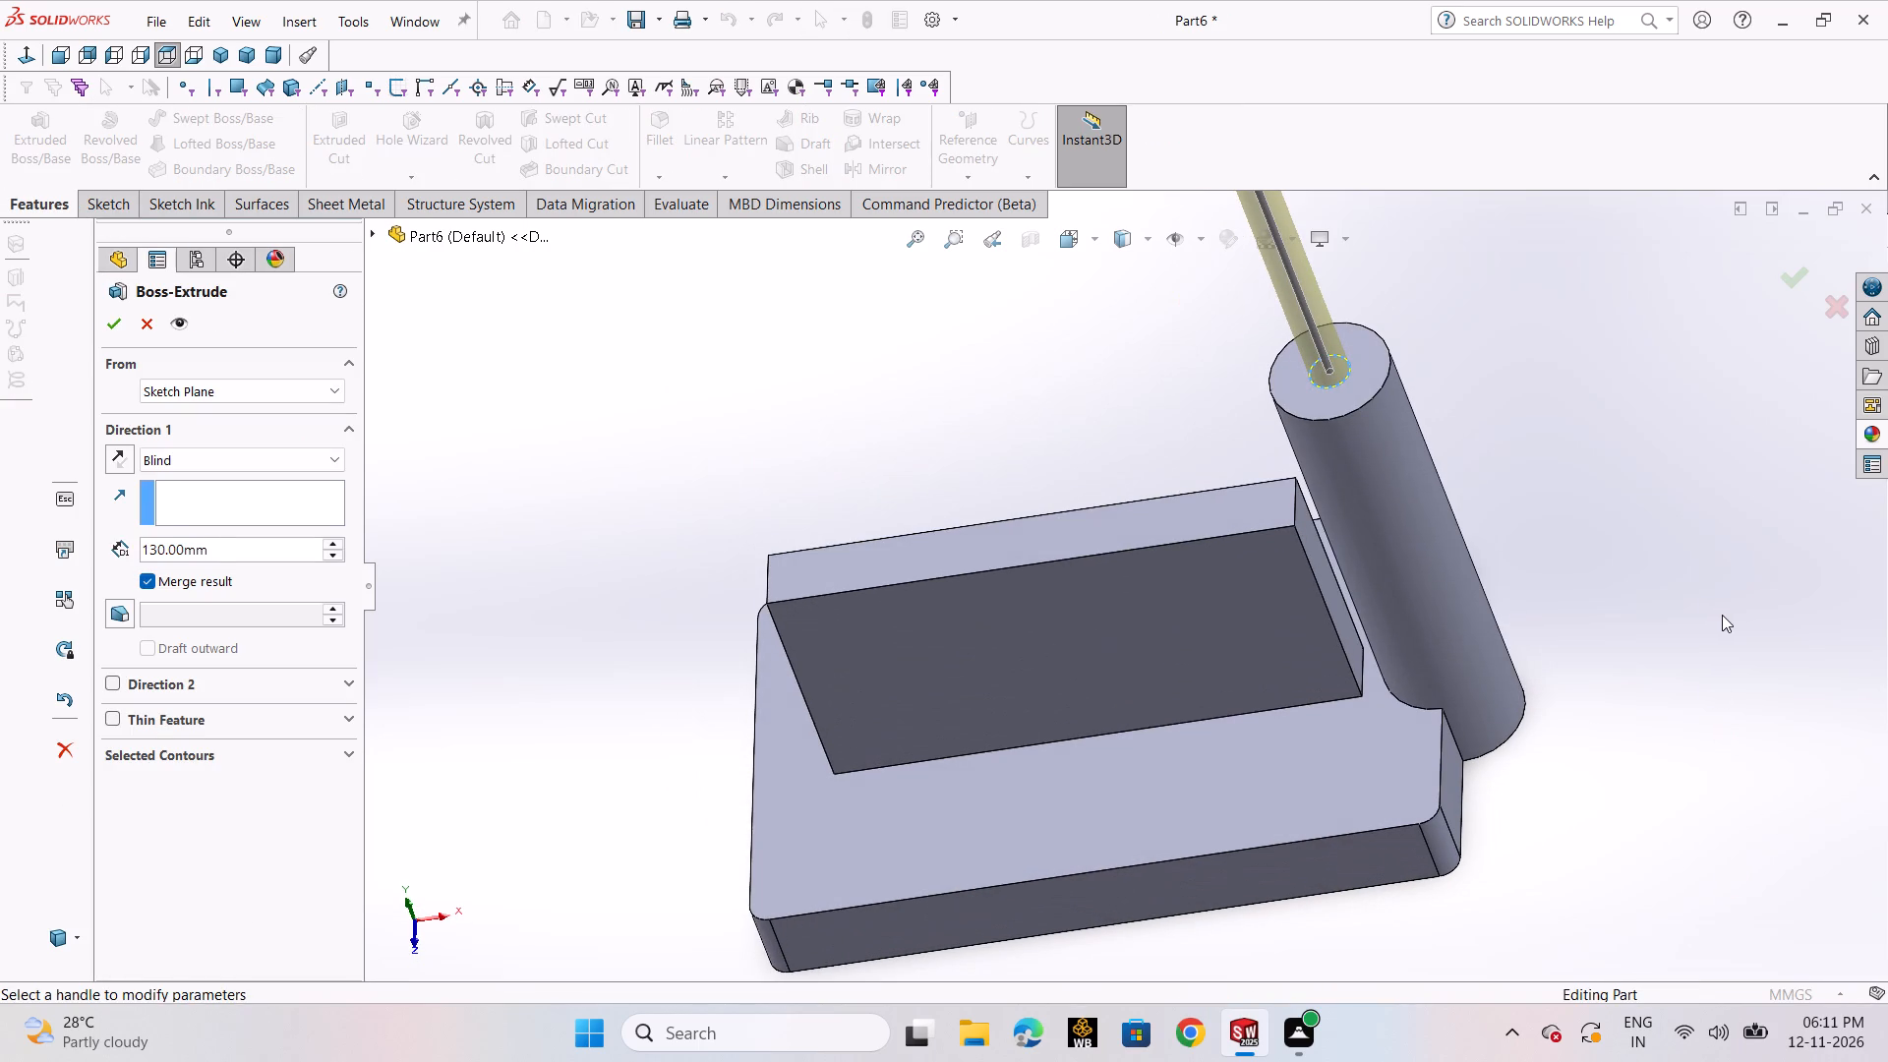
click(261, 547)
double_click(261, 547)
text(20)
key(Return)
click(110, 320)
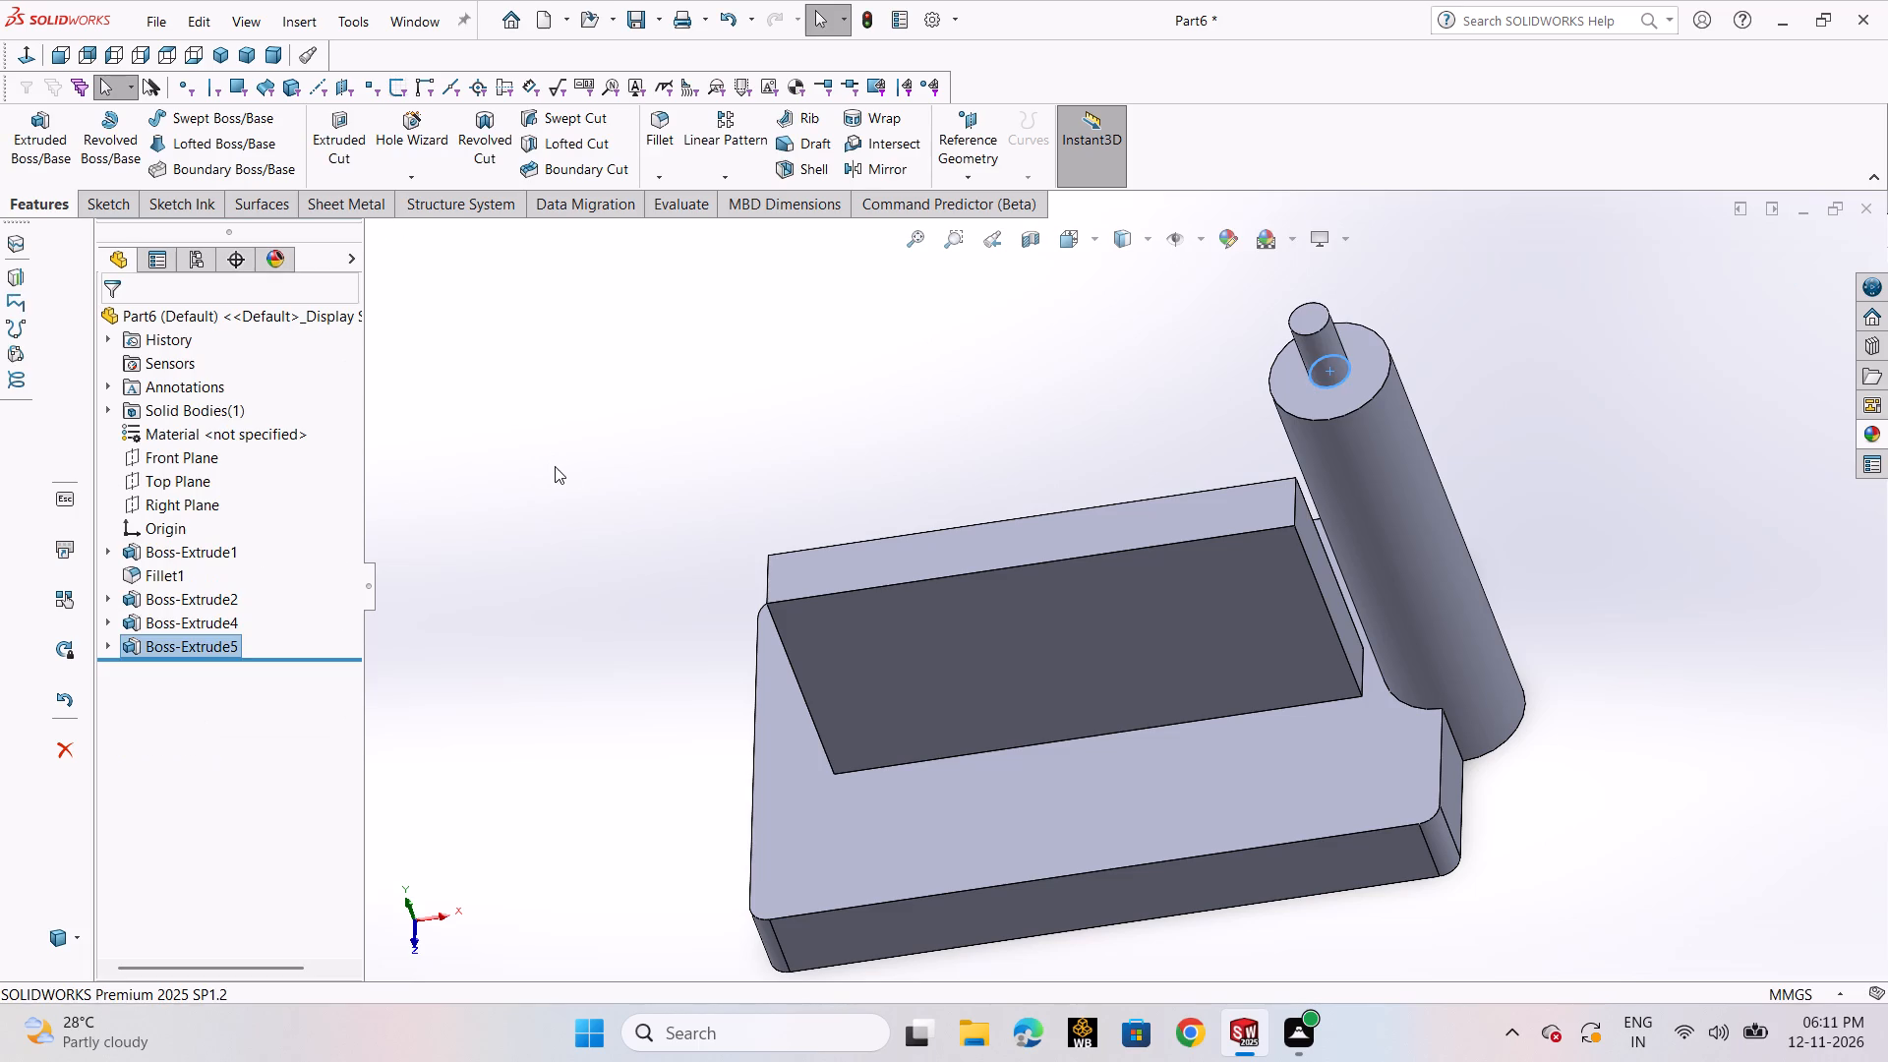
click(560, 465)
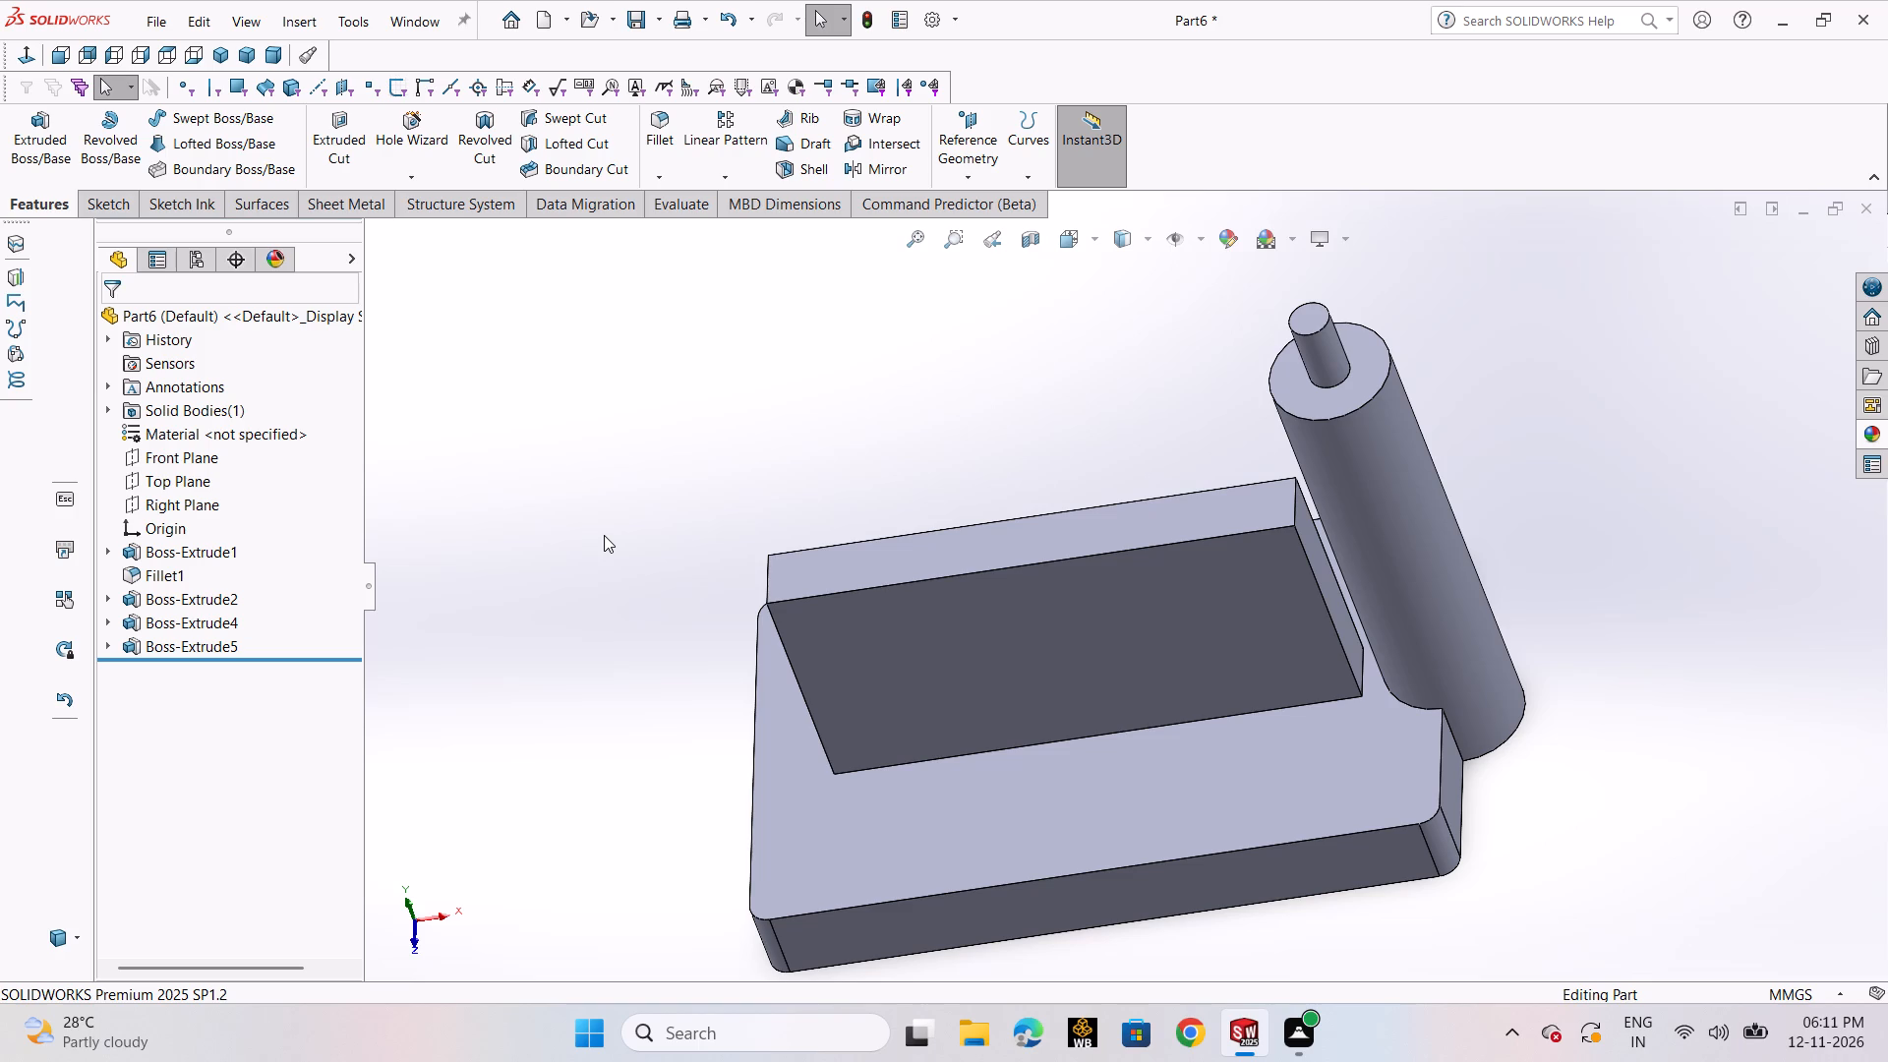
Edit the sketch of the small pin on top of the cylinder, set its circle's diameter to 30 mm, and exit the sketch.
click(104, 647)
click(157, 660)
click(184, 592)
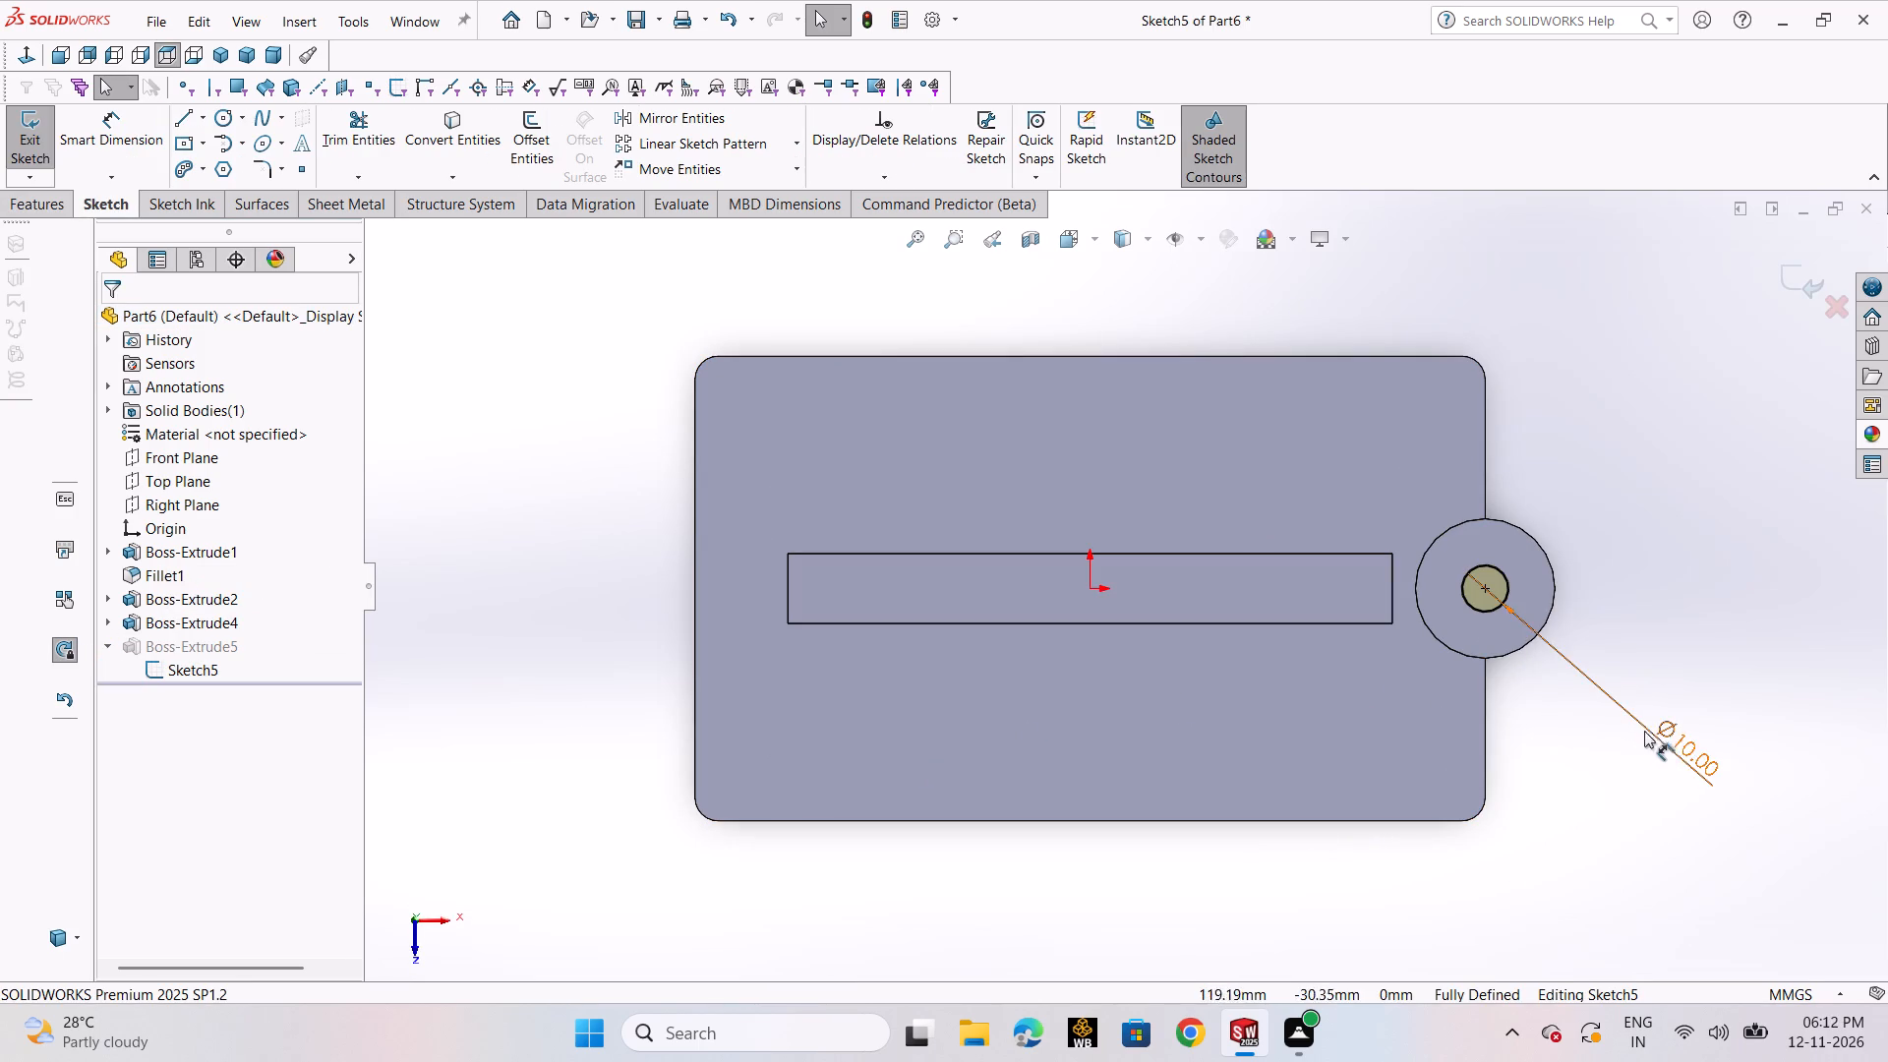
double_click(1681, 736)
text(30)
key(Return)
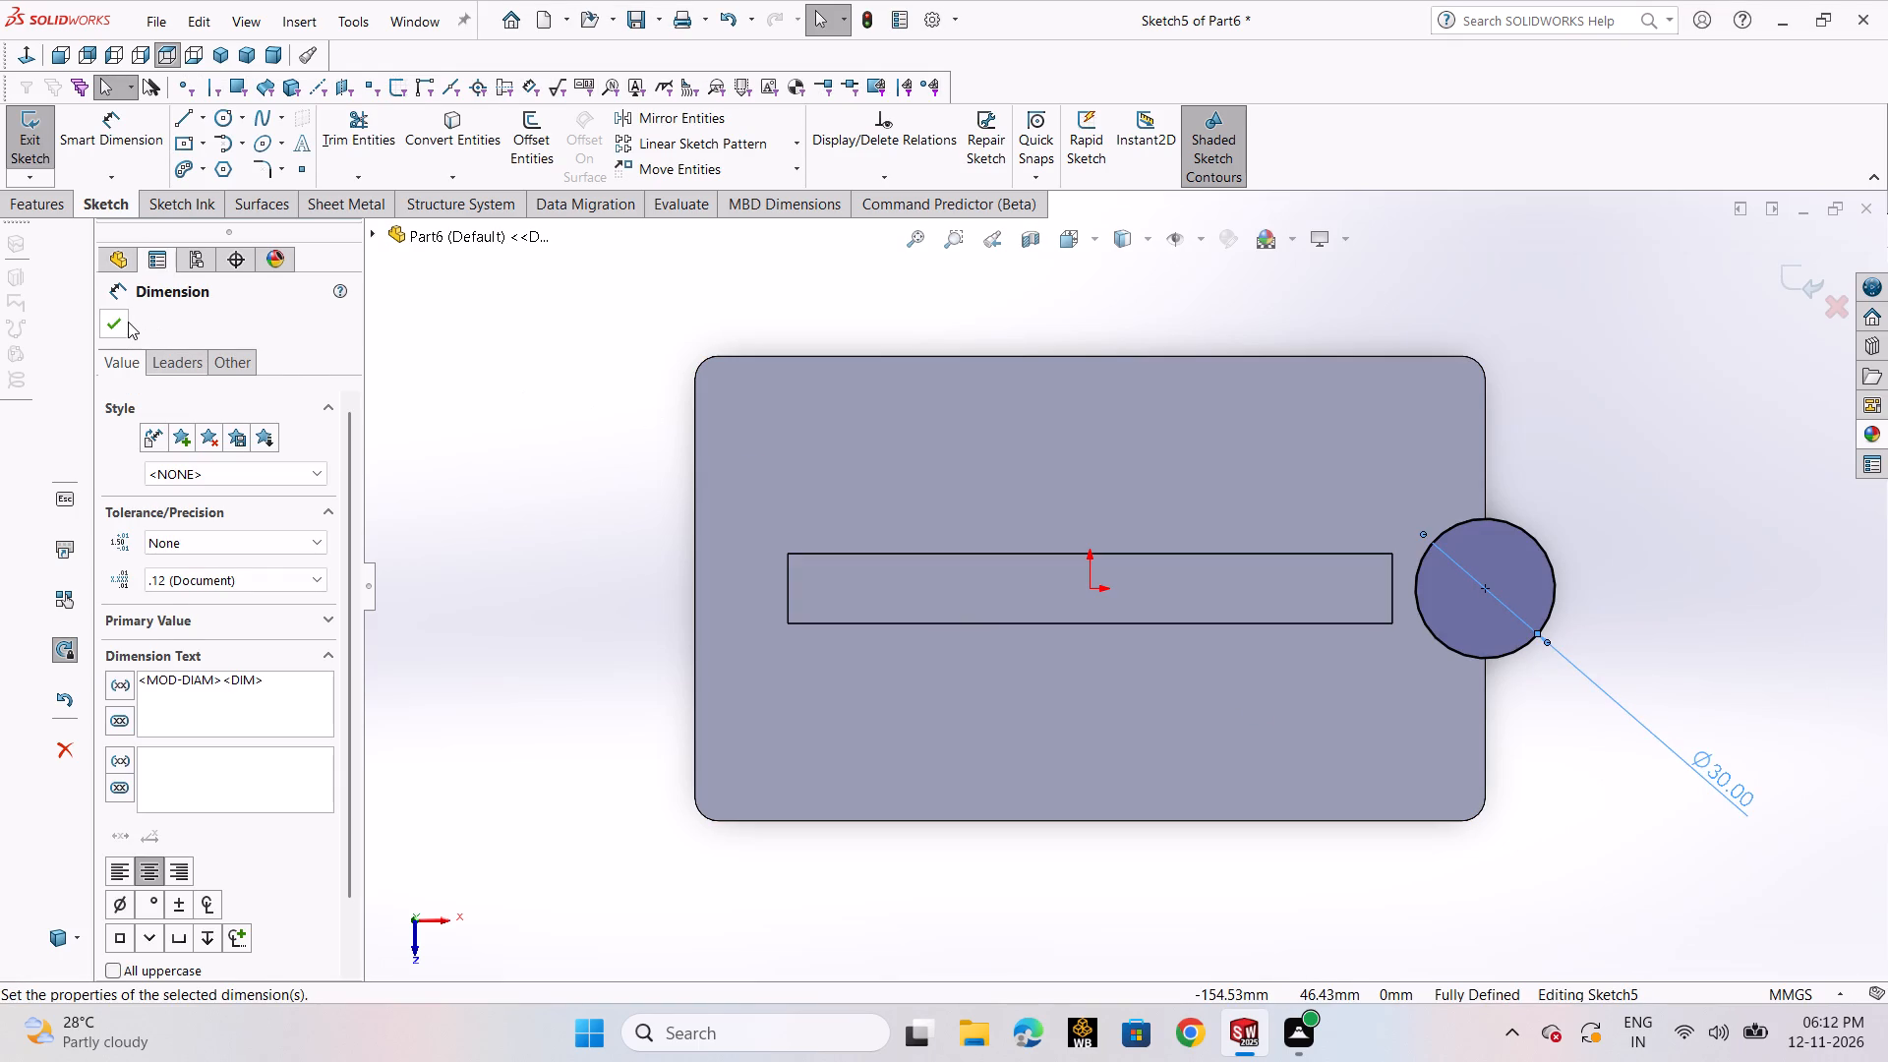
click(128, 323)
click(34, 143)
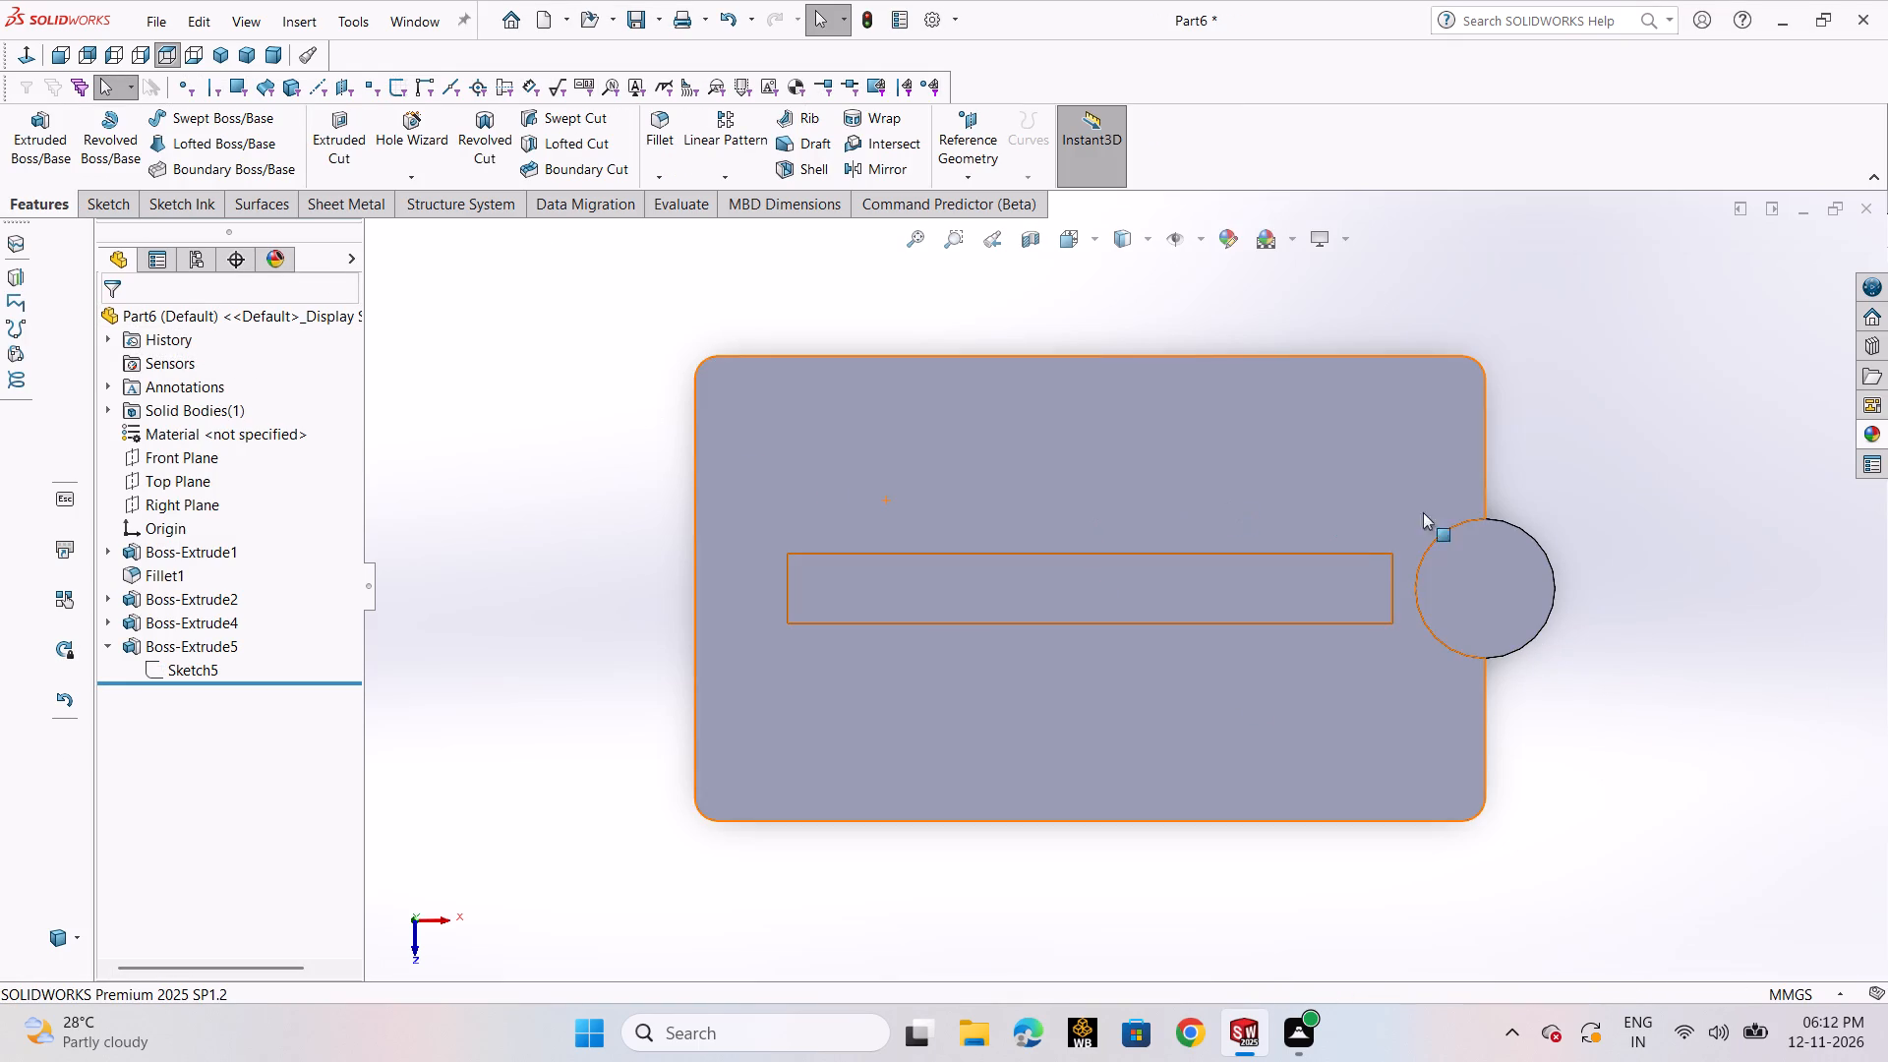
middle_drag(1576, 532, 1566, 347)
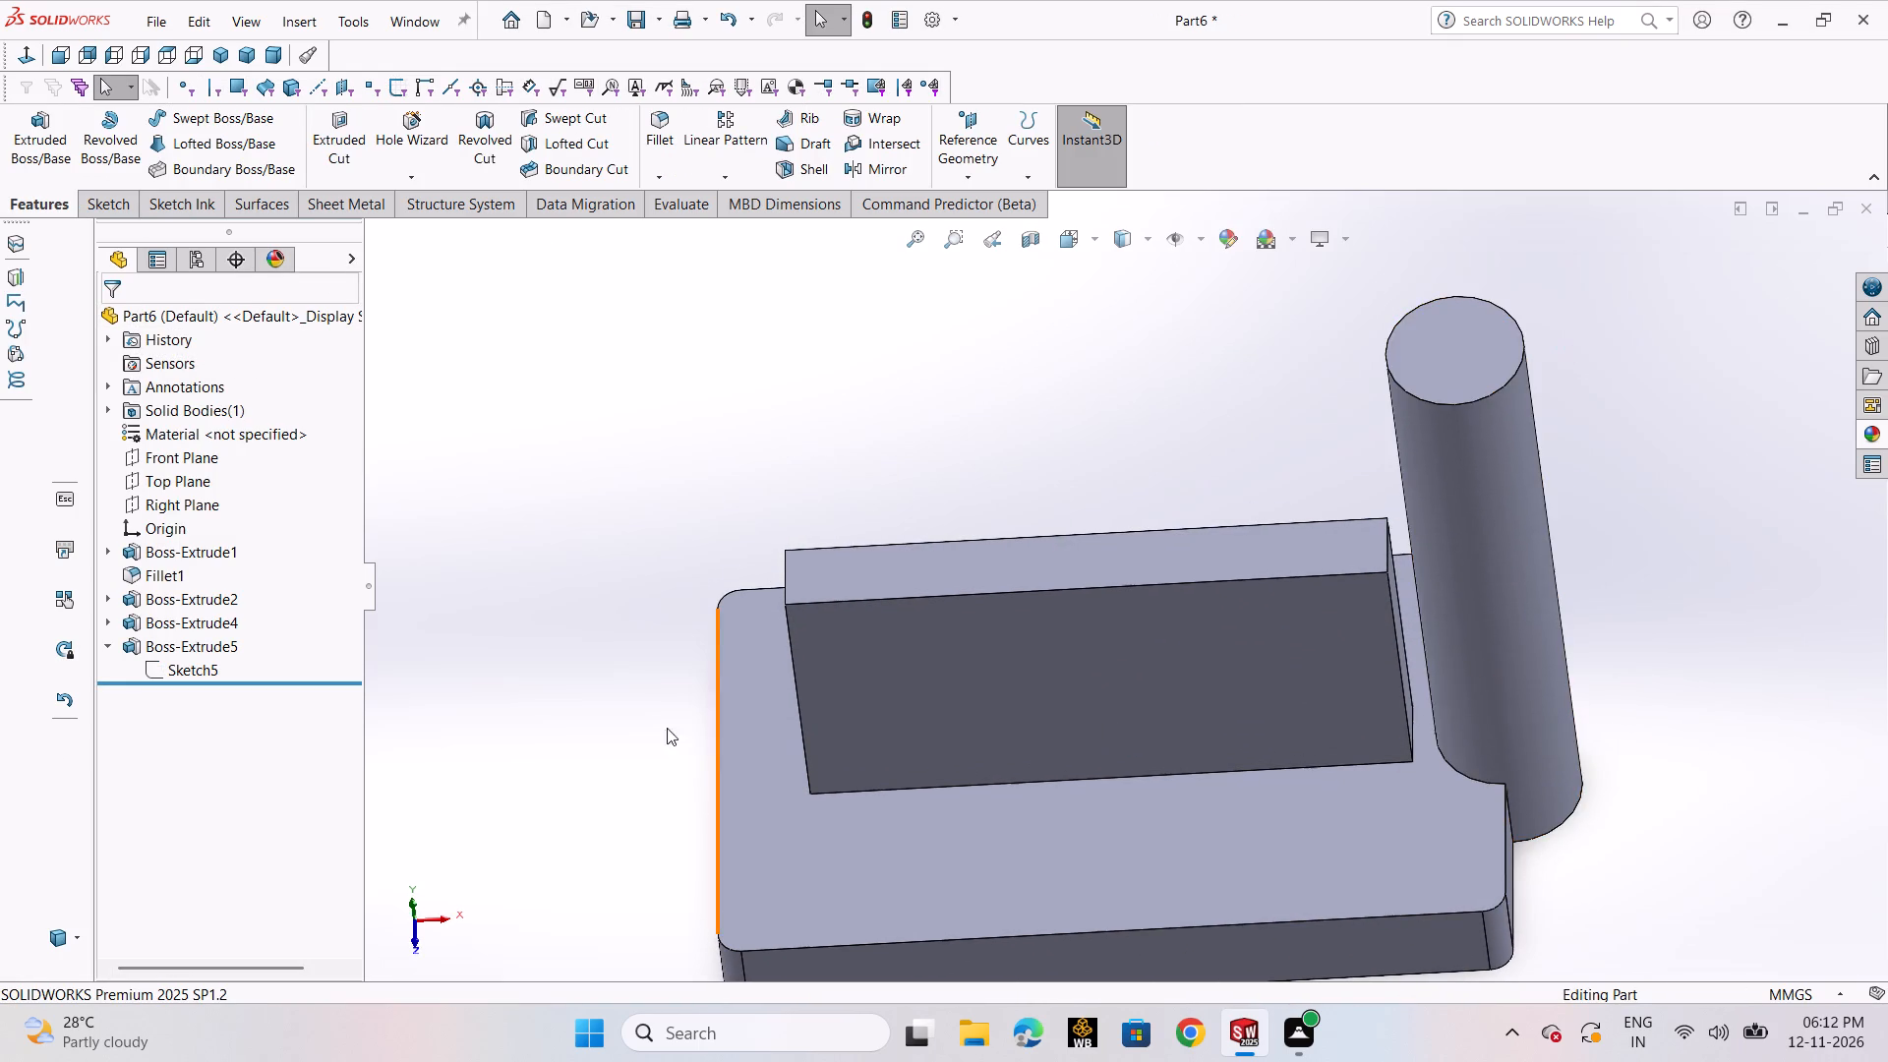
Edit the sketch of the large edge cylinder, set its circle's diameter to 50 mm, and exit the sketch.
click(109, 616)
click(189, 651)
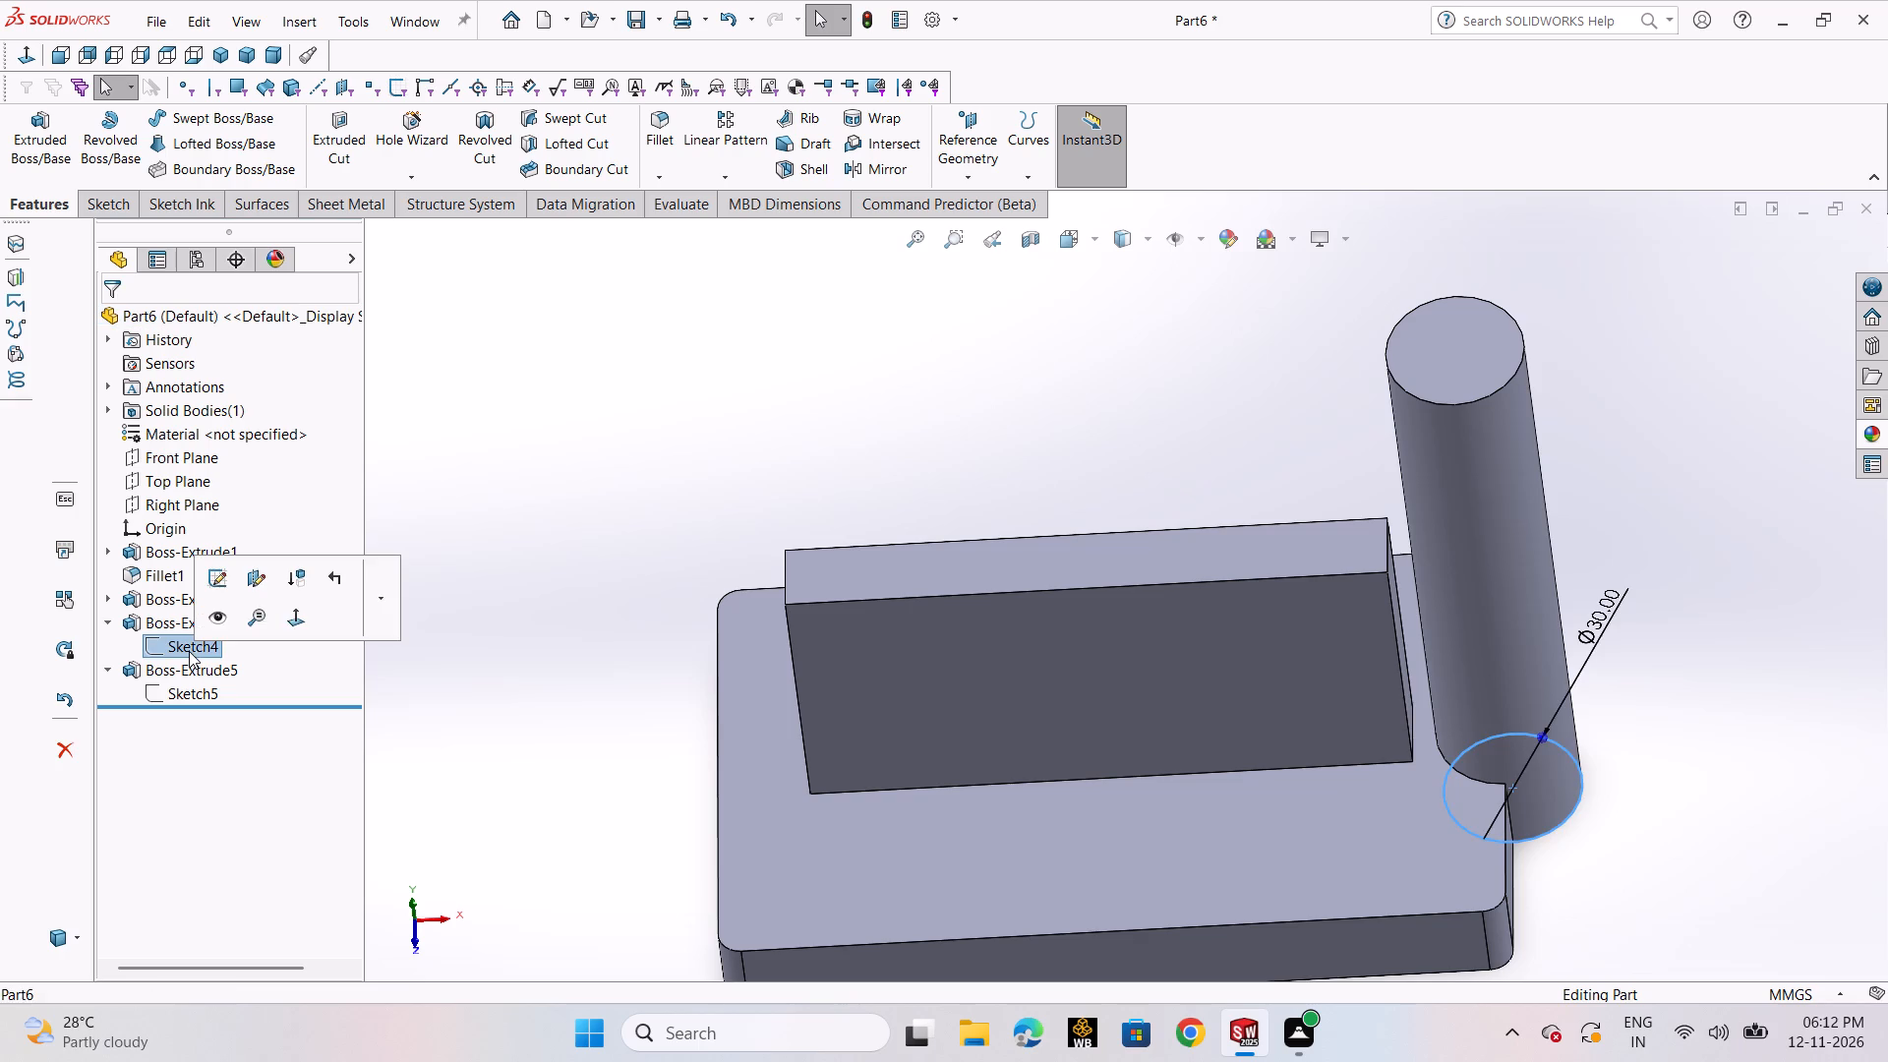
click(216, 584)
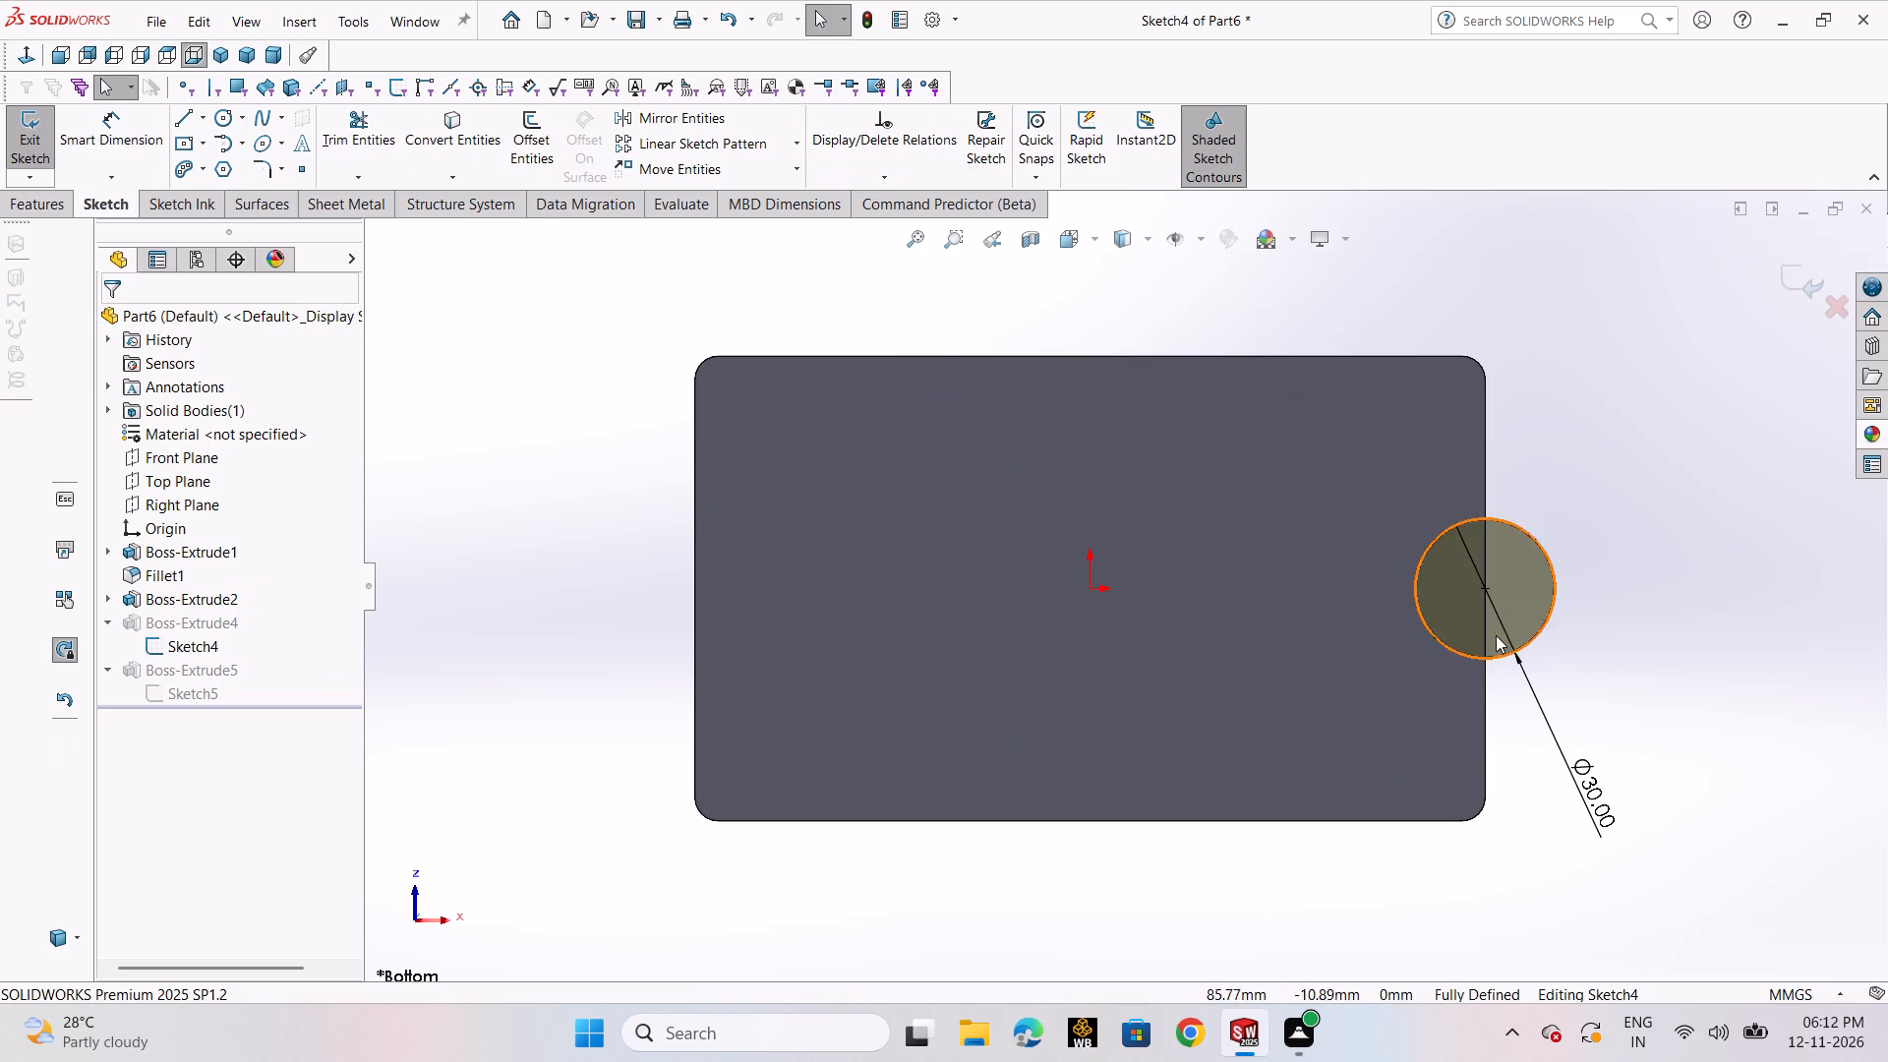
scroll(1506, 629, up, 1)
middle_drag(1523, 556, 1524, 672)
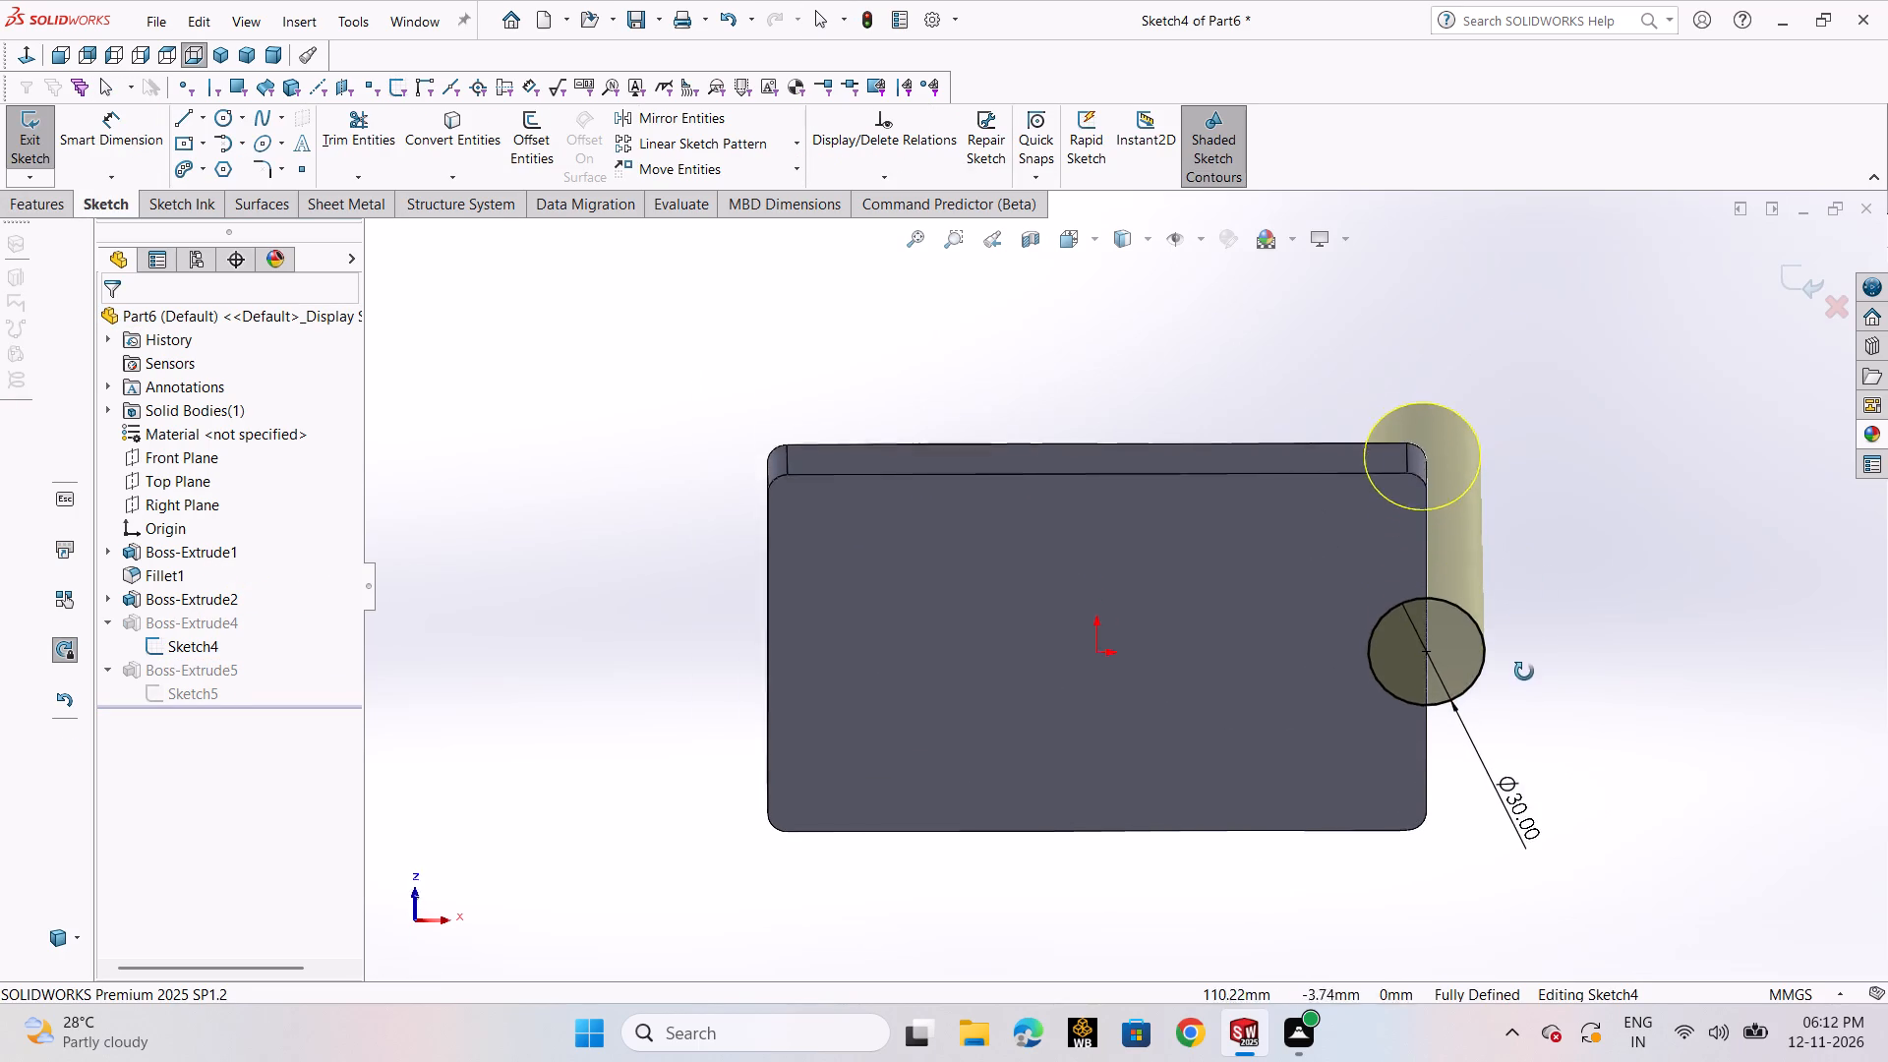
middle_drag(1524, 672, 1517, 866)
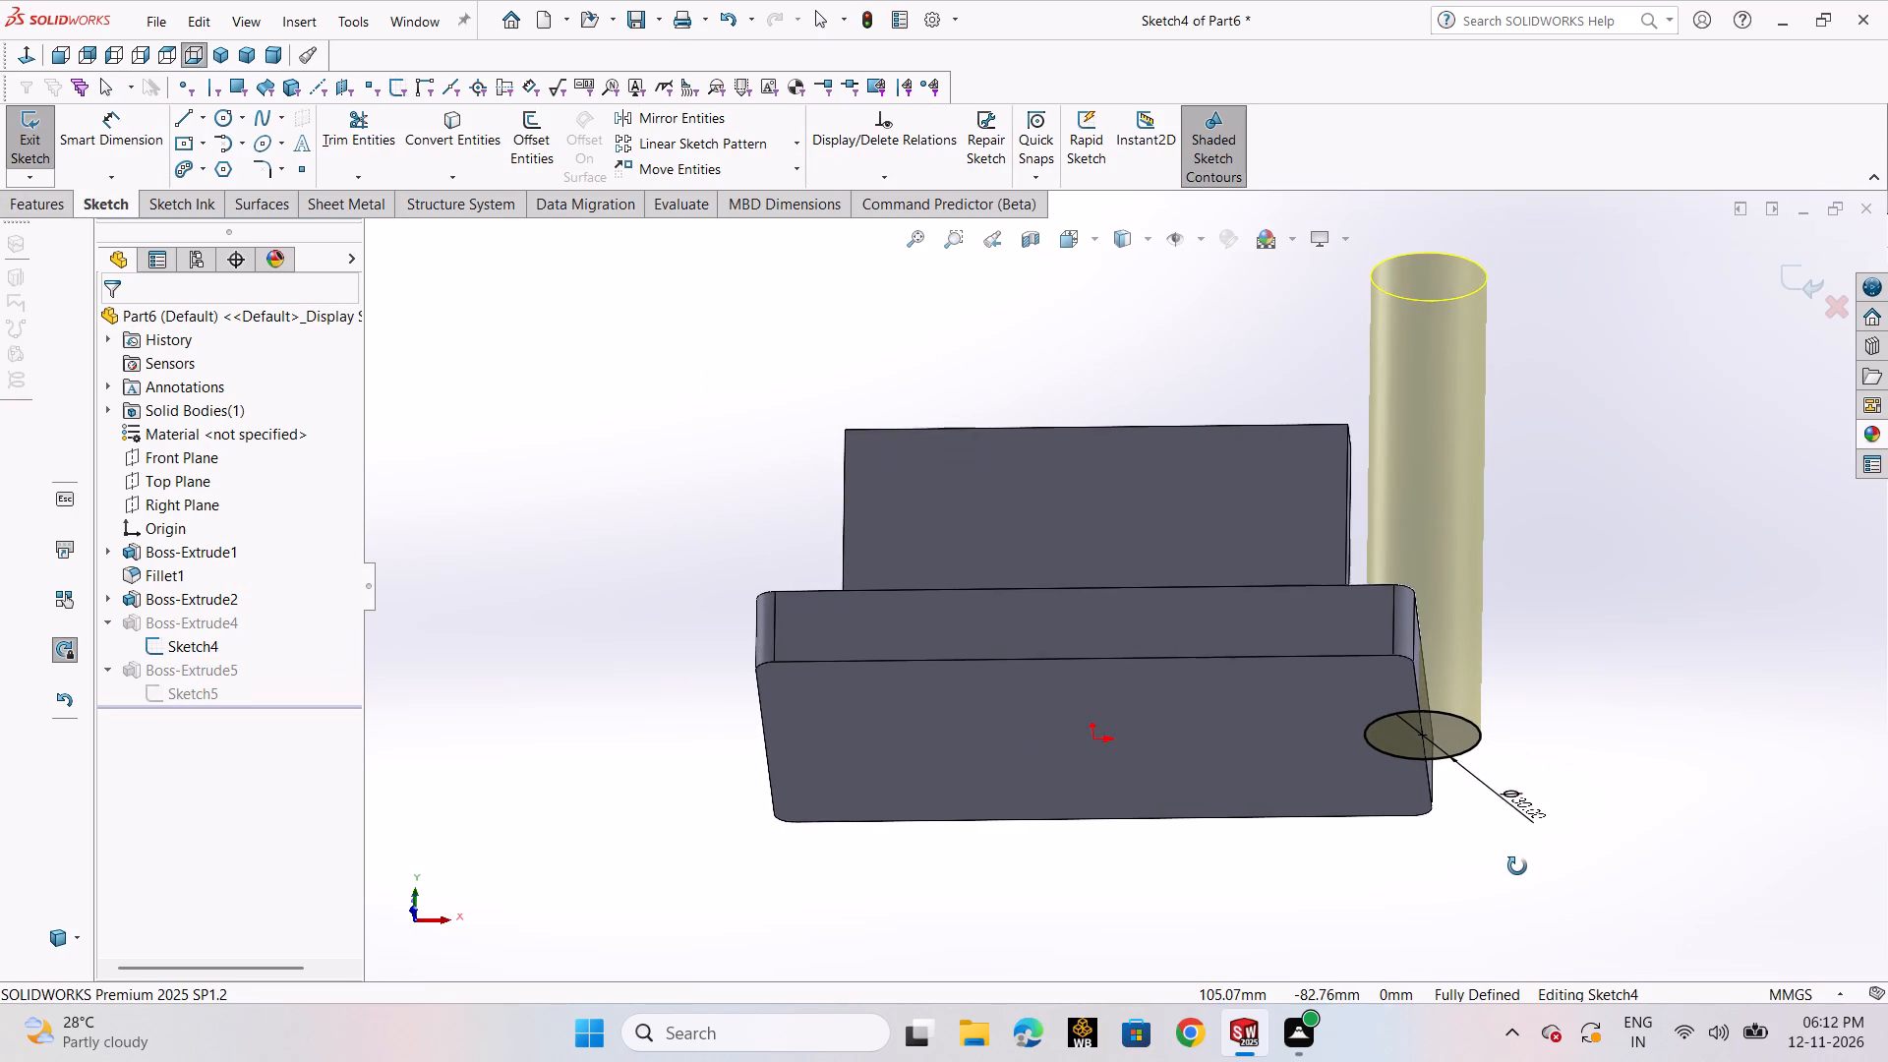
middle_drag(1517, 866, 1527, 709)
double_click(1525, 825)
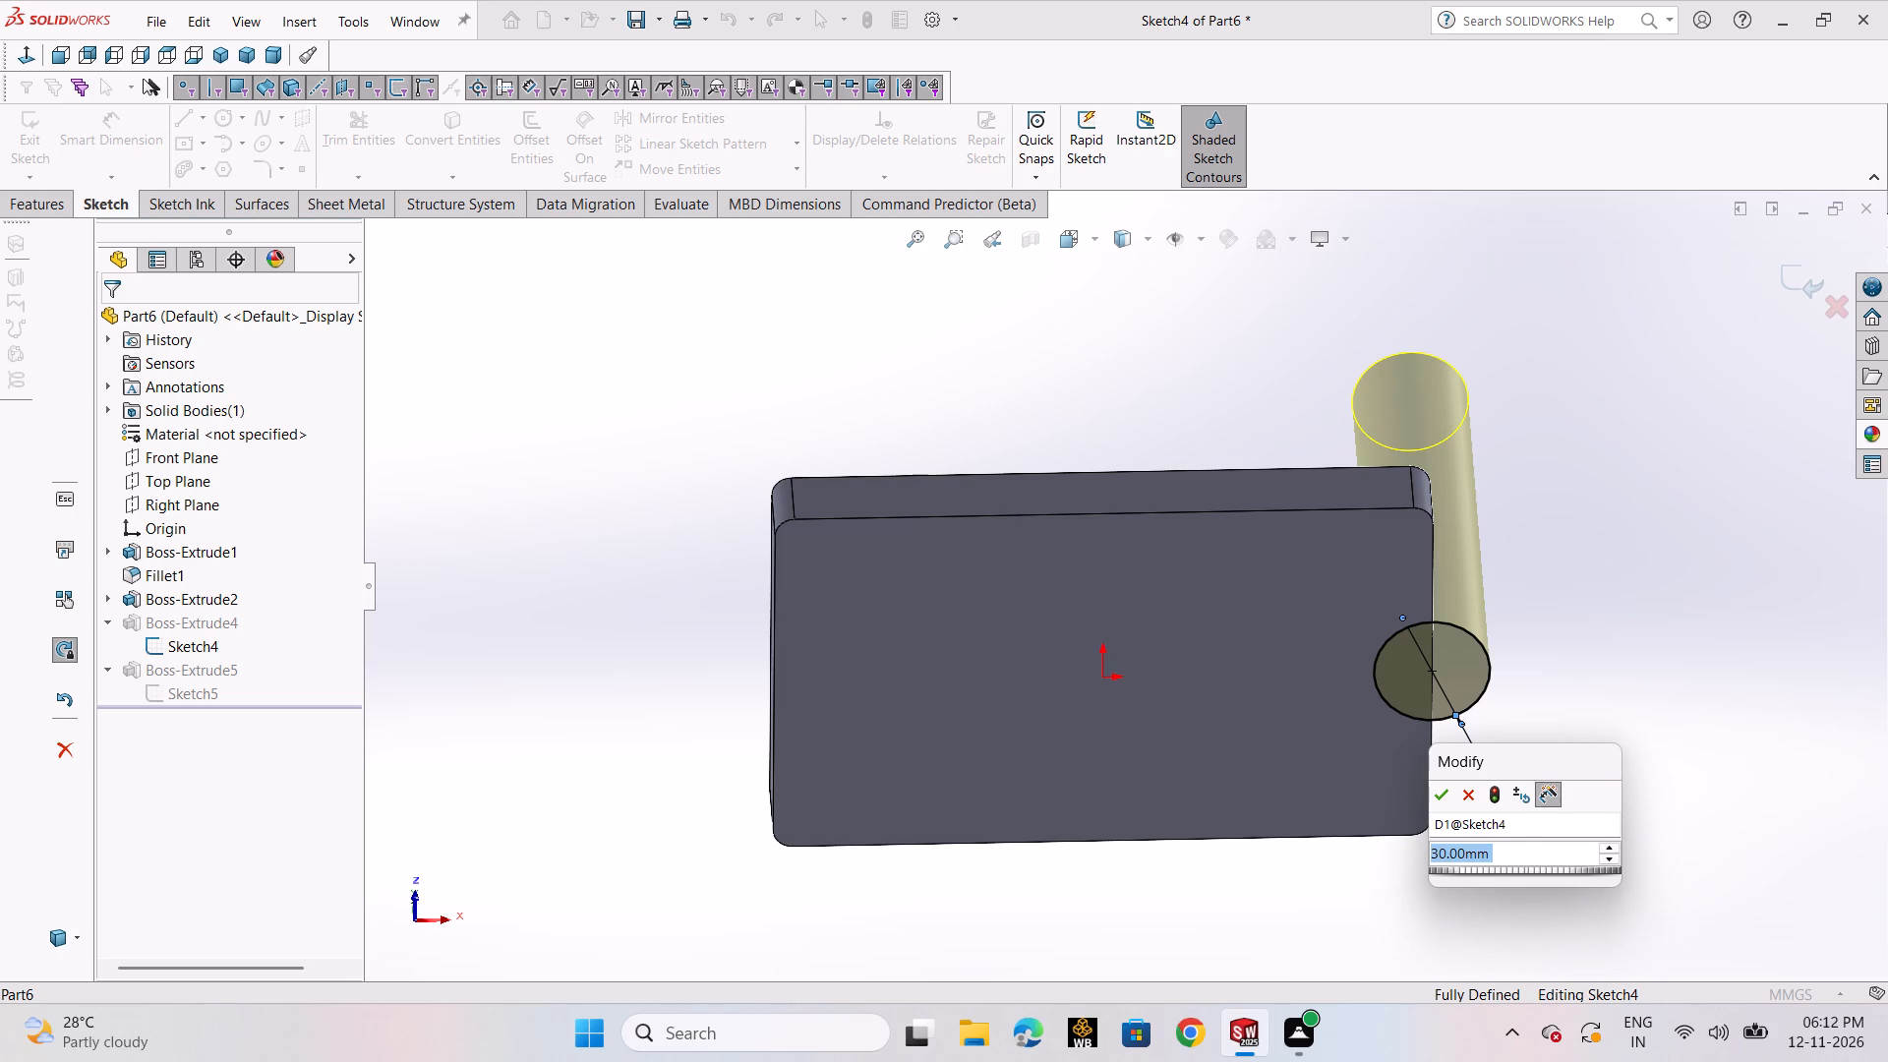
text(50)
key(Return)
scroll(1570, 552, up, 1)
middle_drag(1572, 550, 1572, 921)
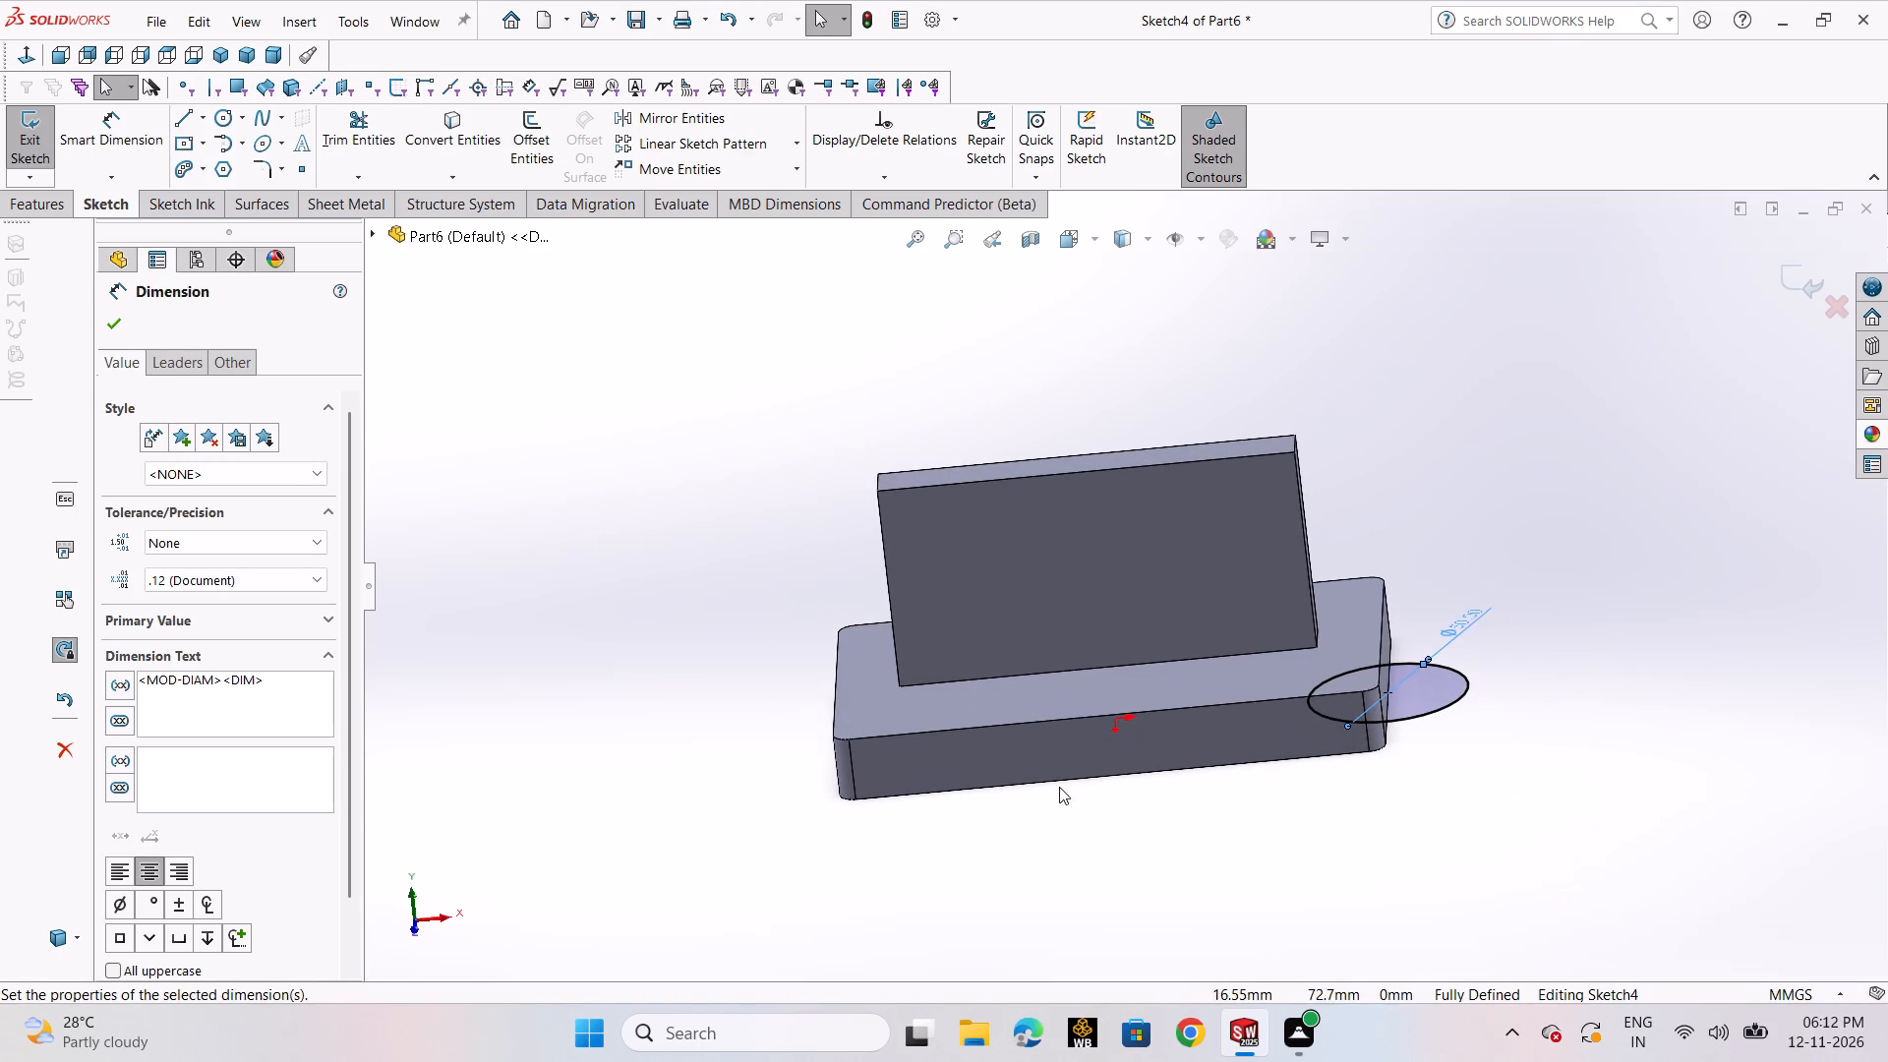
click(128, 333)
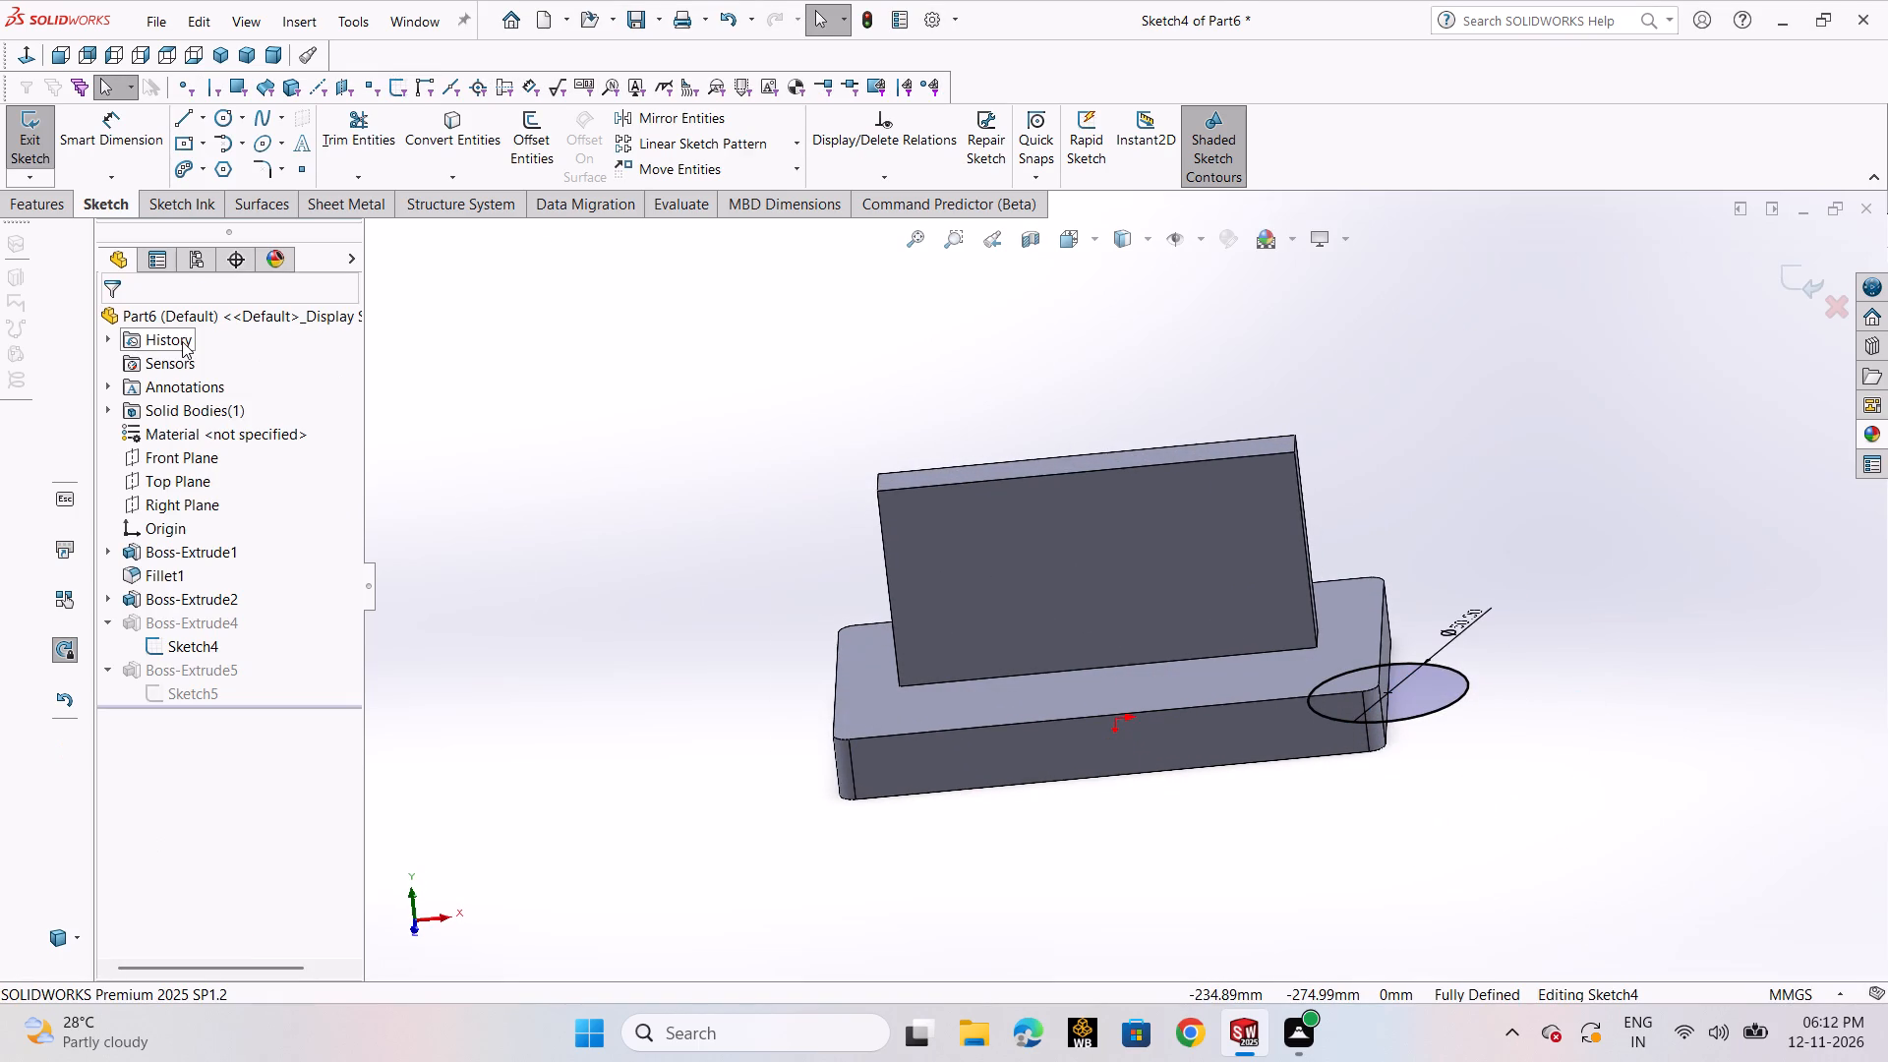
click(23, 151)
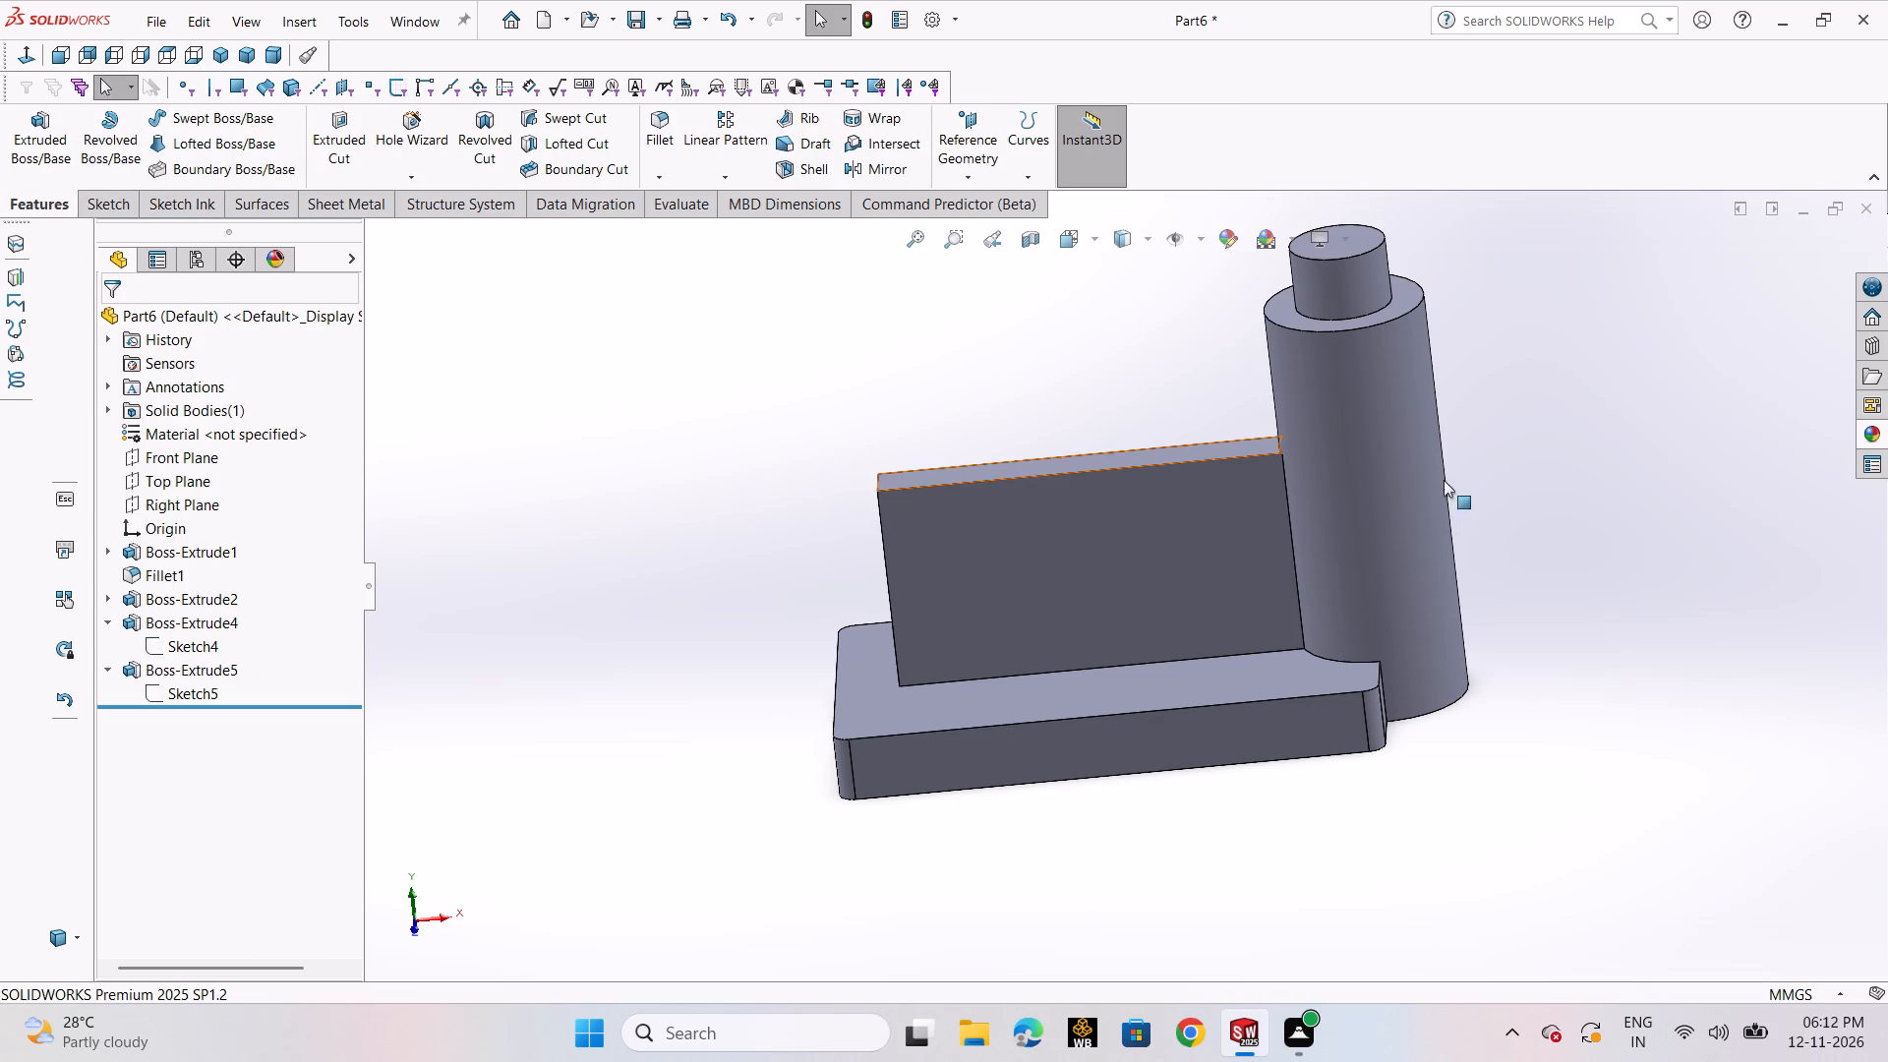
On the base's underside, sketch a circle of about 25.4 mm radius centred on the midpoint of the short edge opposite the cylinder.
scroll(1540, 487, up, 1)
middle_drag(1540, 487, 1551, 639)
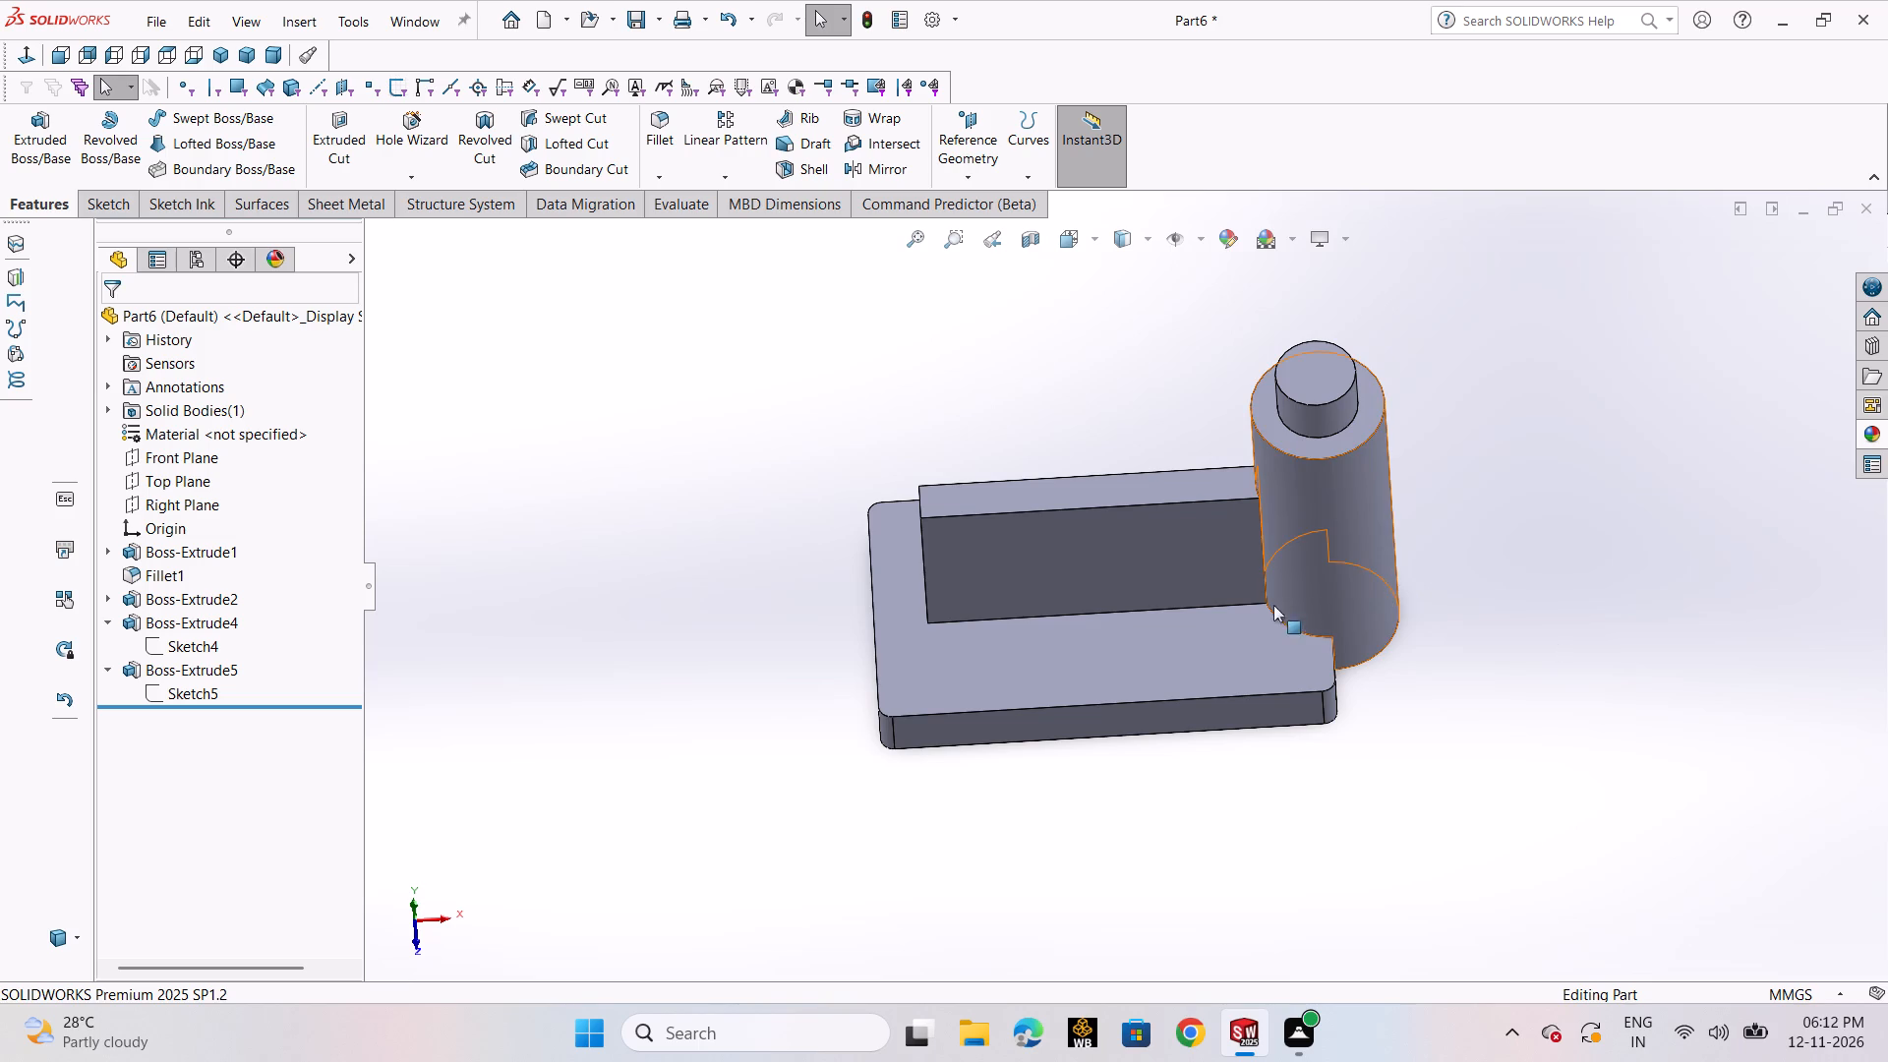
middle_drag(1140, 603, 1116, 387)
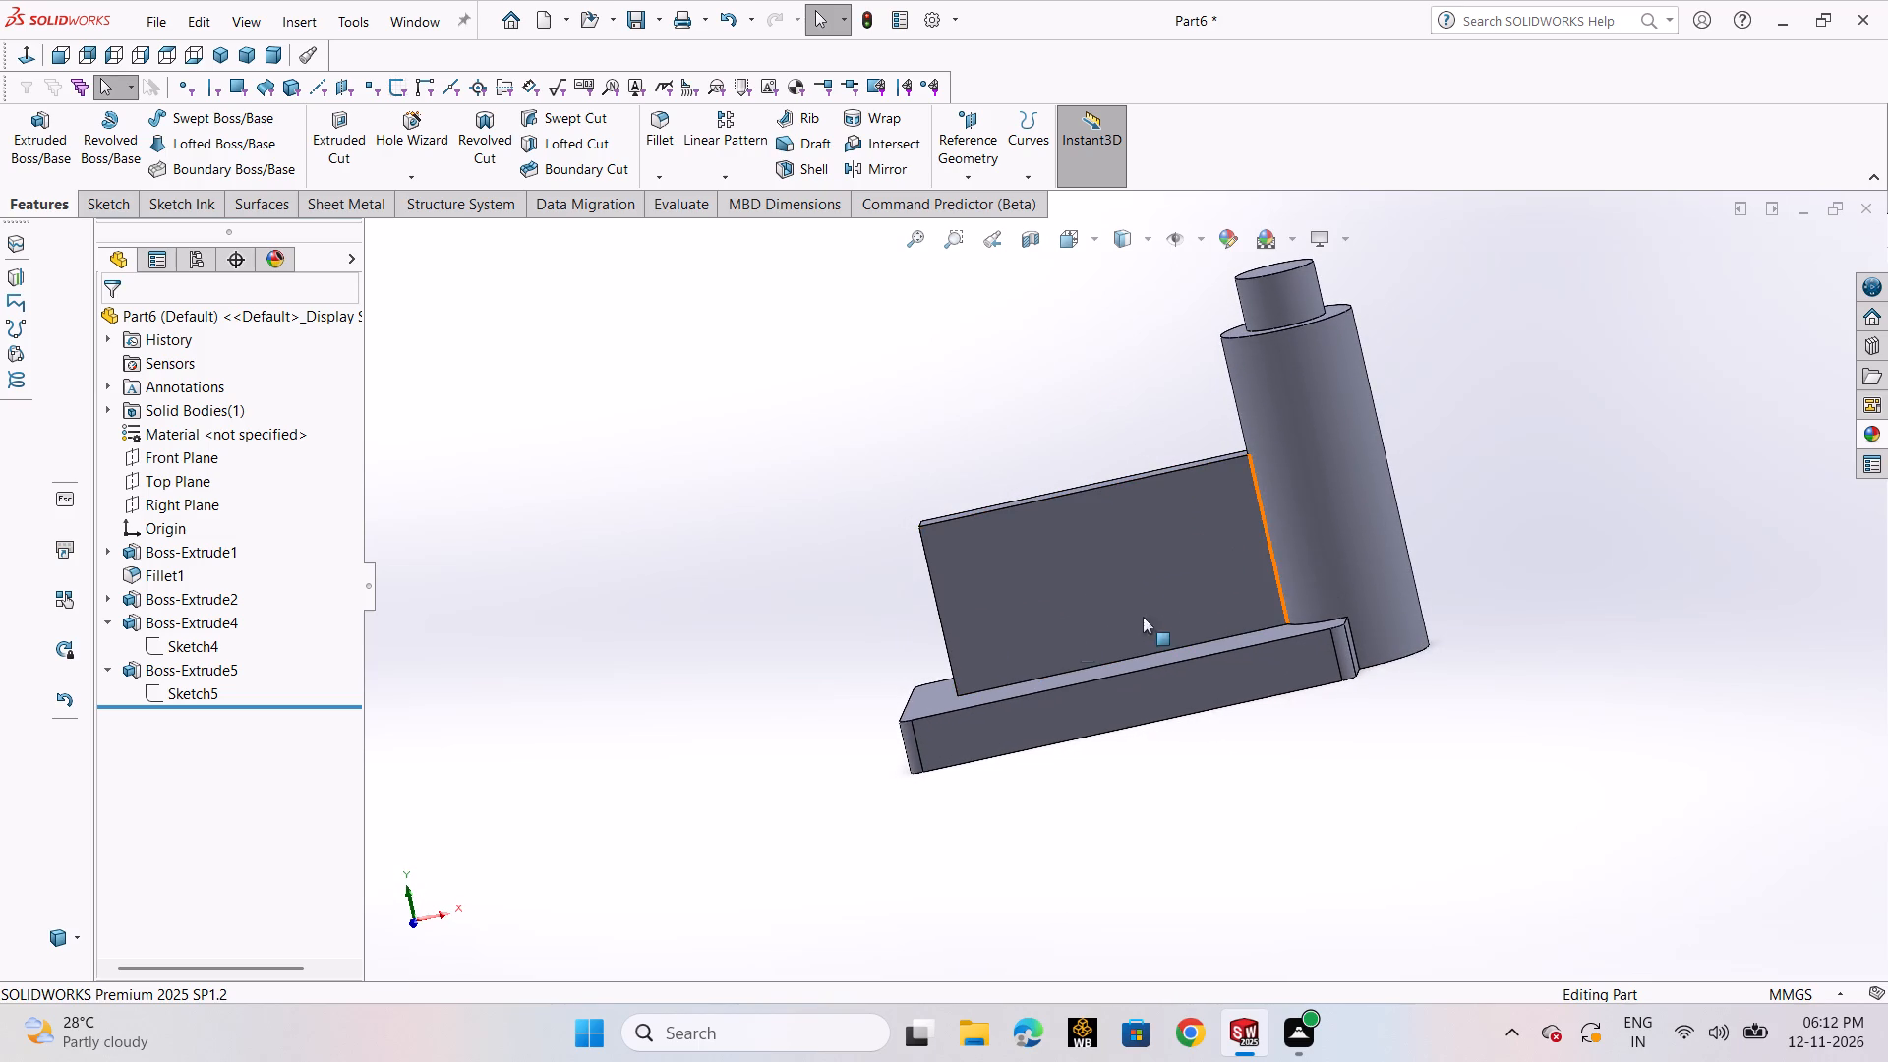
scroll(966, 803, down, 3)
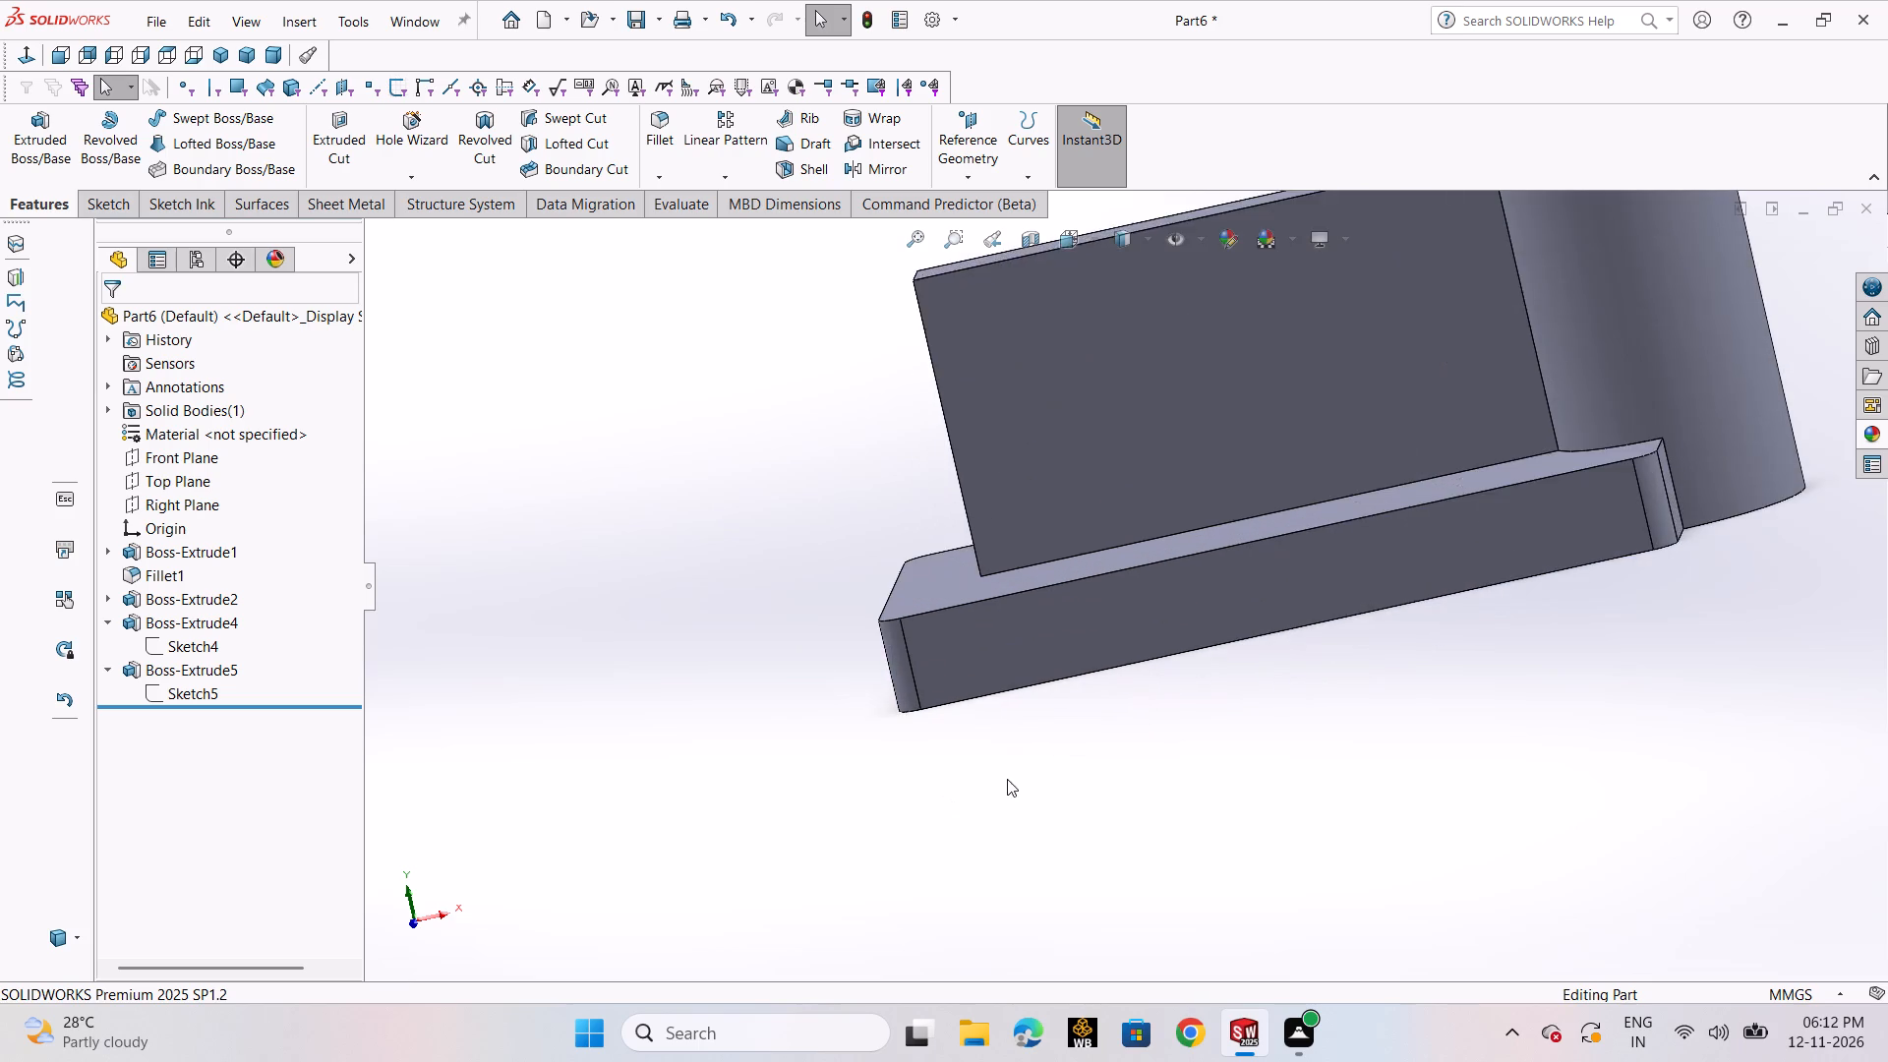
middle_drag(1007, 779, 978, 536)
click(1091, 769)
click(1199, 716)
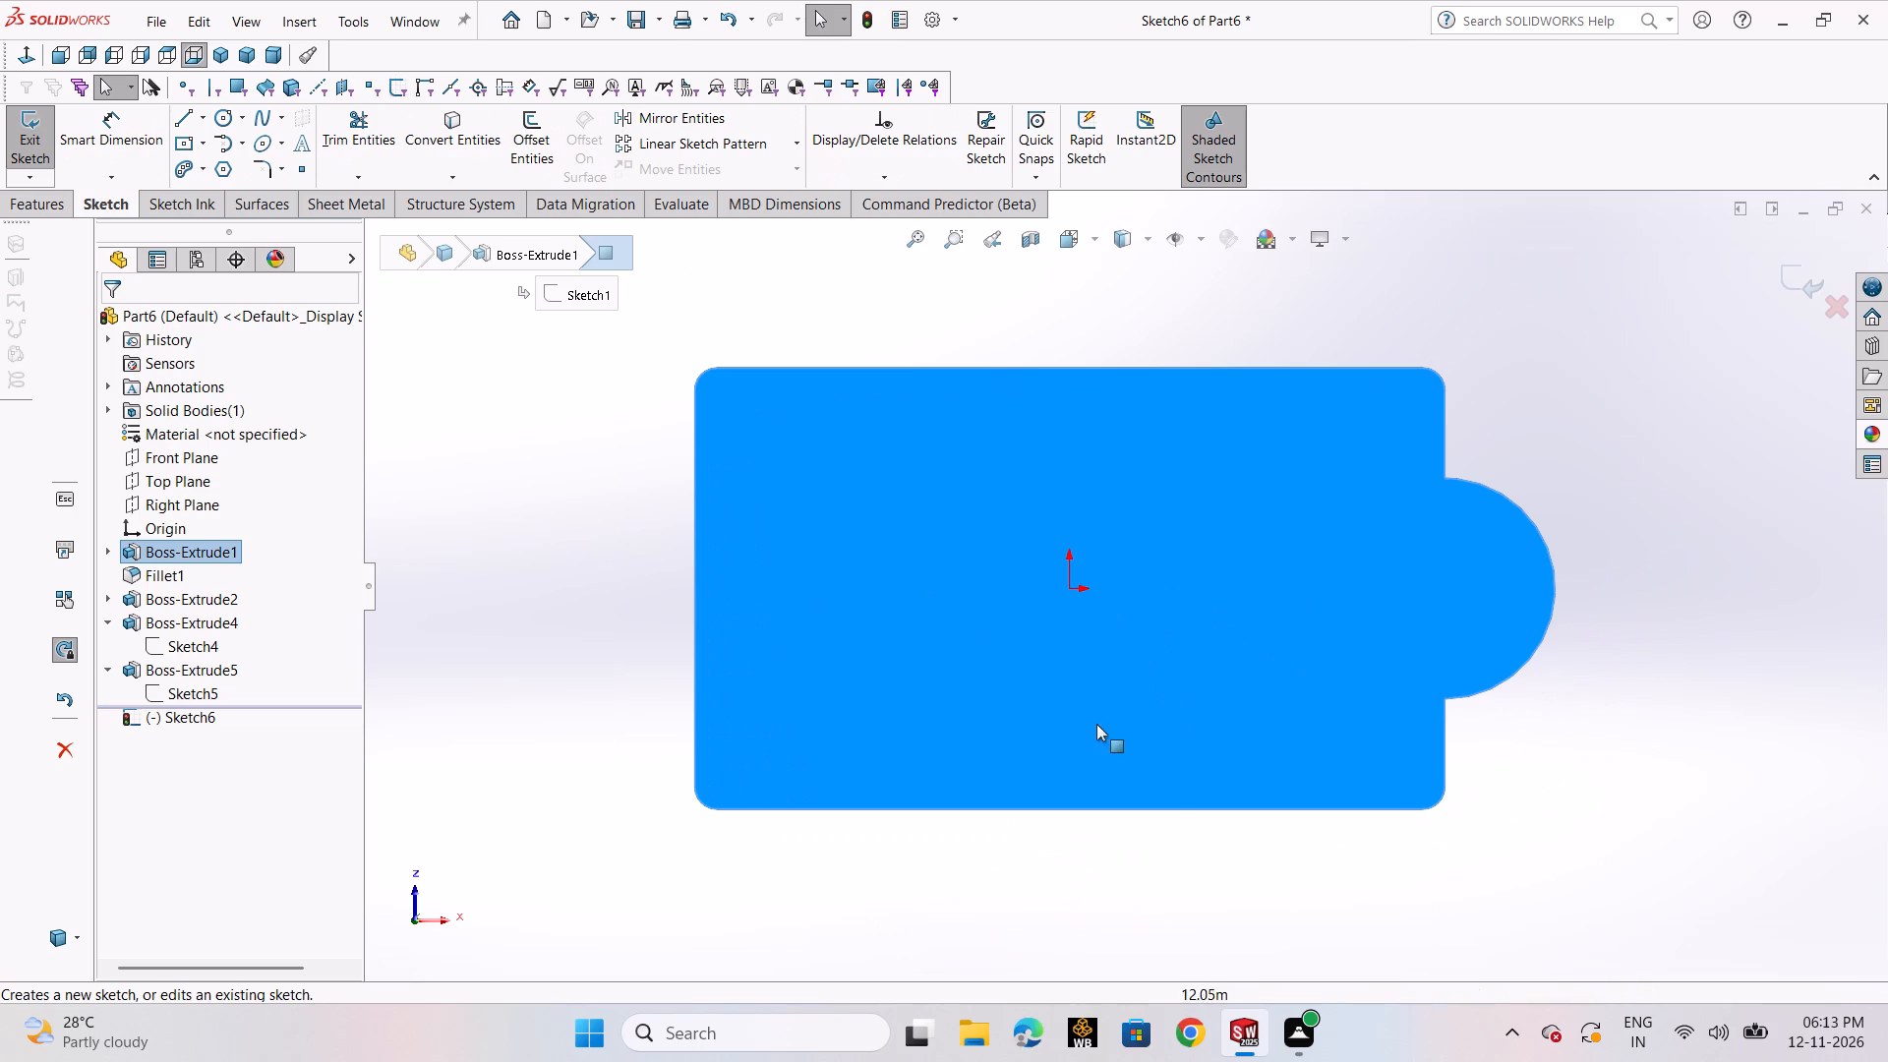
click(591, 451)
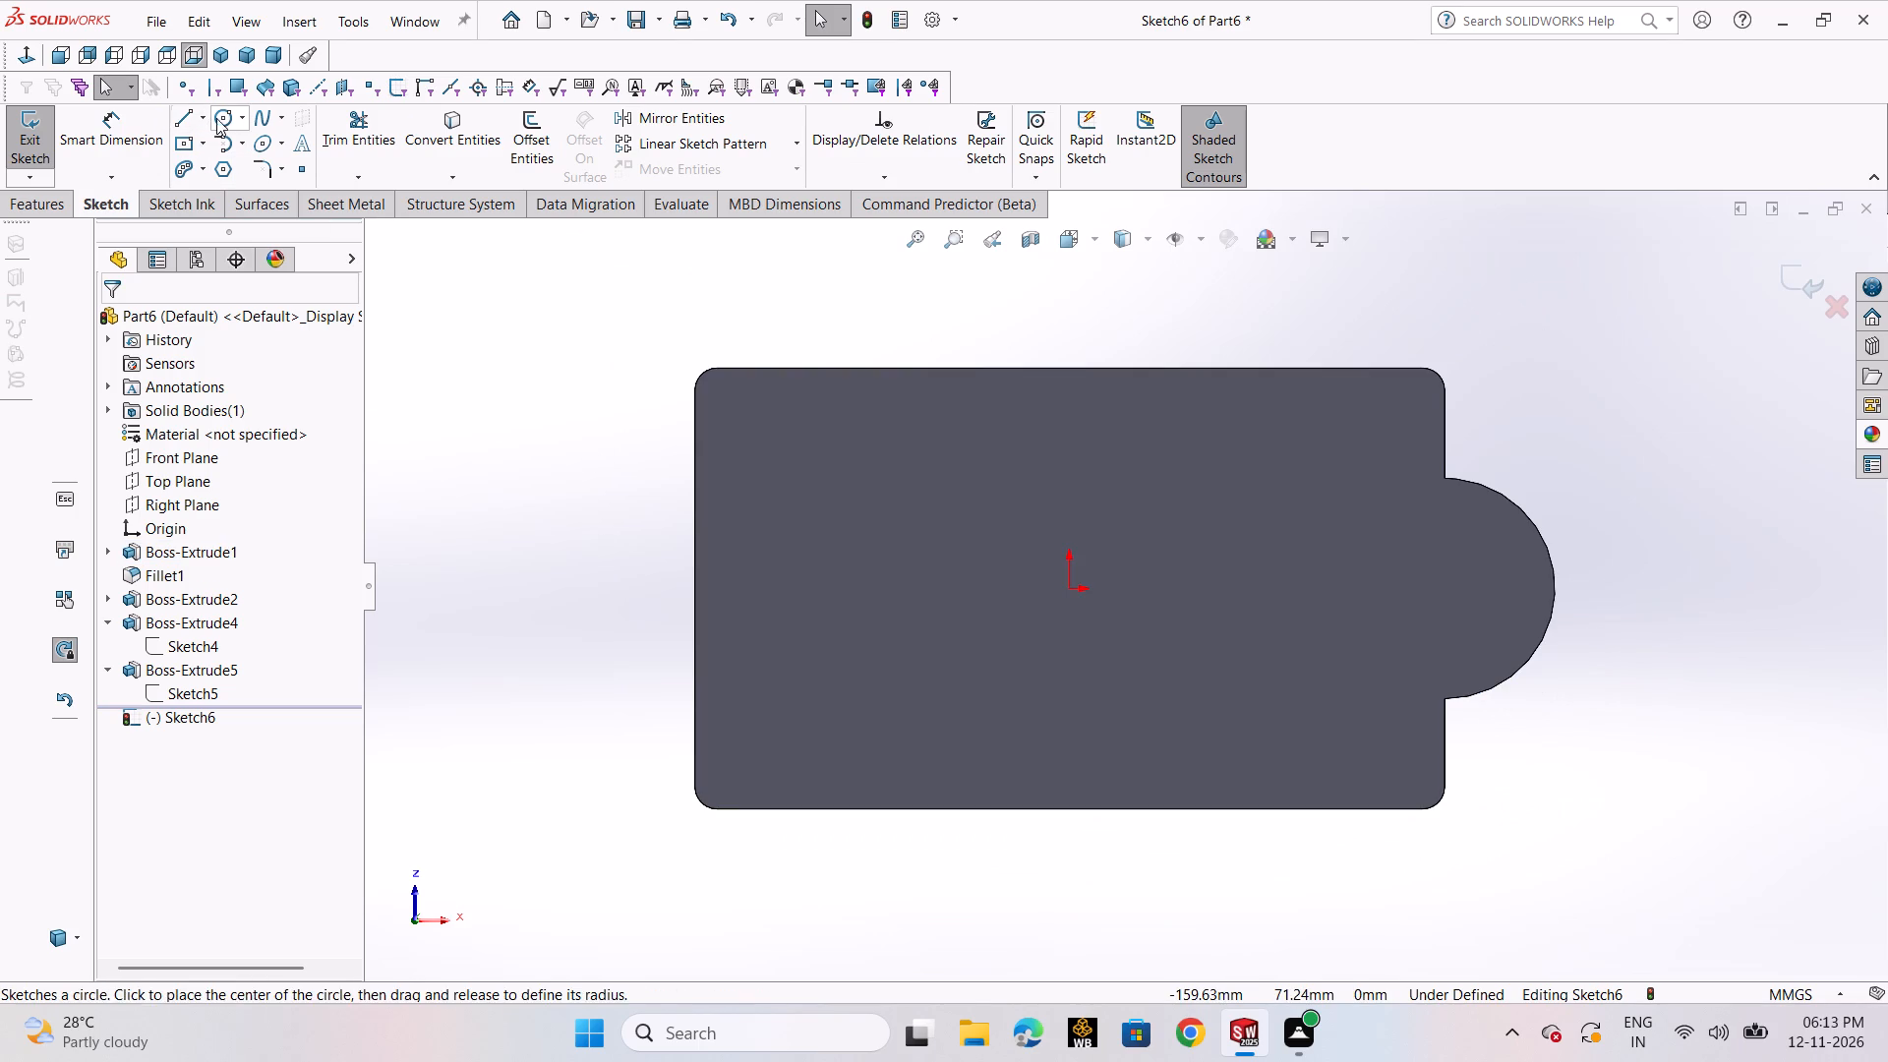
click(222, 121)
click(238, 150)
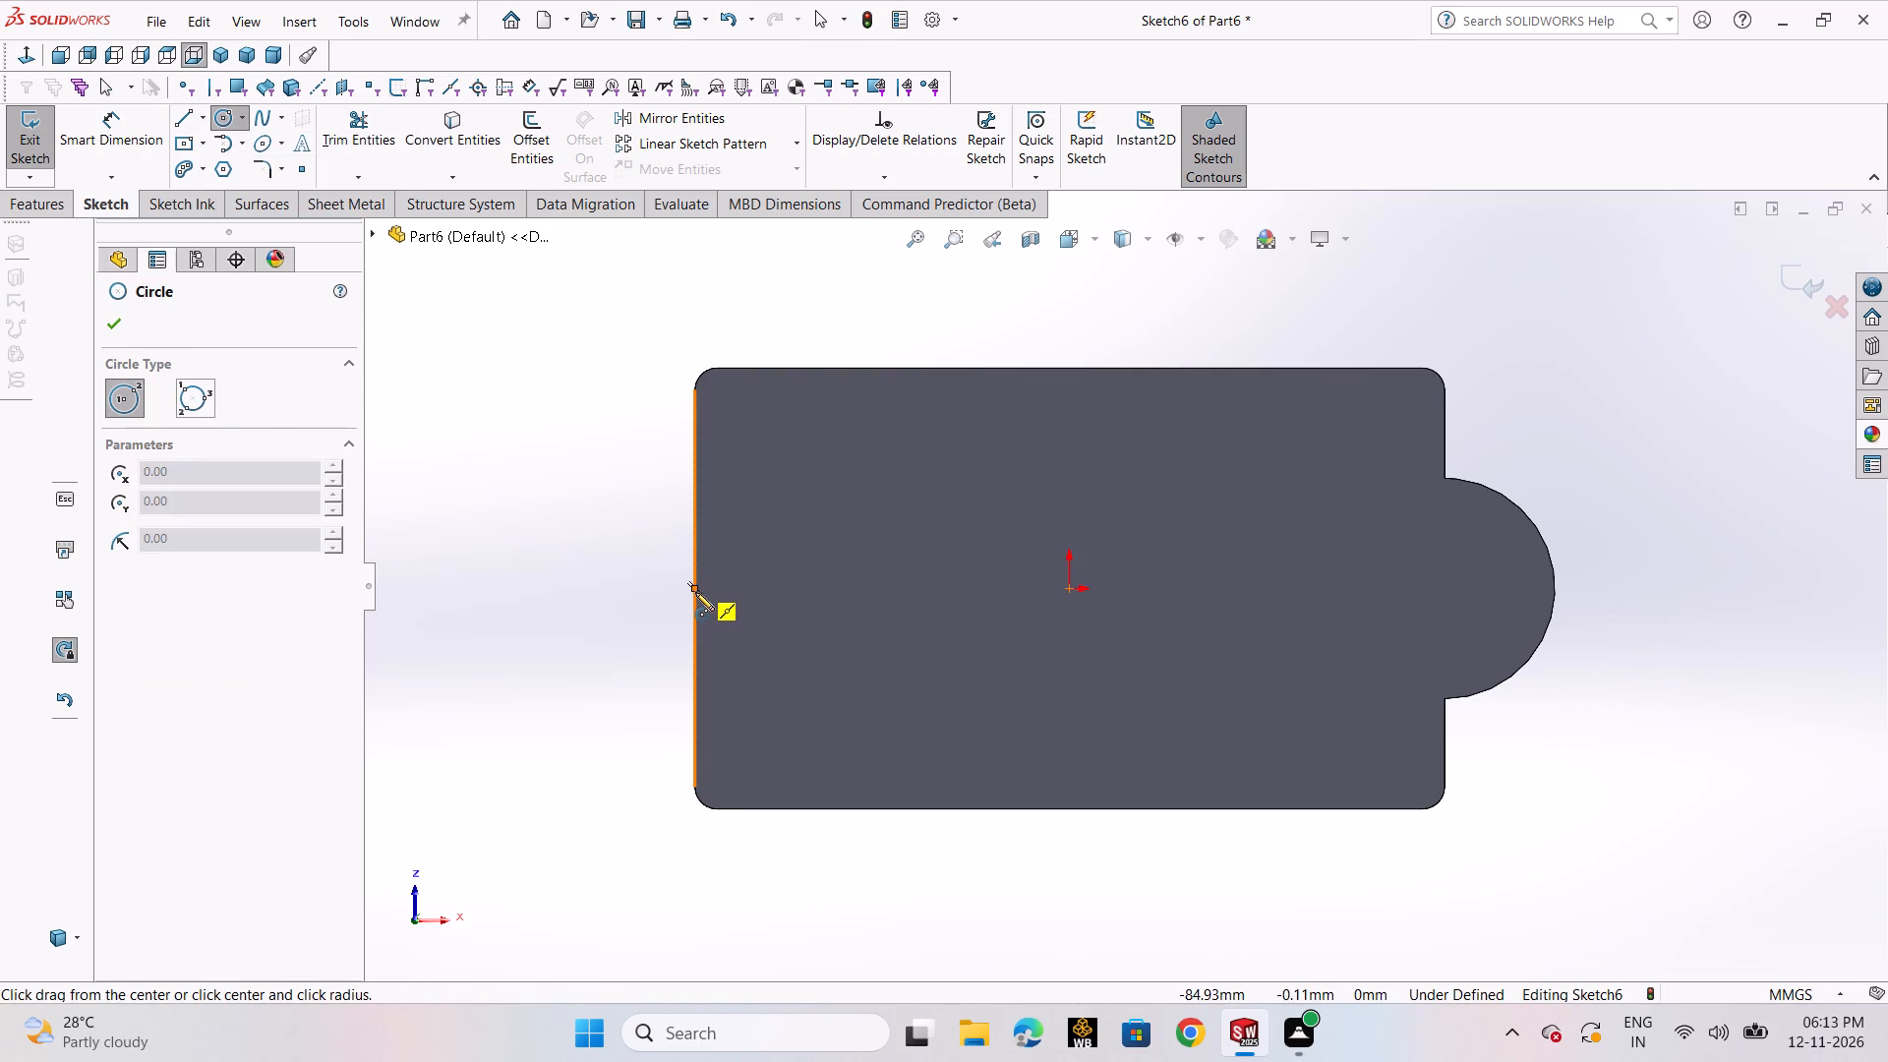
click(693, 590)
click(796, 638)
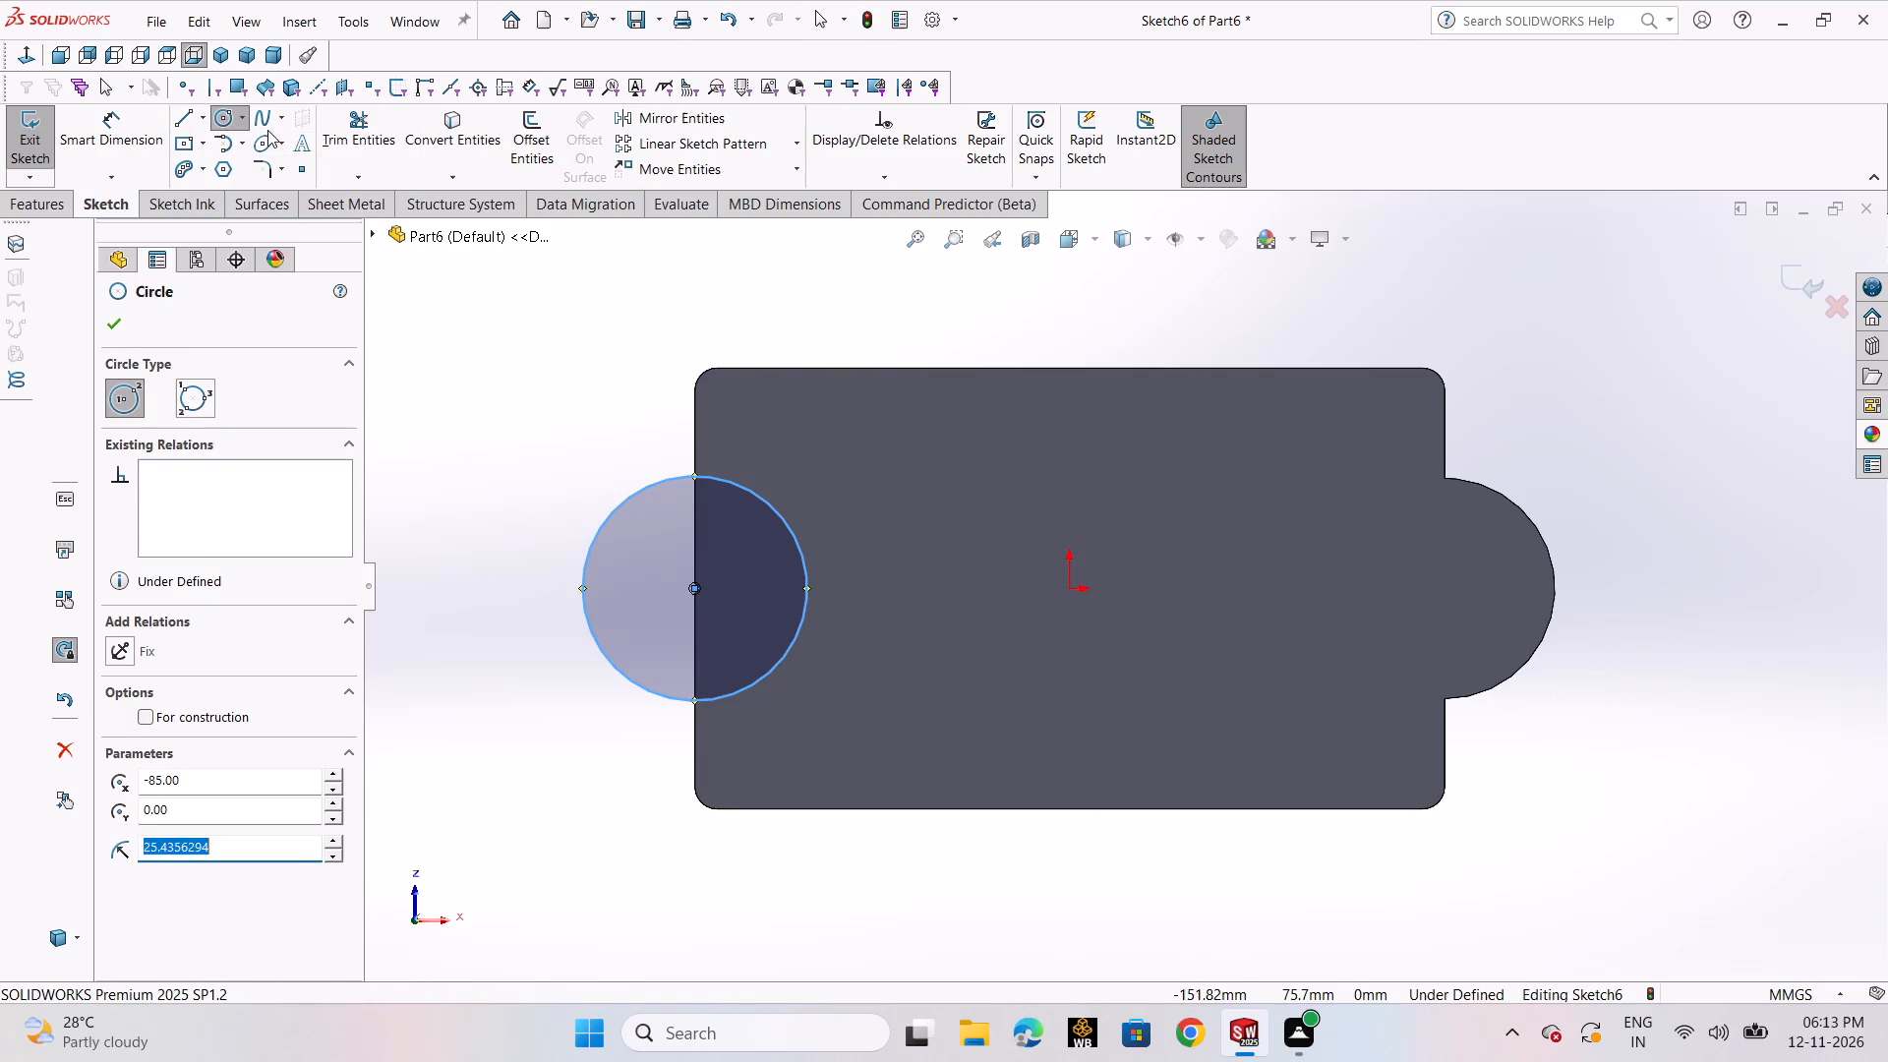
Dimension the new circle on the base's underside to a 50 mm diameter and exit the sketch.
click(95, 133)
click(717, 695)
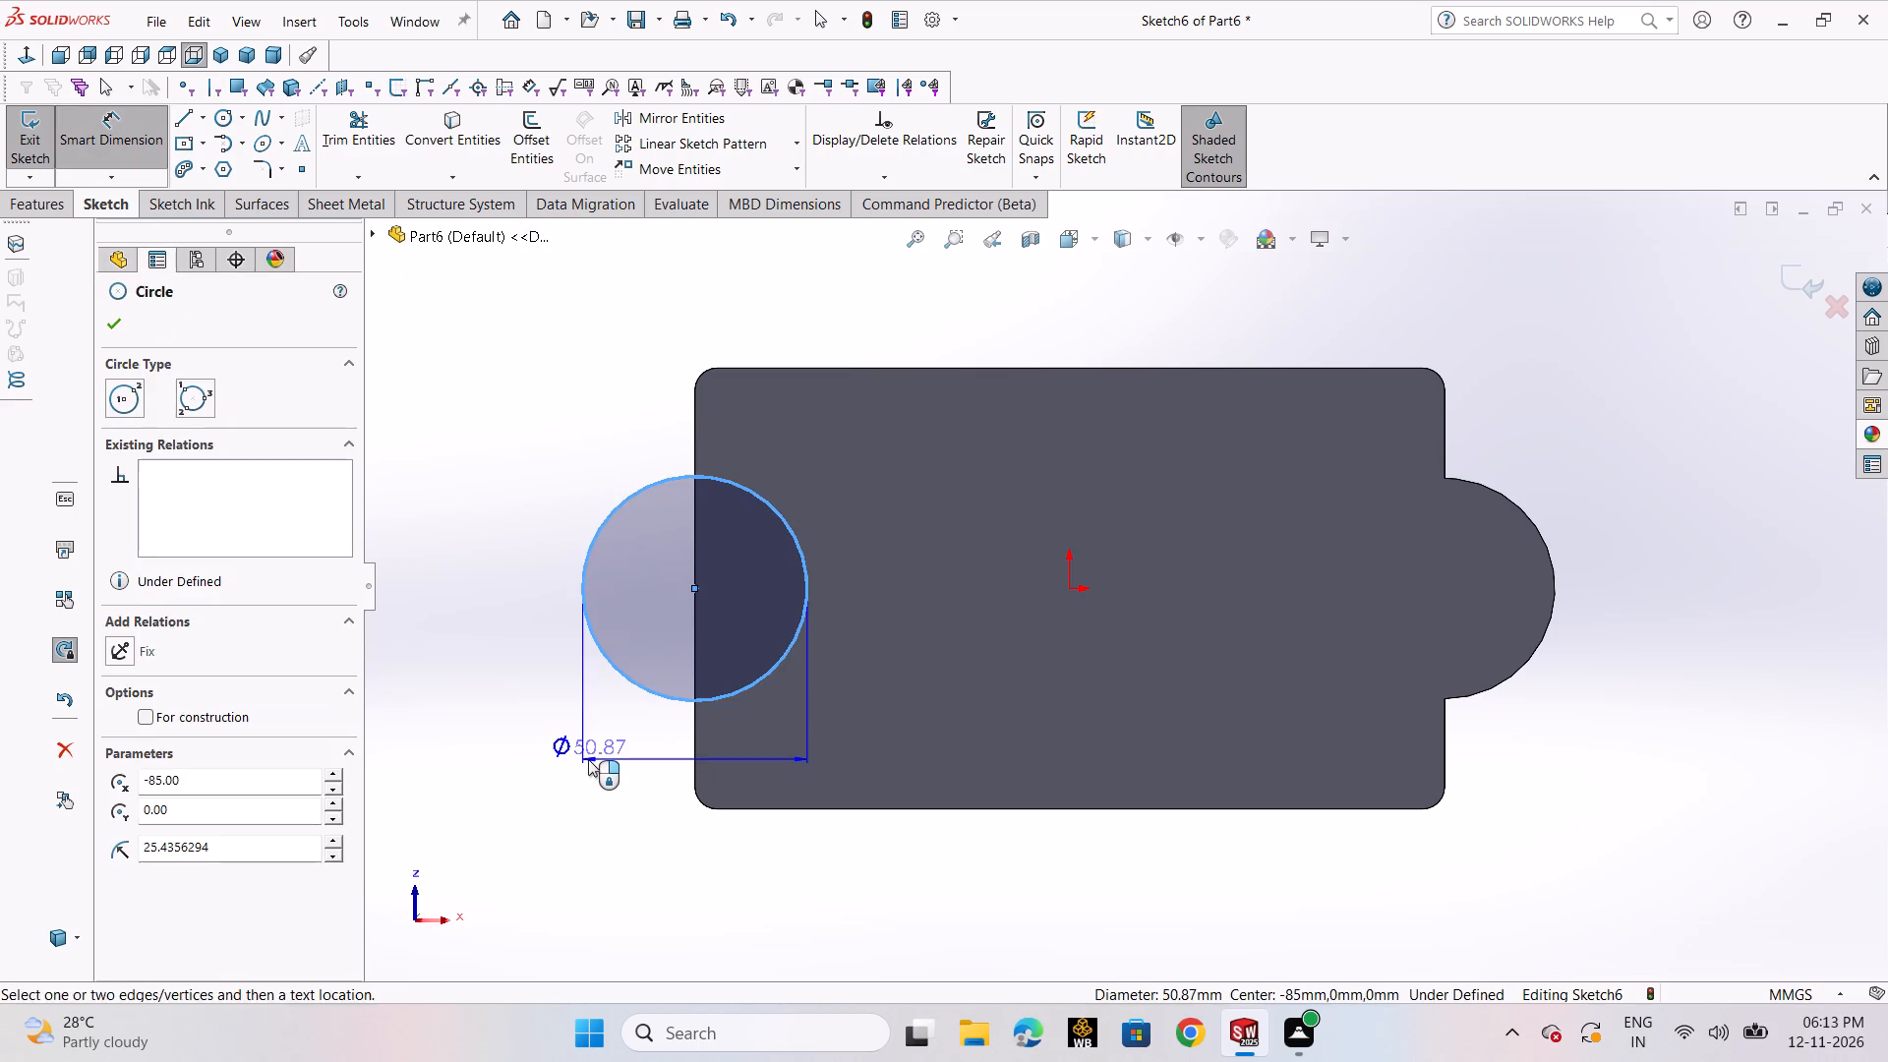
click(588, 759)
text(50)
key(Return)
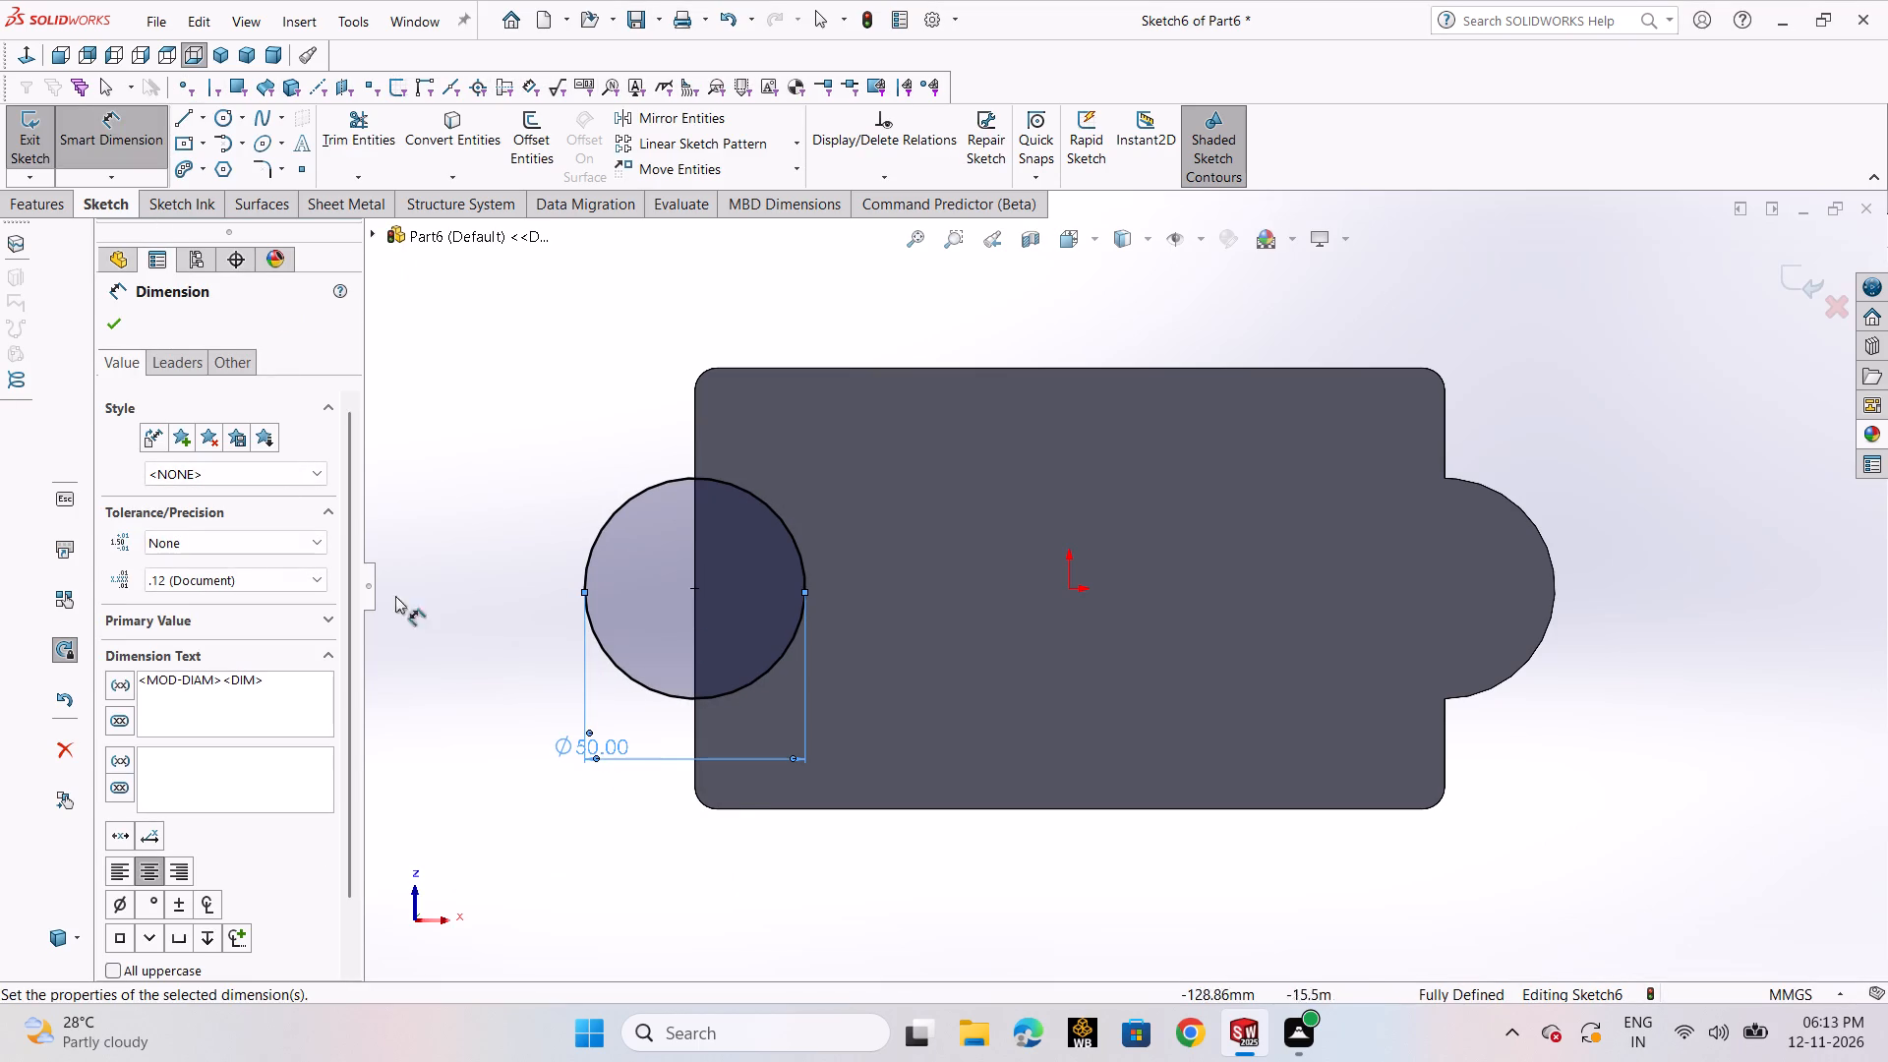
click(120, 324)
click(26, 132)
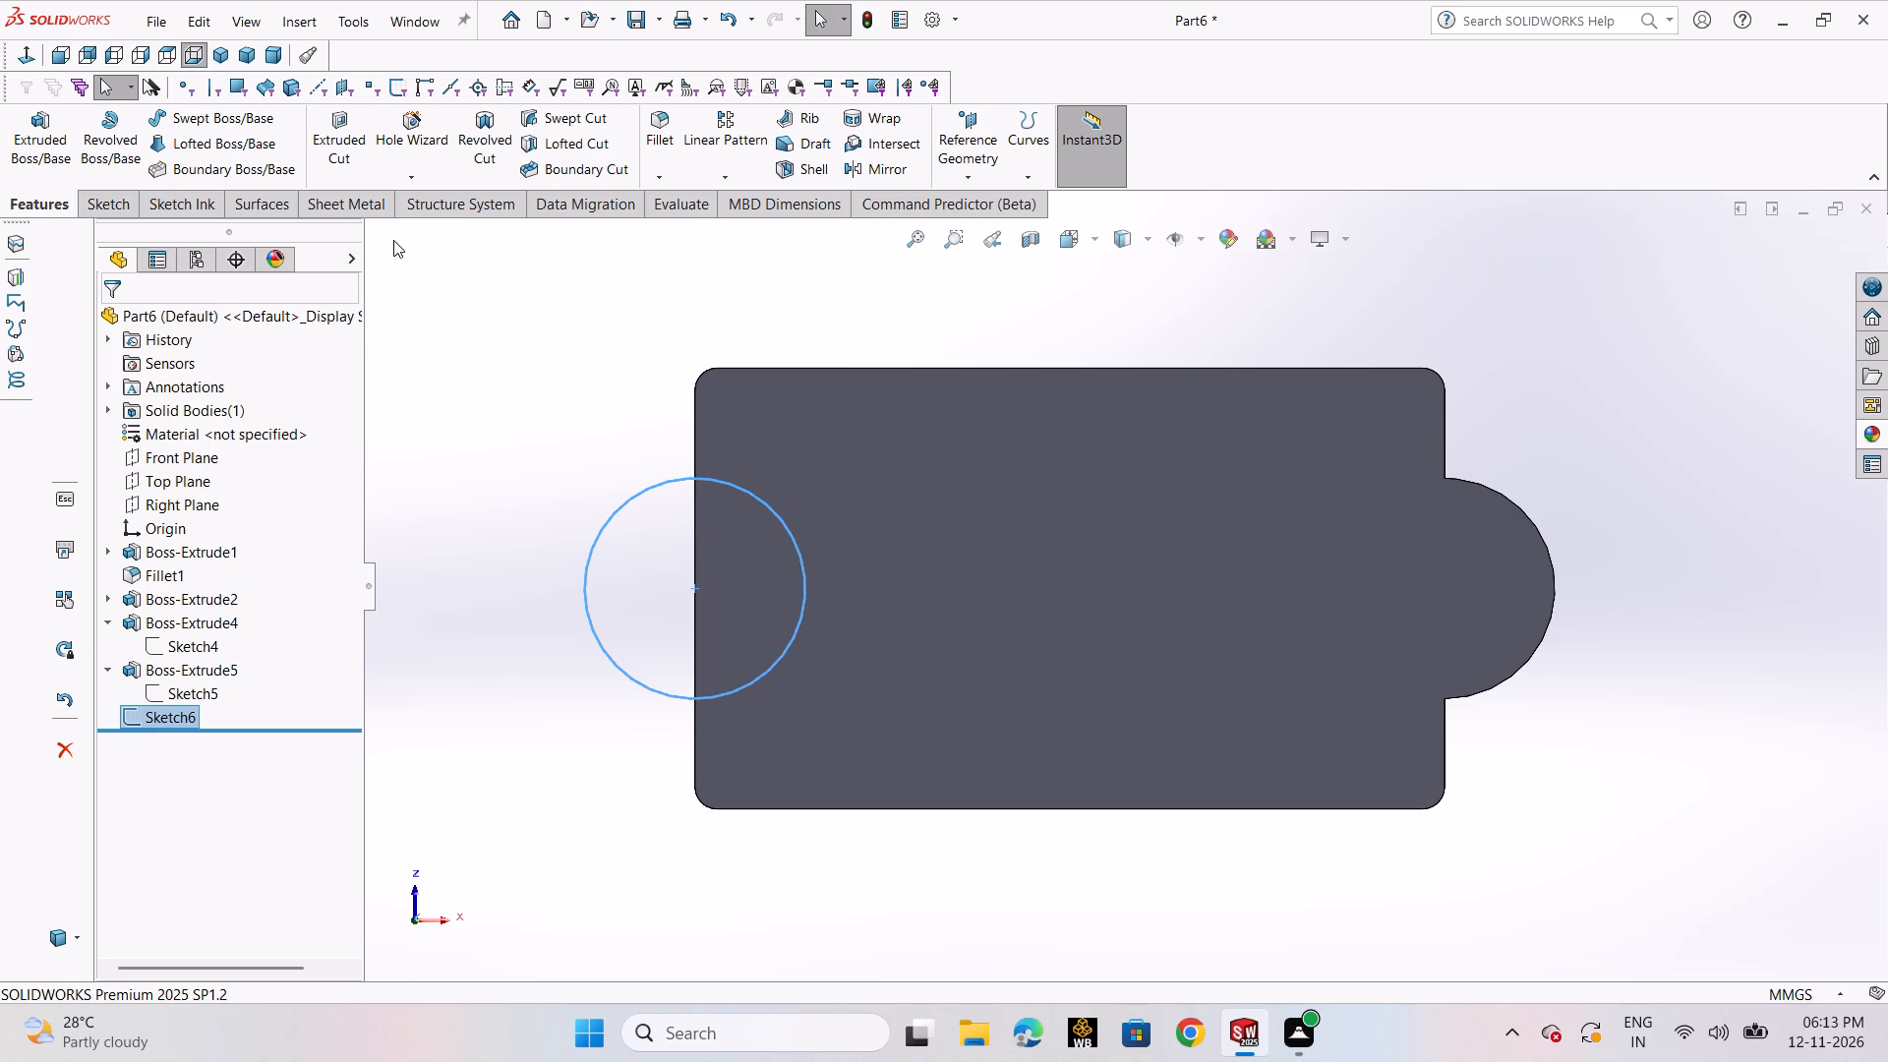
Extrude the 50 mm circle as a Blind boss 162.5 mm in the reversed direction, up past the base, with Merge result on.
click(19, 141)
scroll(1136, 389, up, 2)
middle_drag(1146, 365, 1080, 637)
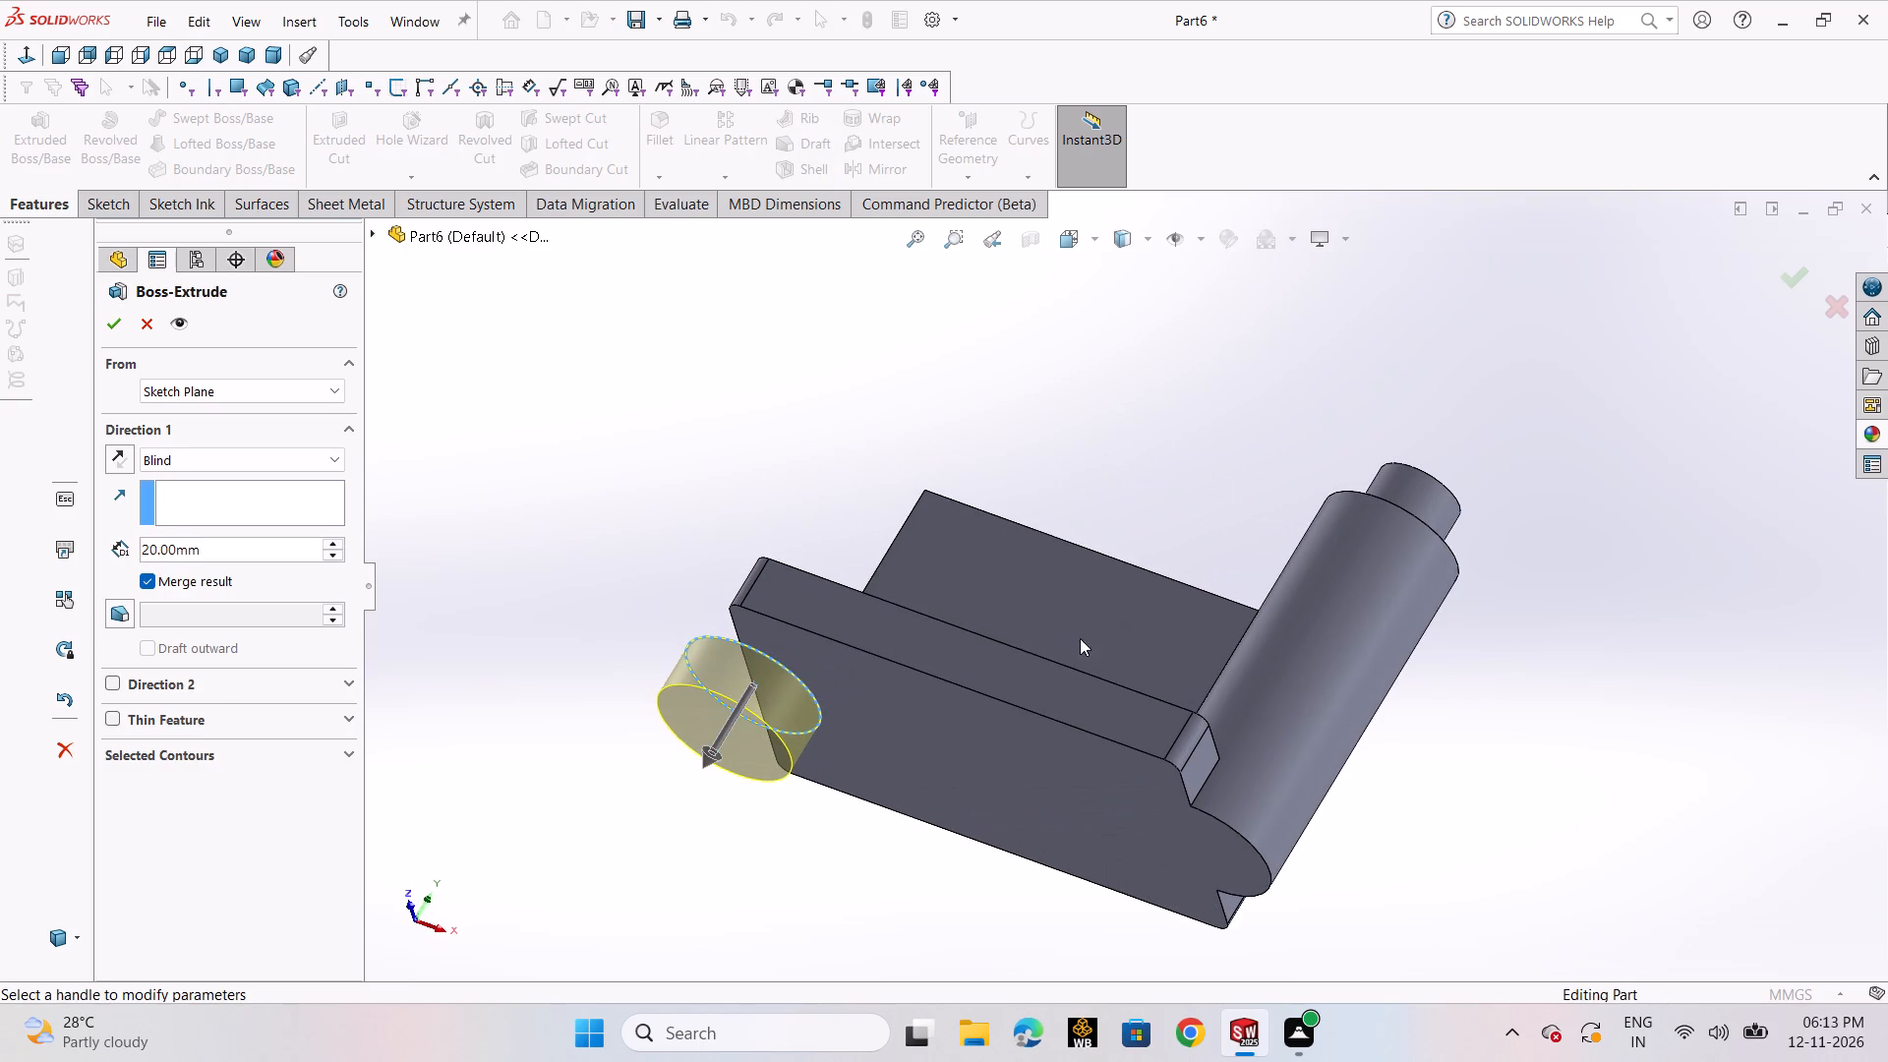
click(126, 462)
click(231, 532)
double_click(233, 539)
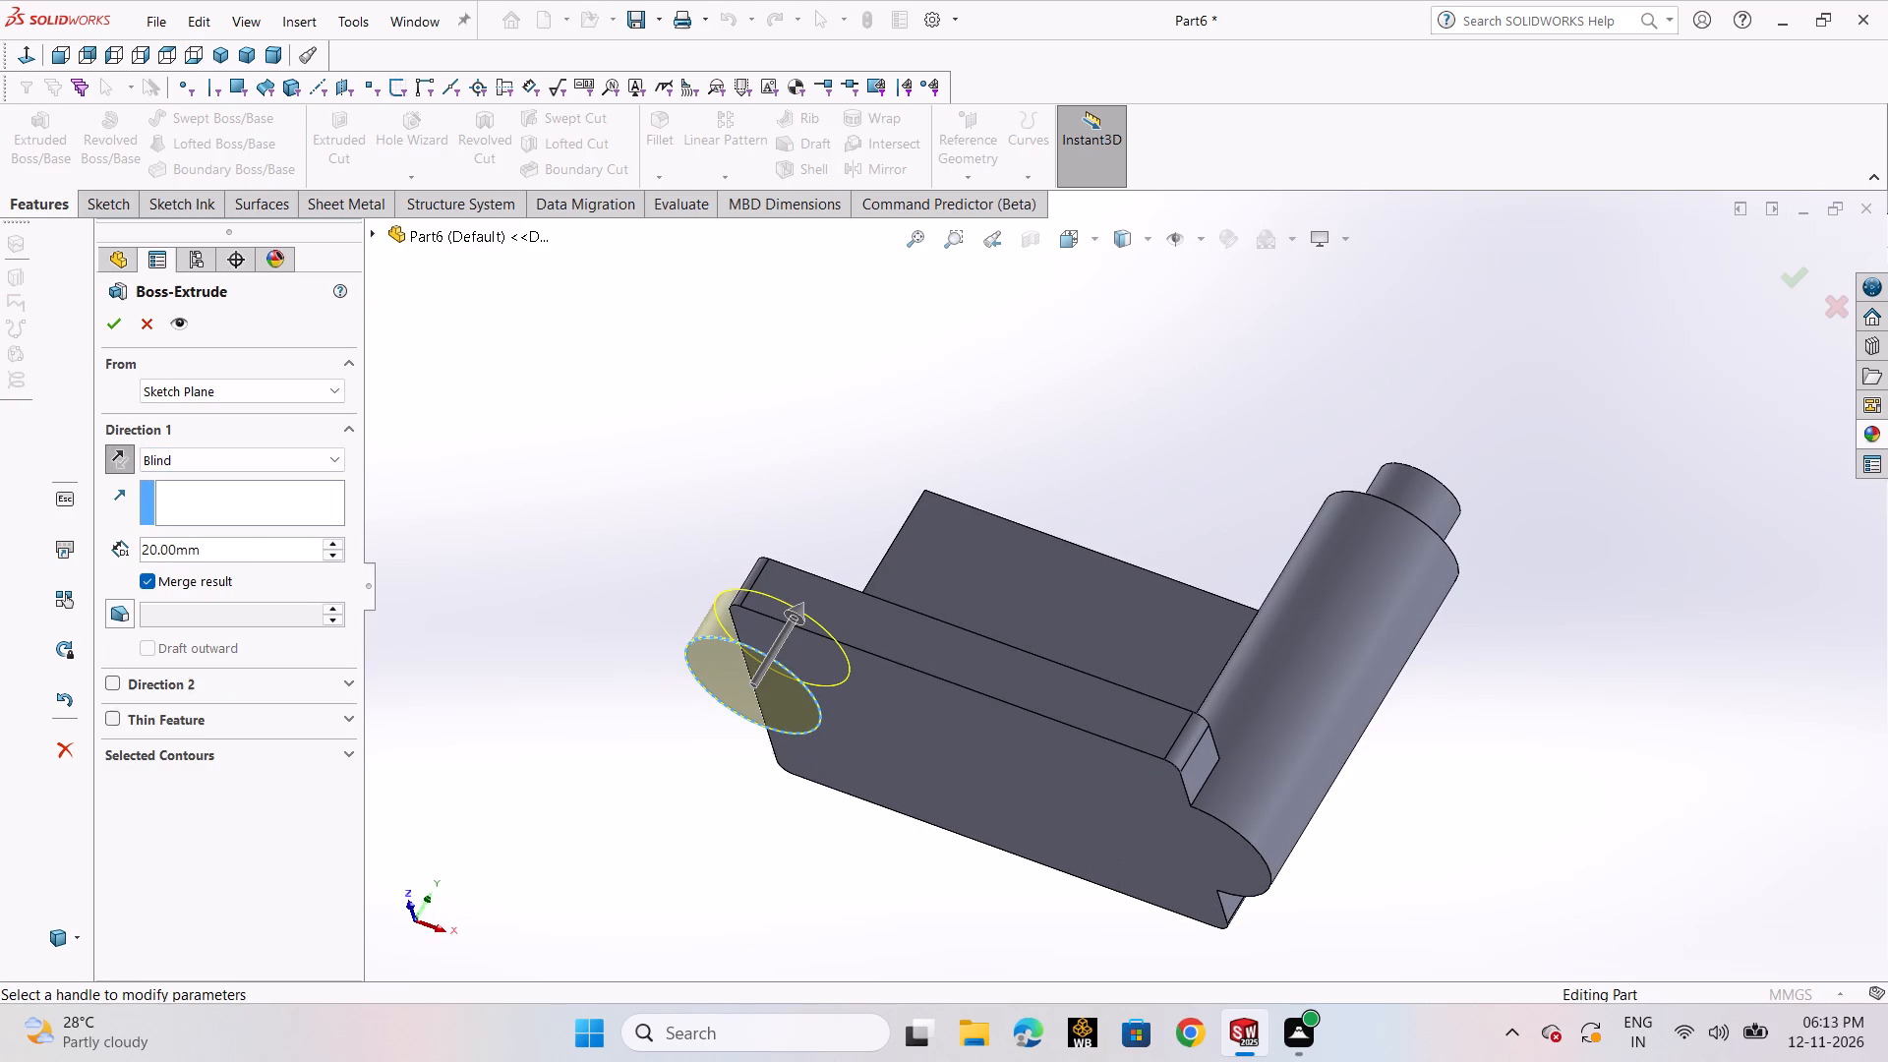
double_click(241, 548)
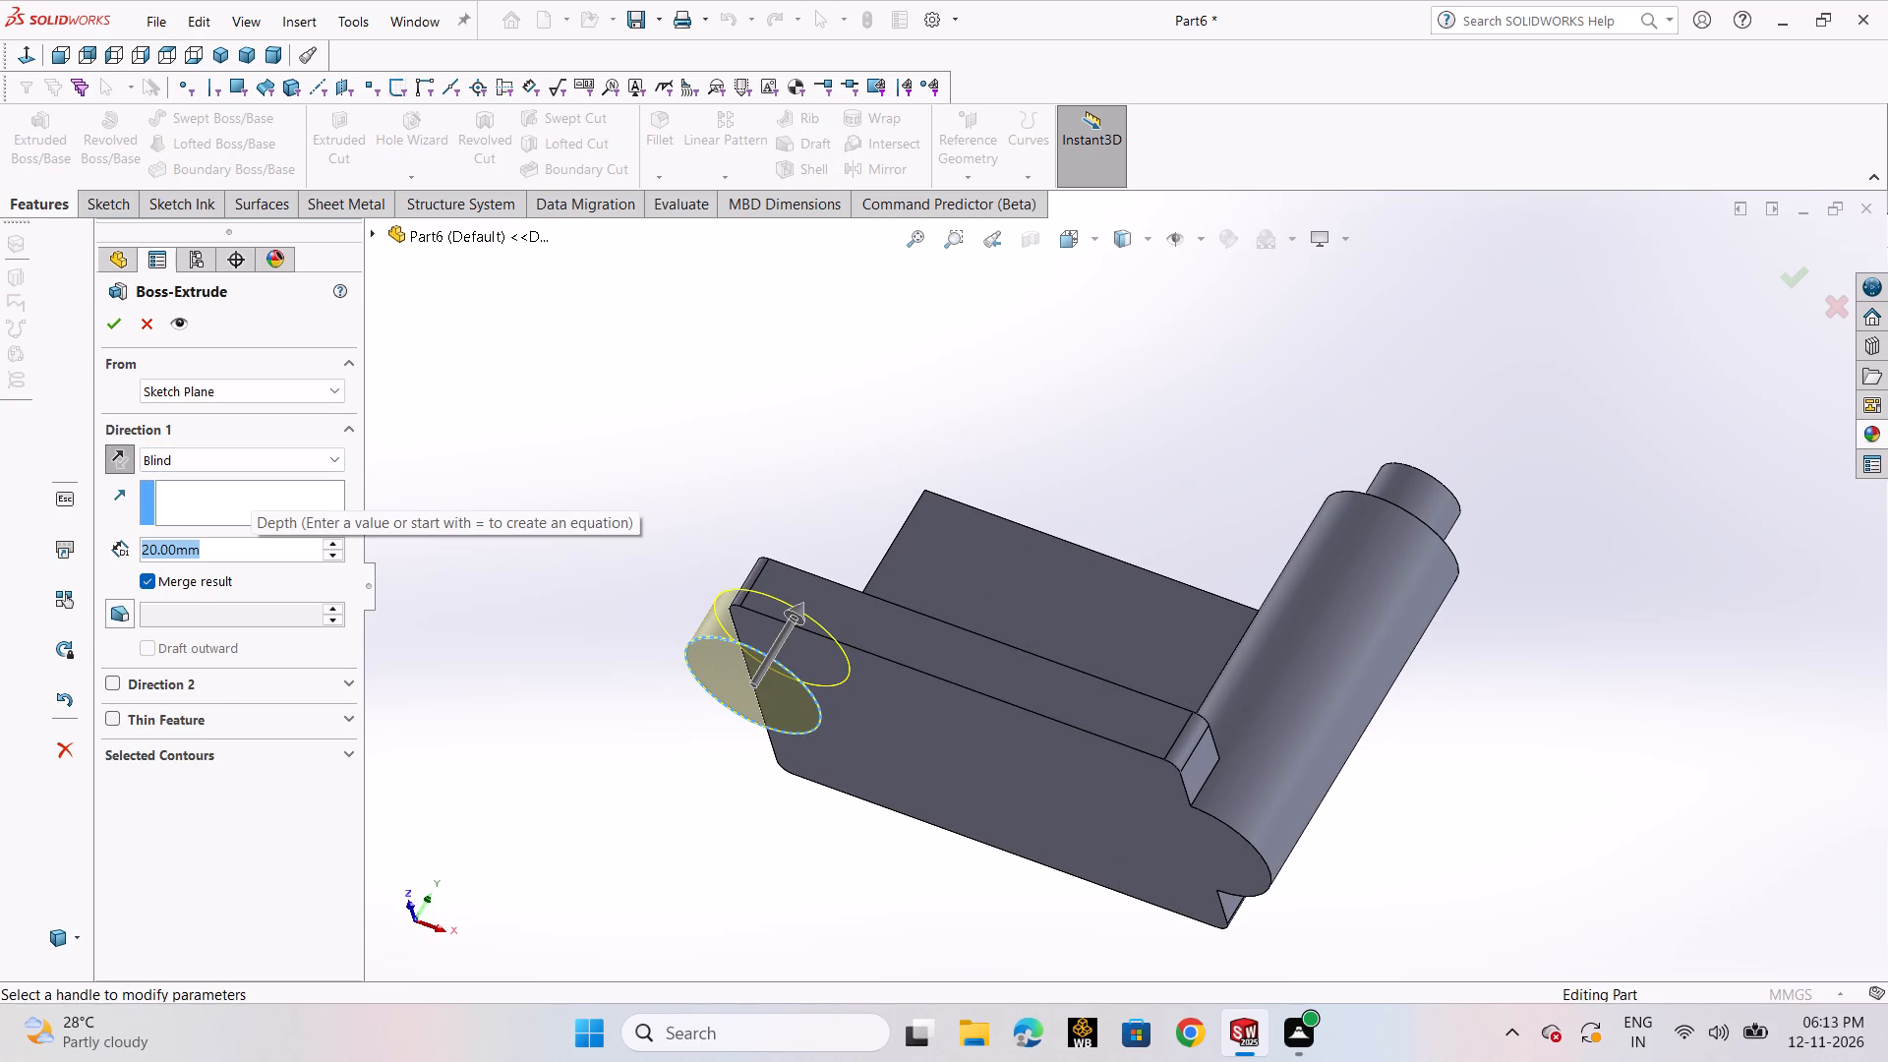
text(162.5)
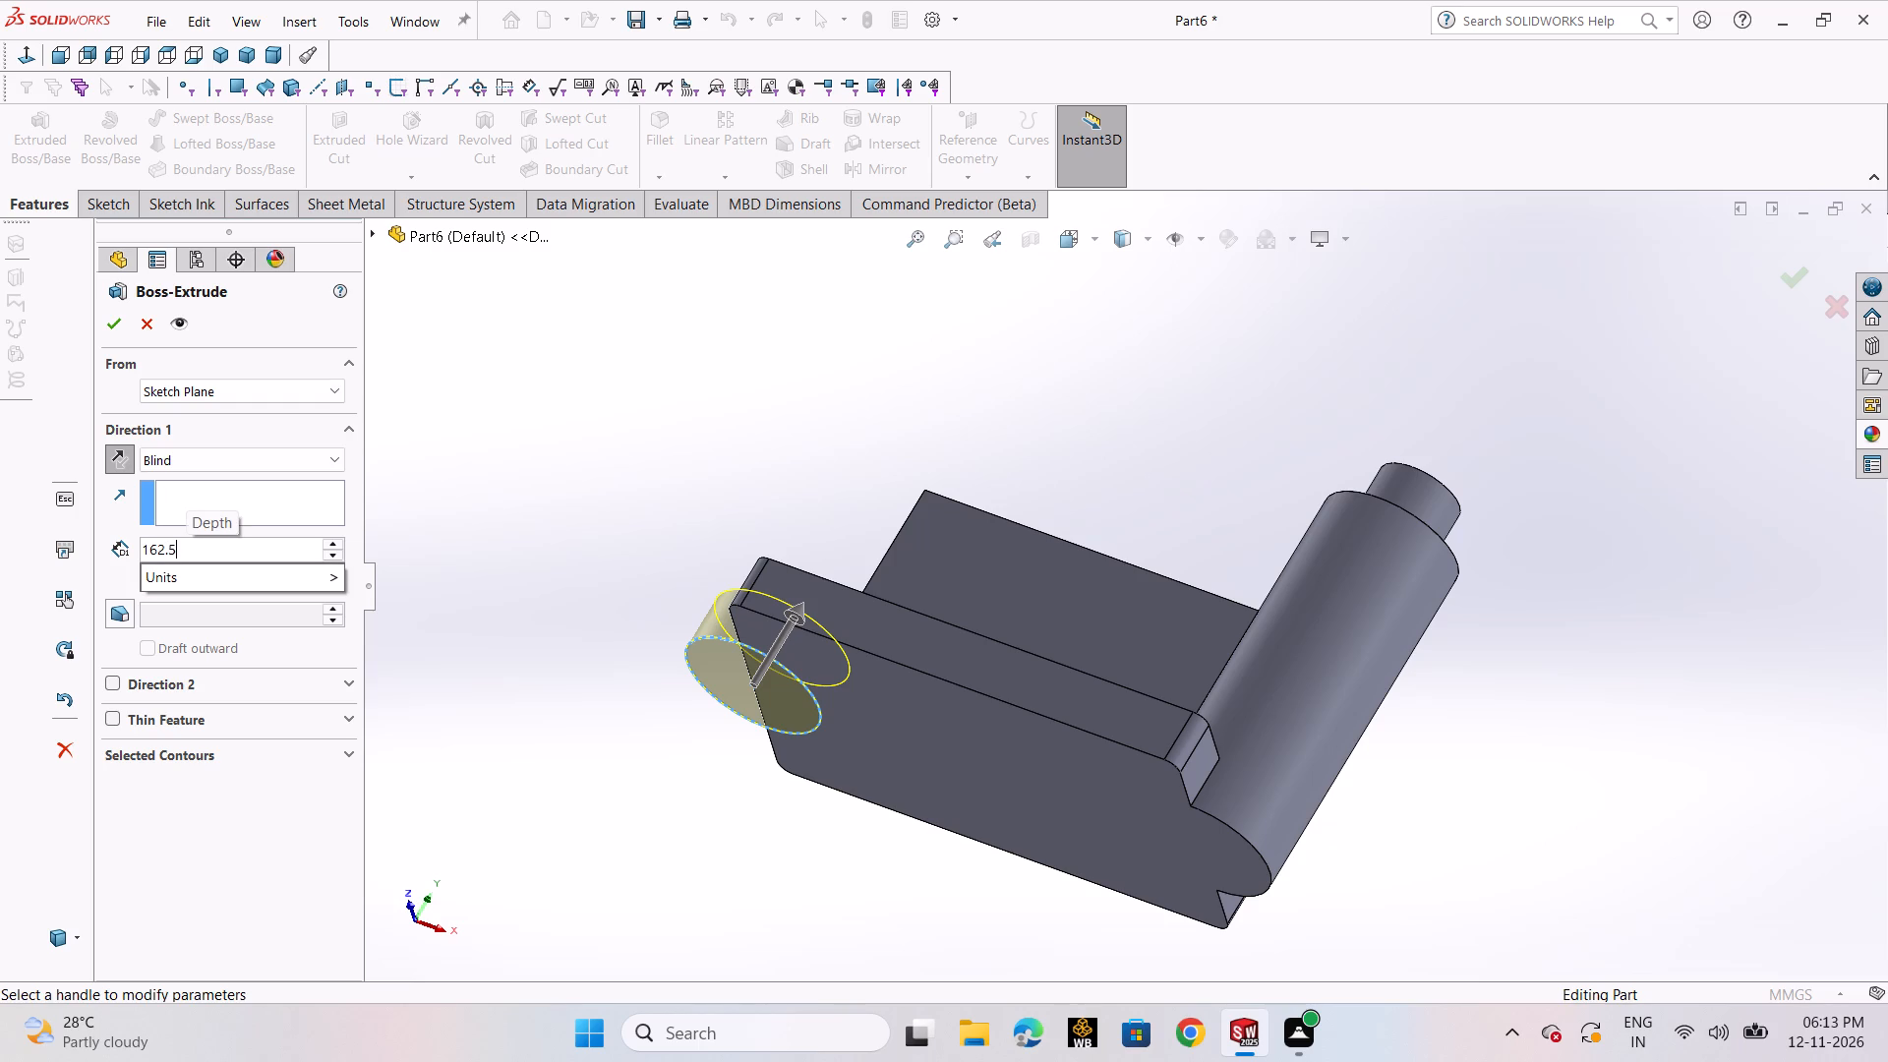
key(Return)
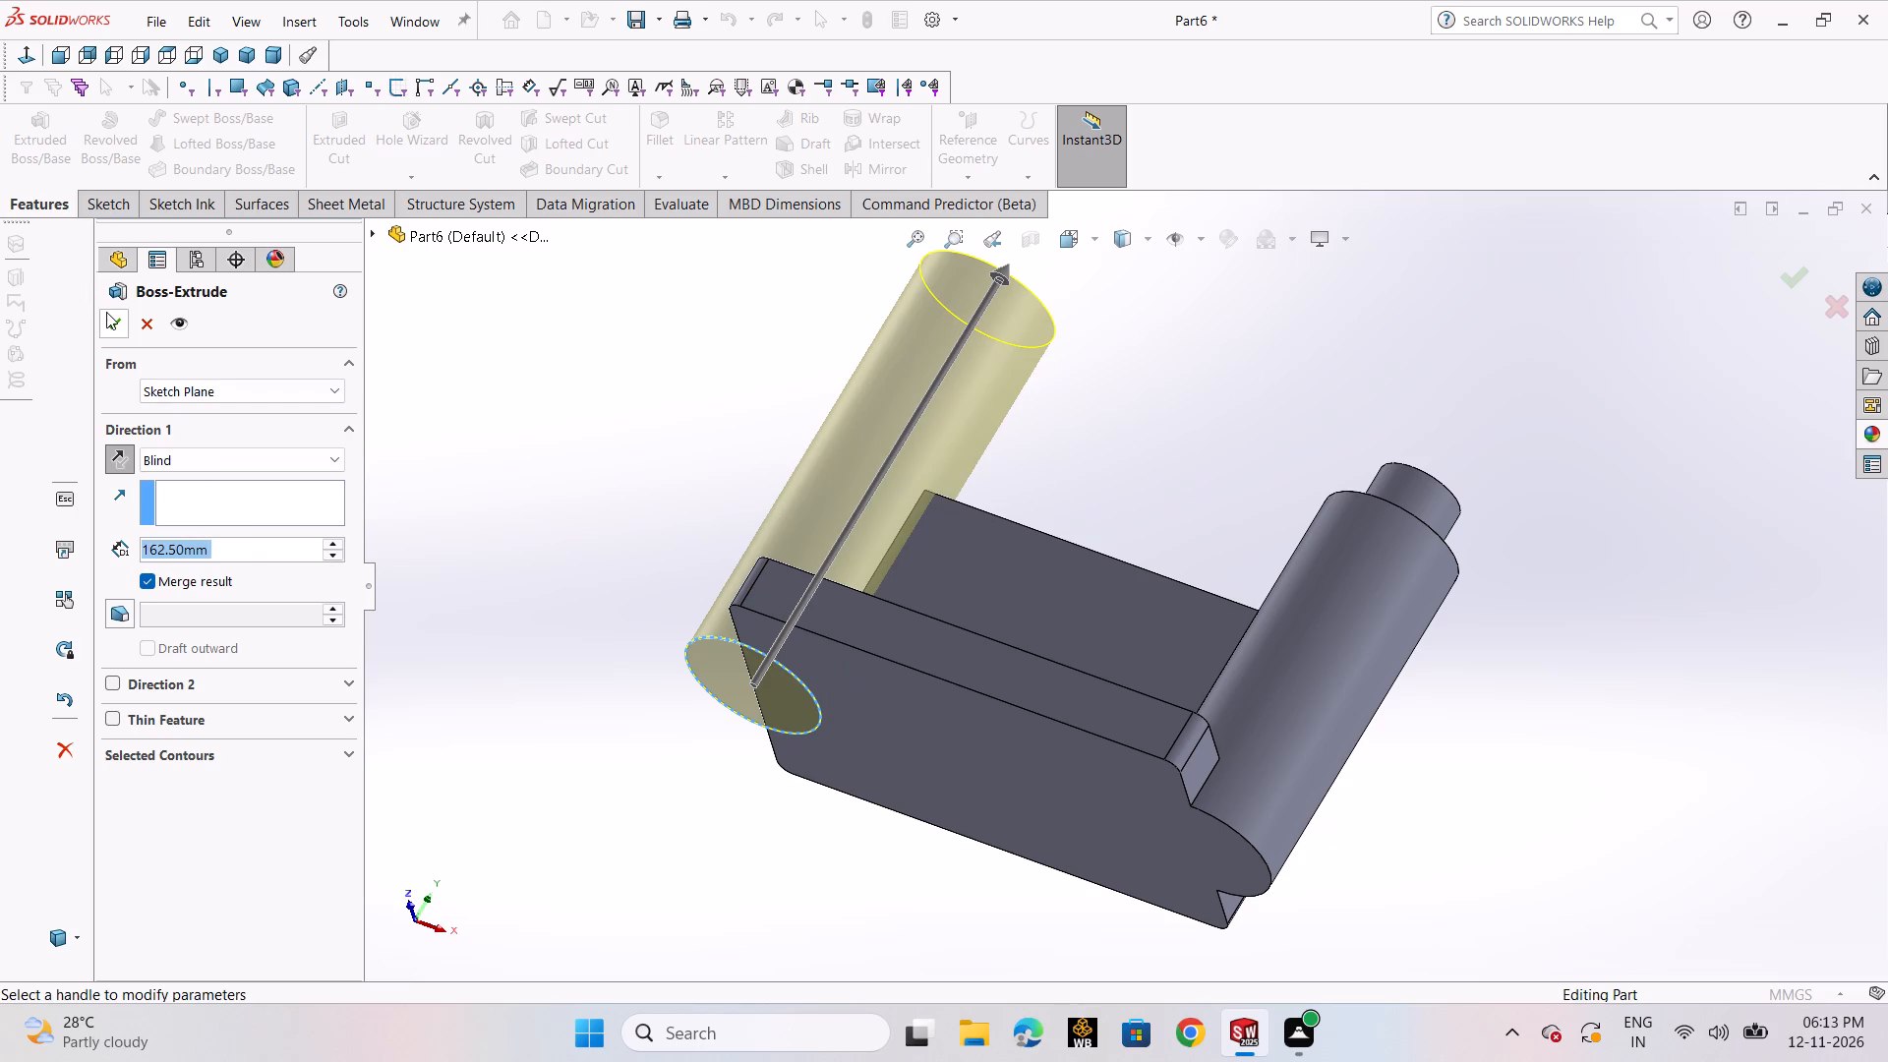
click(106, 312)
scroll(589, 472, up, 1)
click(726, 460)
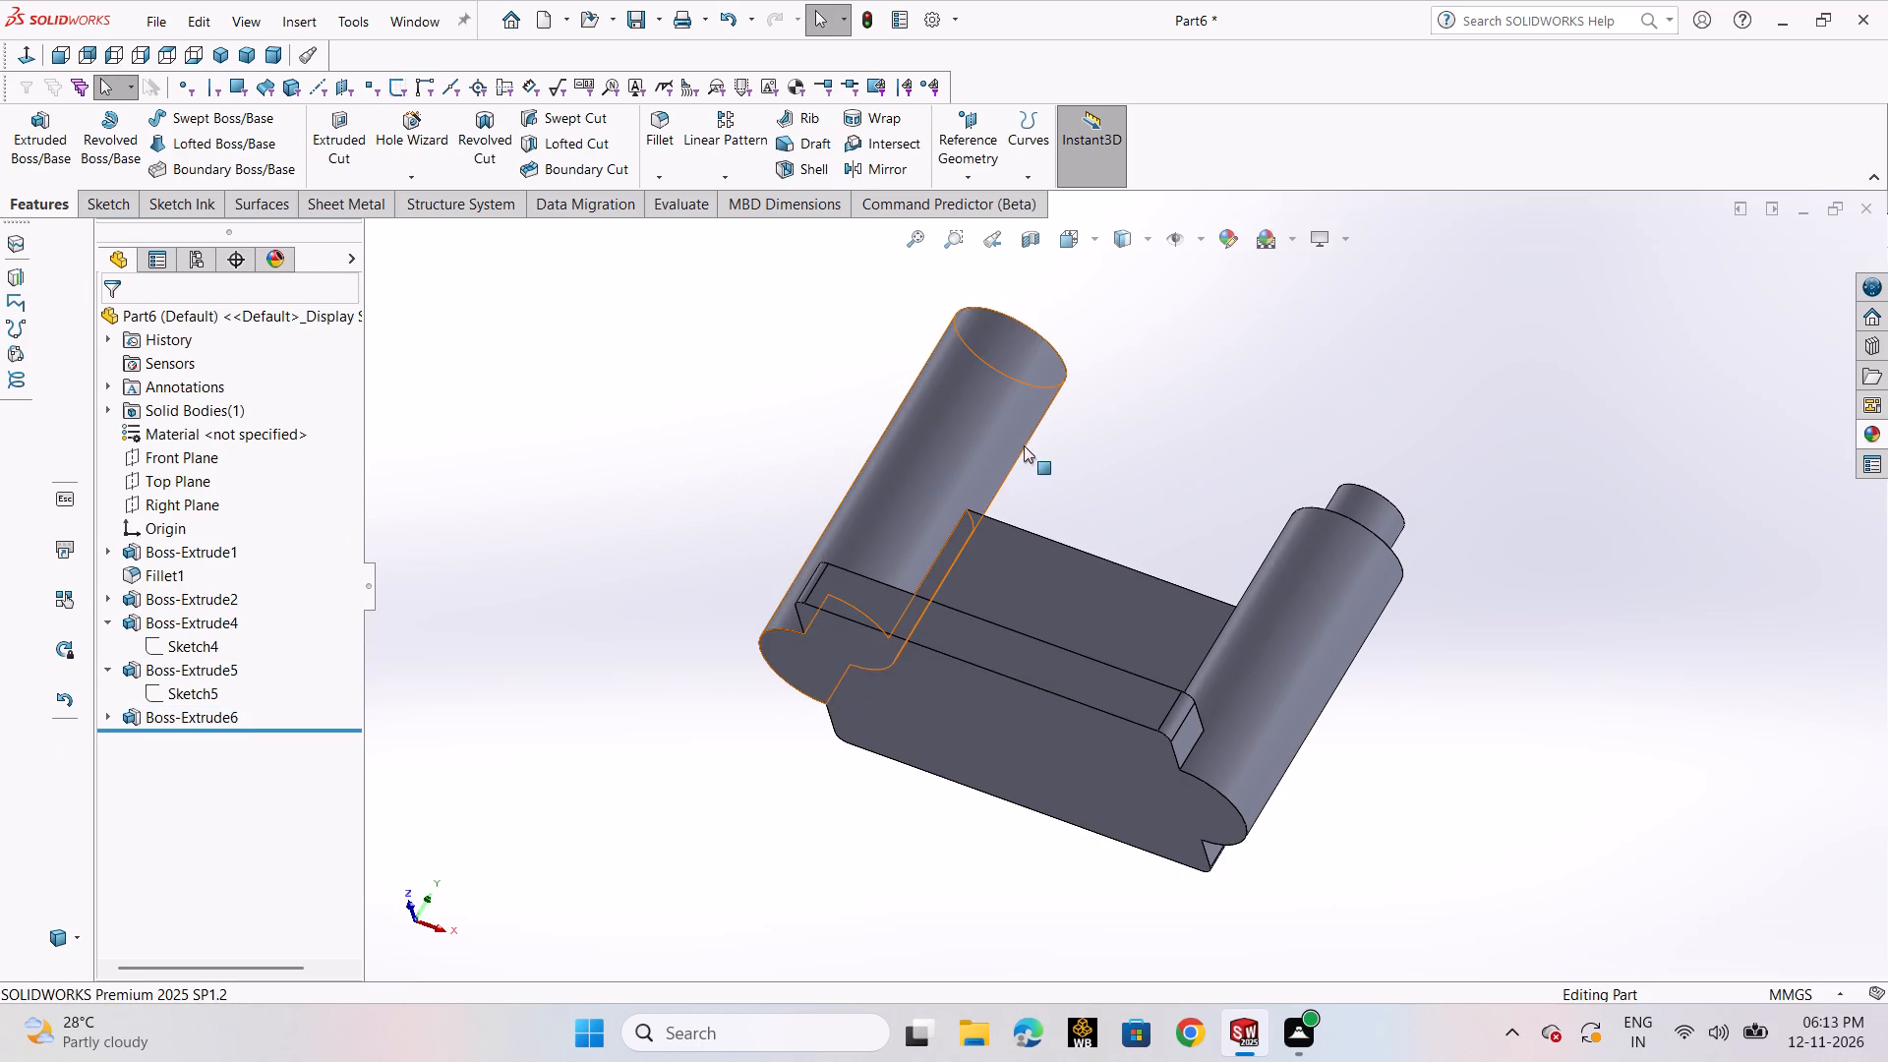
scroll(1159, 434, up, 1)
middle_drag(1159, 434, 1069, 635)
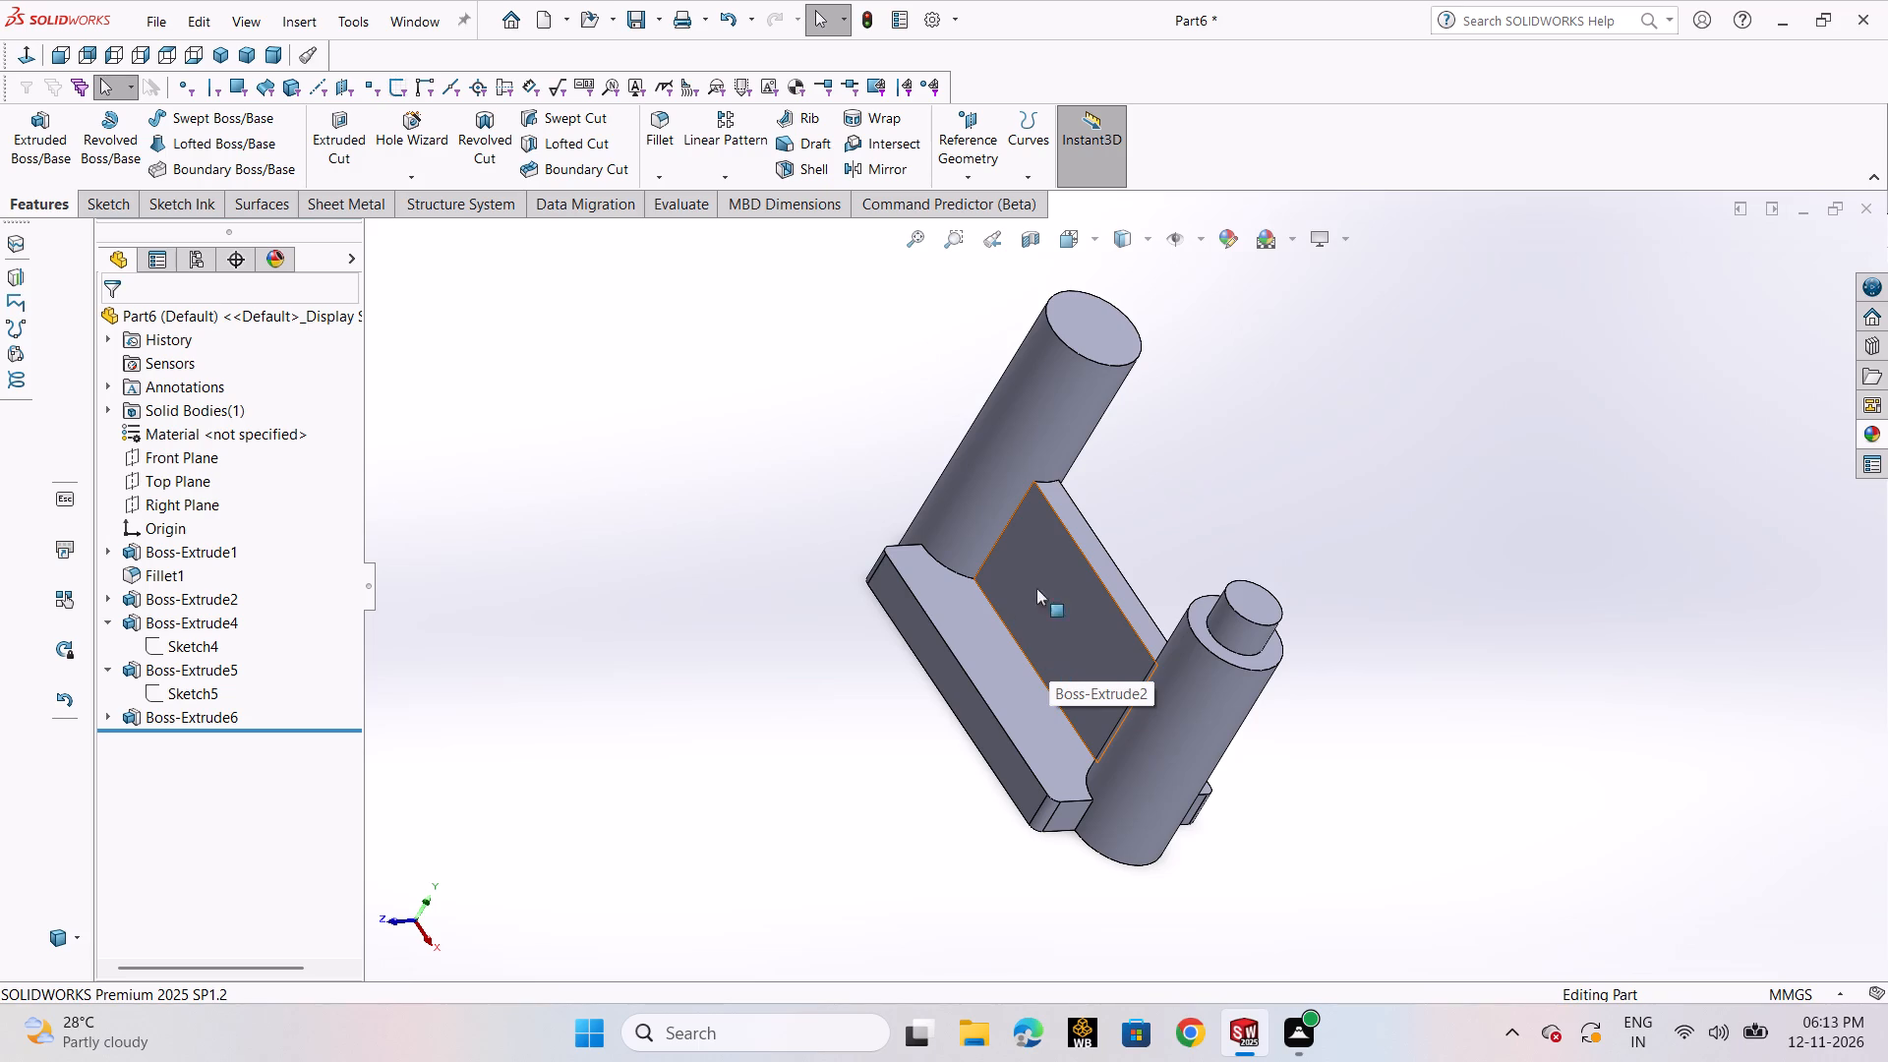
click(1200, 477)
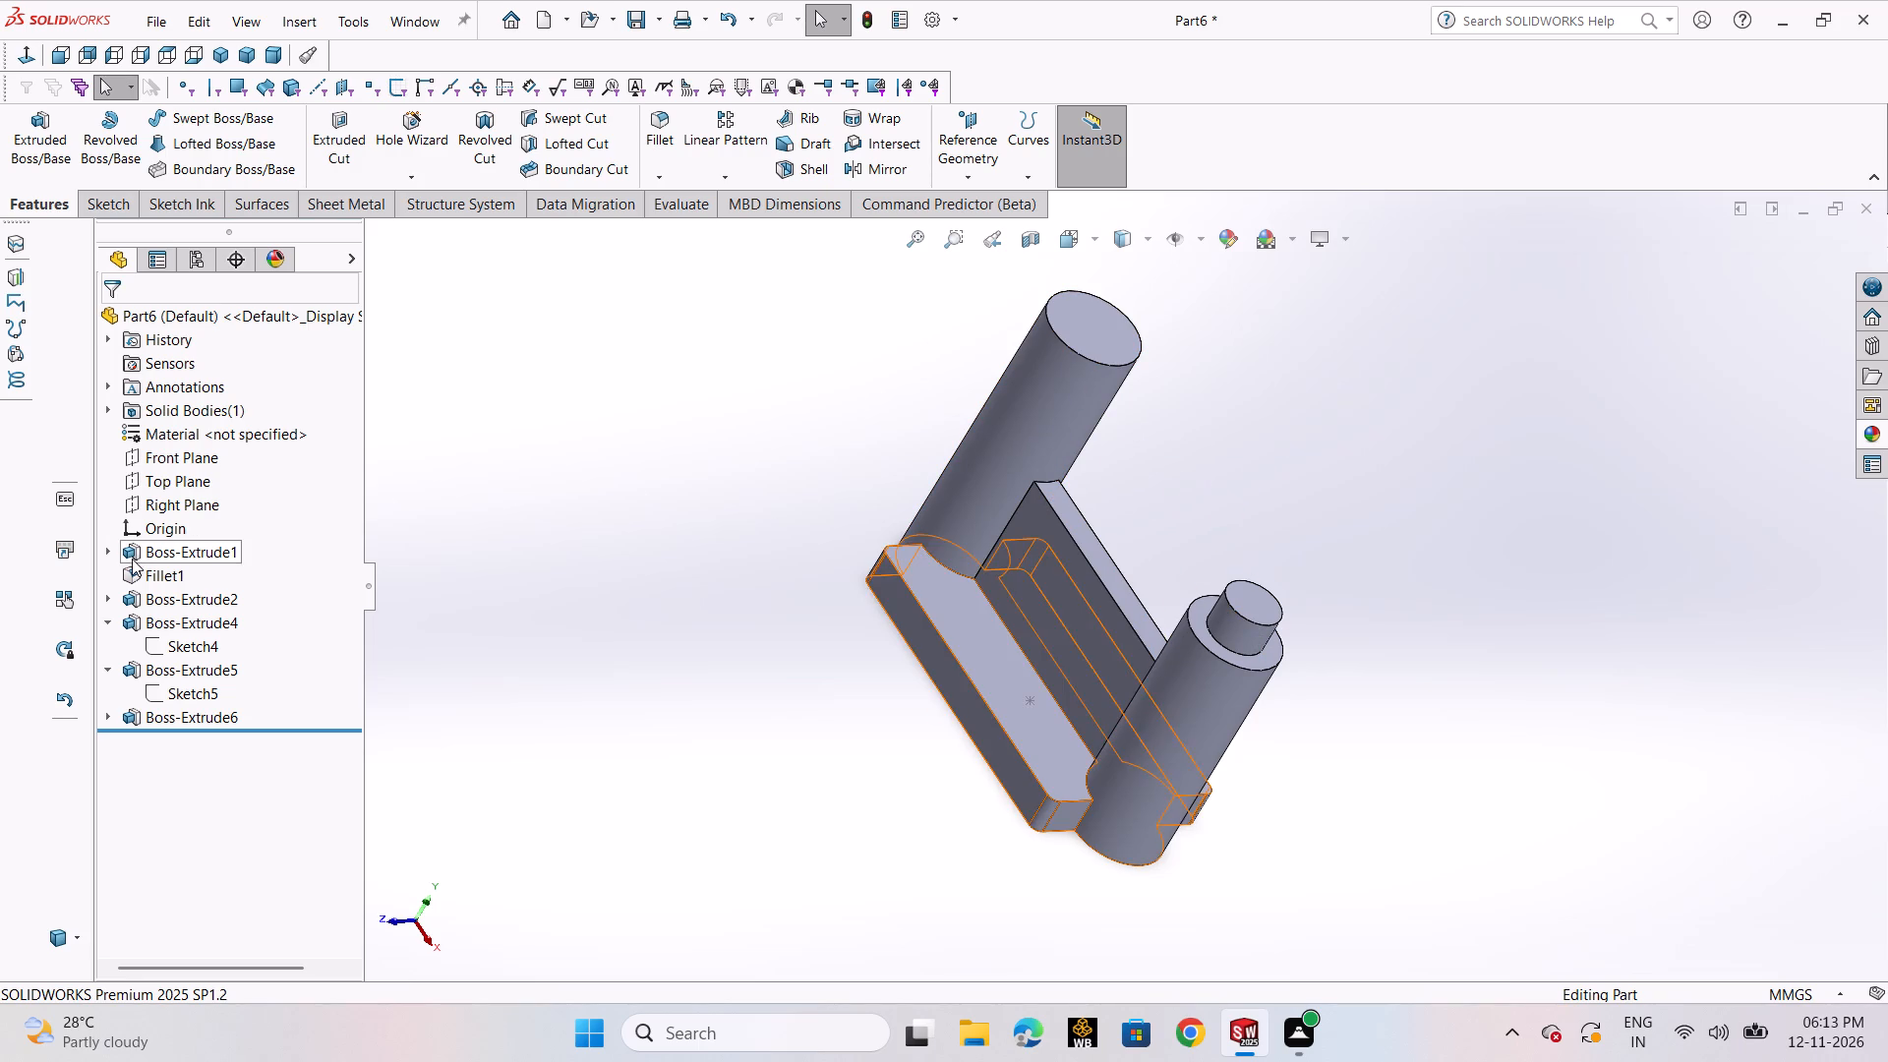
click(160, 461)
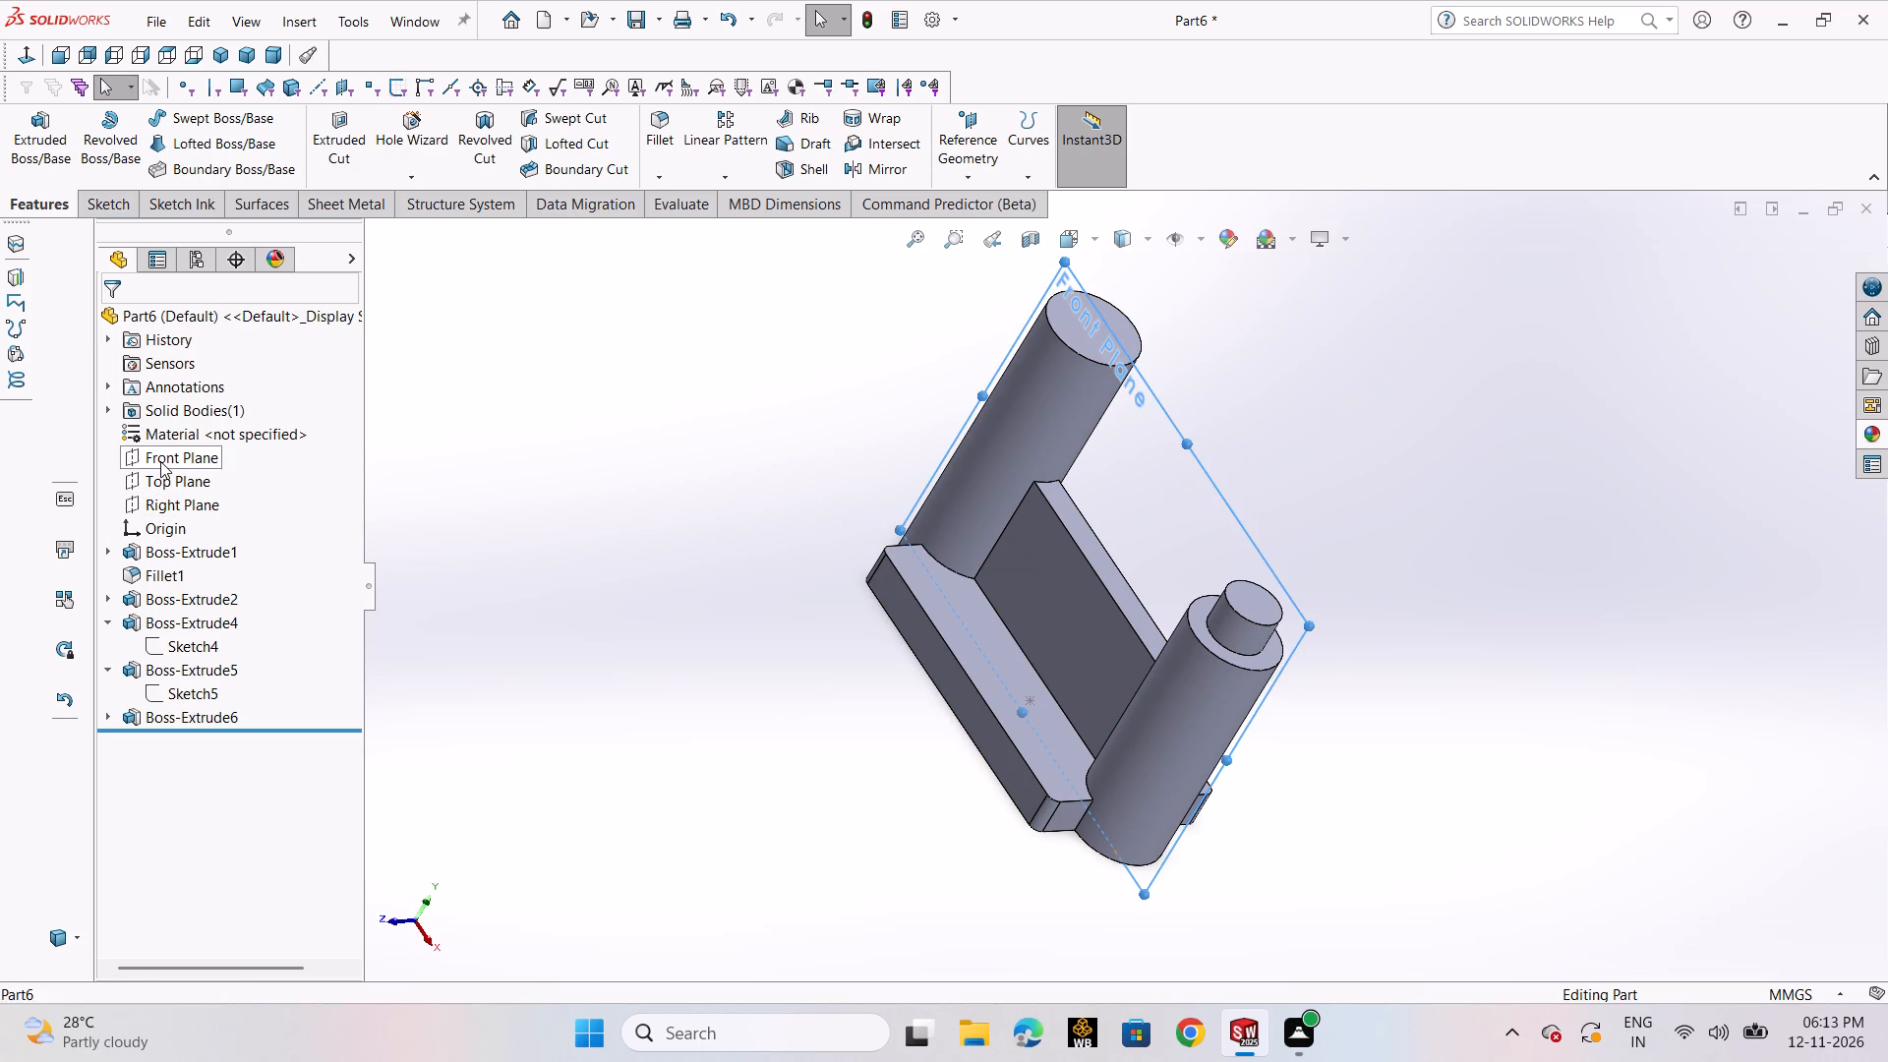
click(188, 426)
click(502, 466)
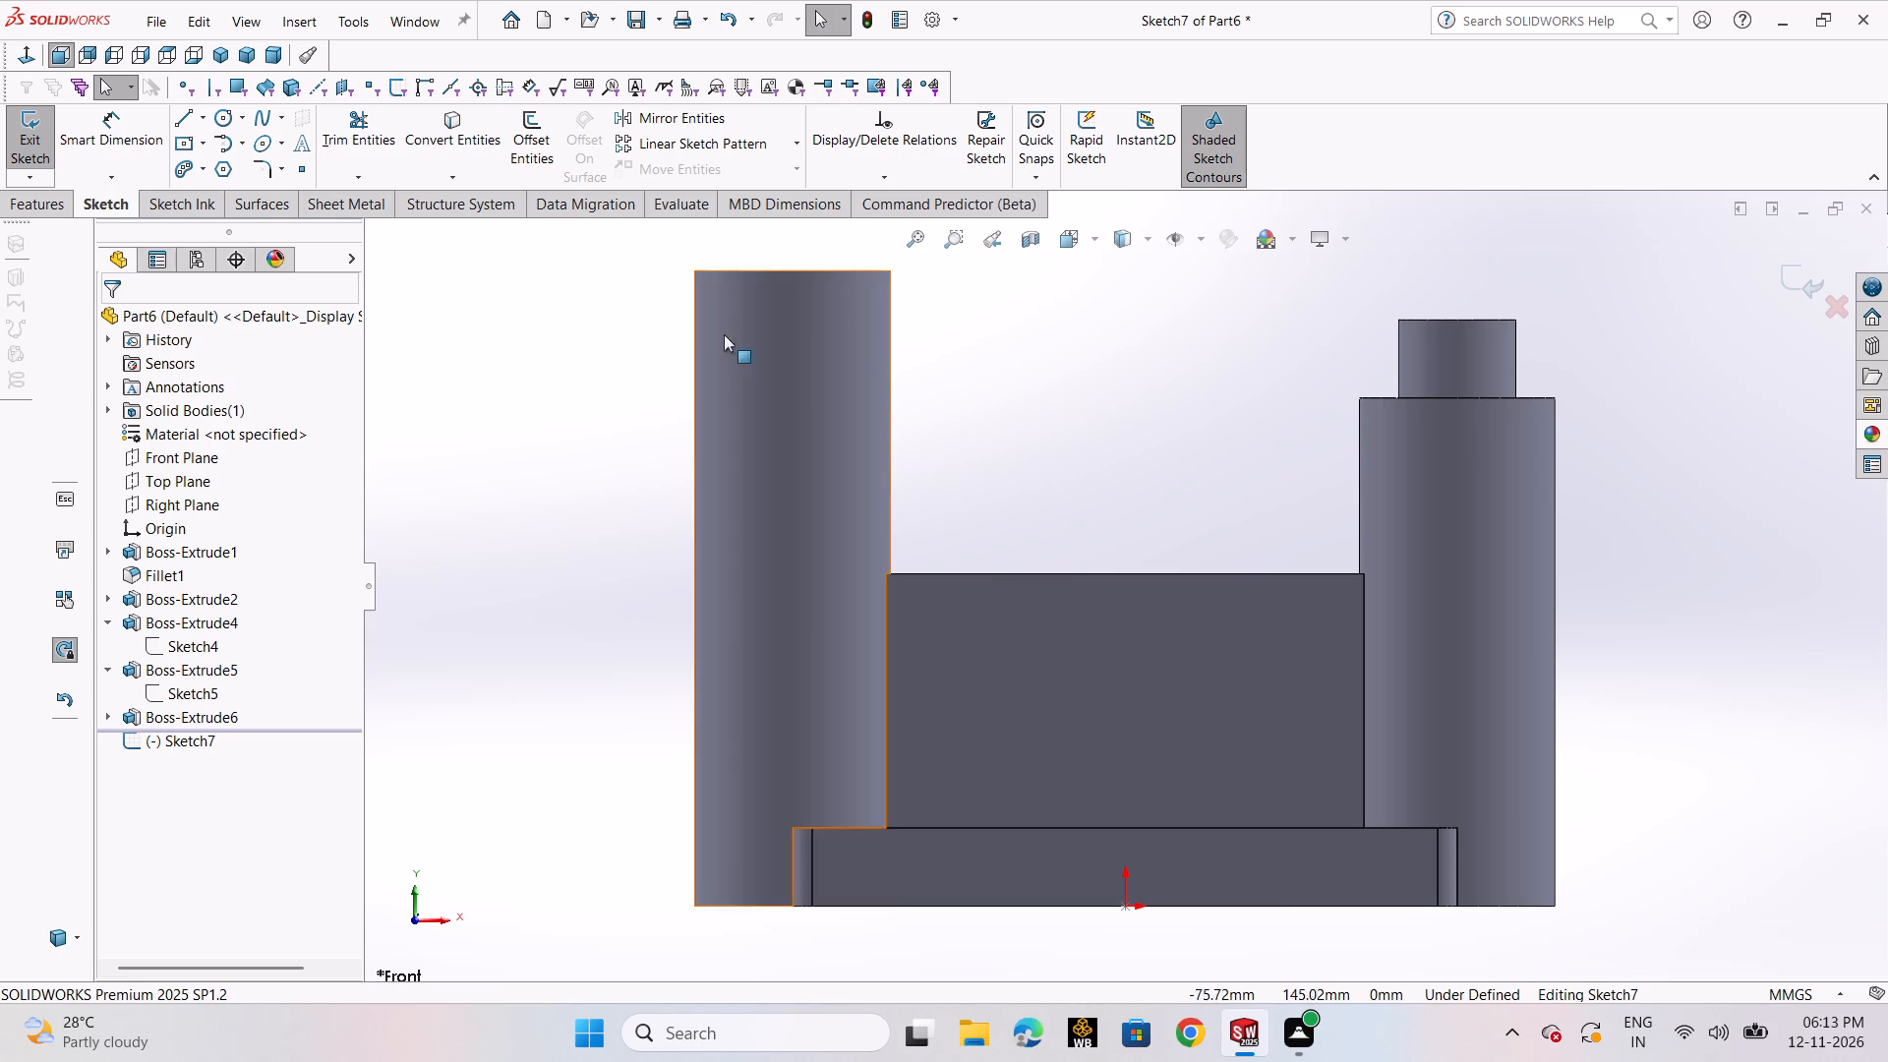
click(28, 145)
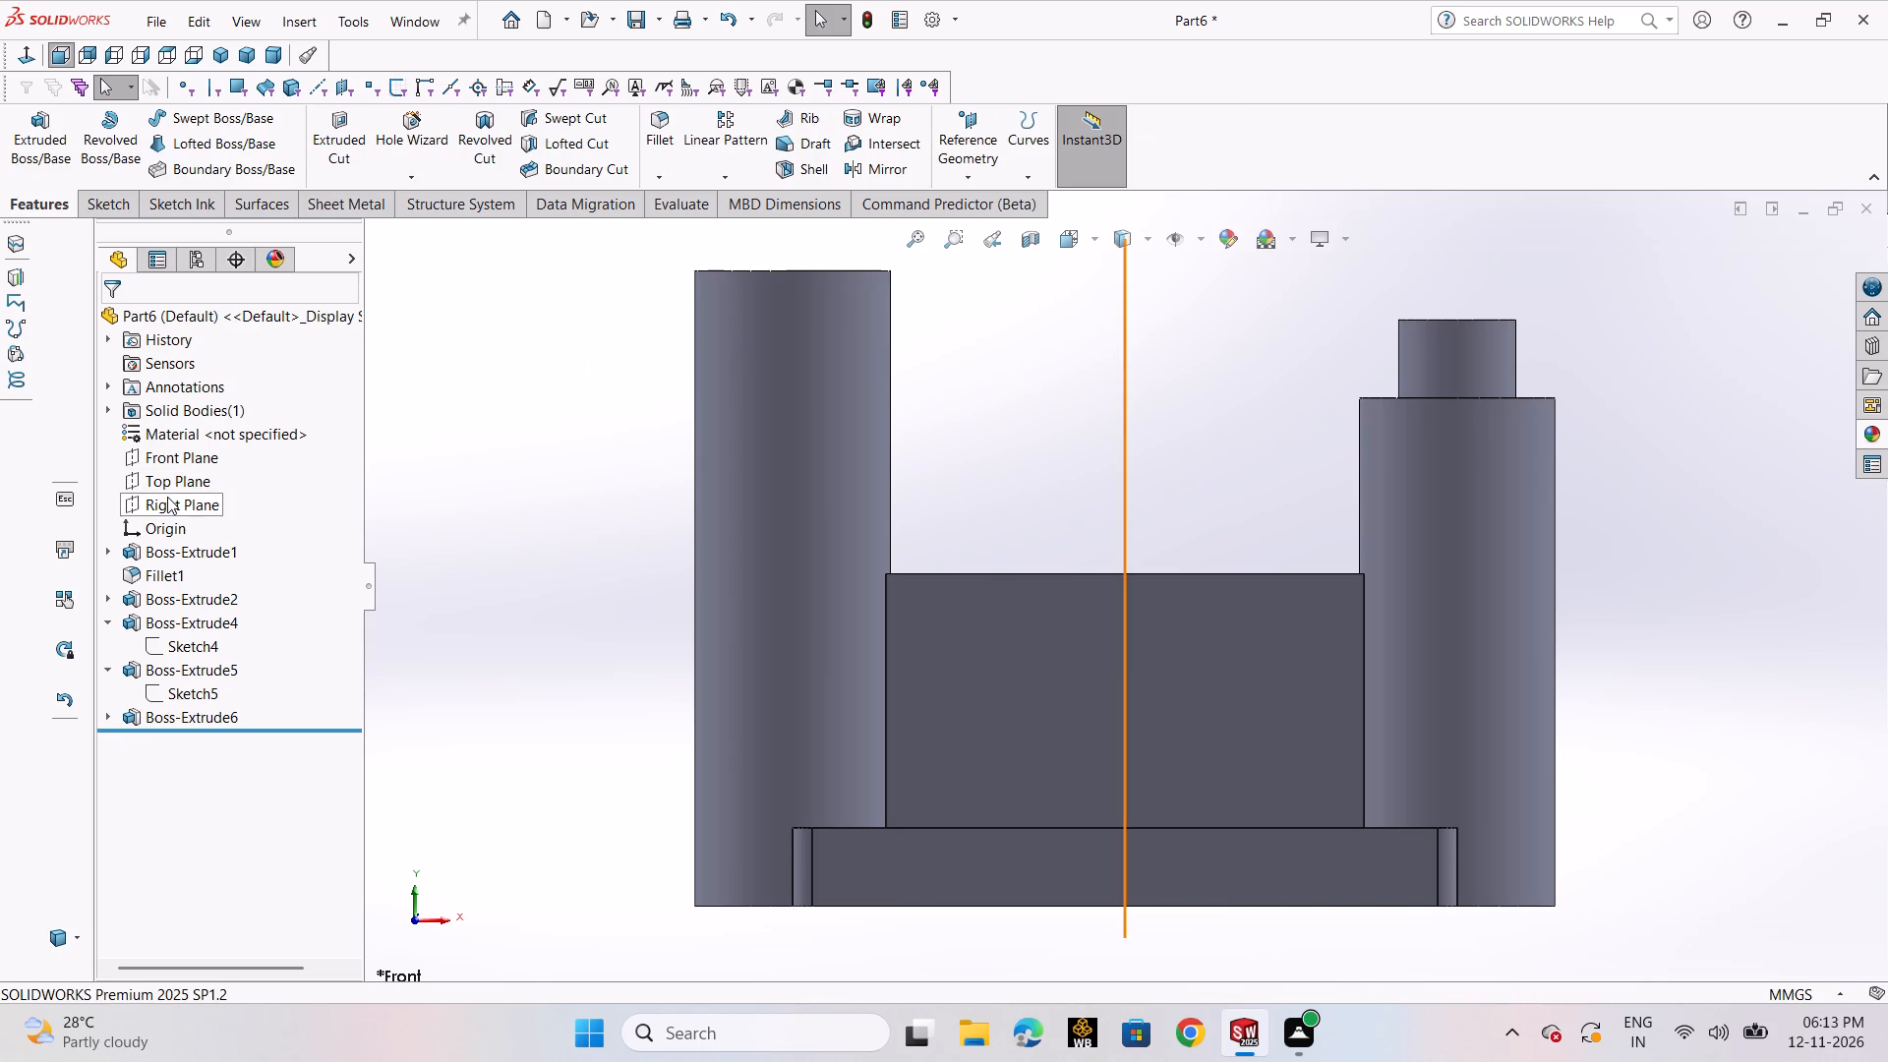
Start a sketch on the Right Plane and draw a thin corner rectangle near the taller cylinder's top, from its axis outward past its side.
click(169, 501)
click(202, 470)
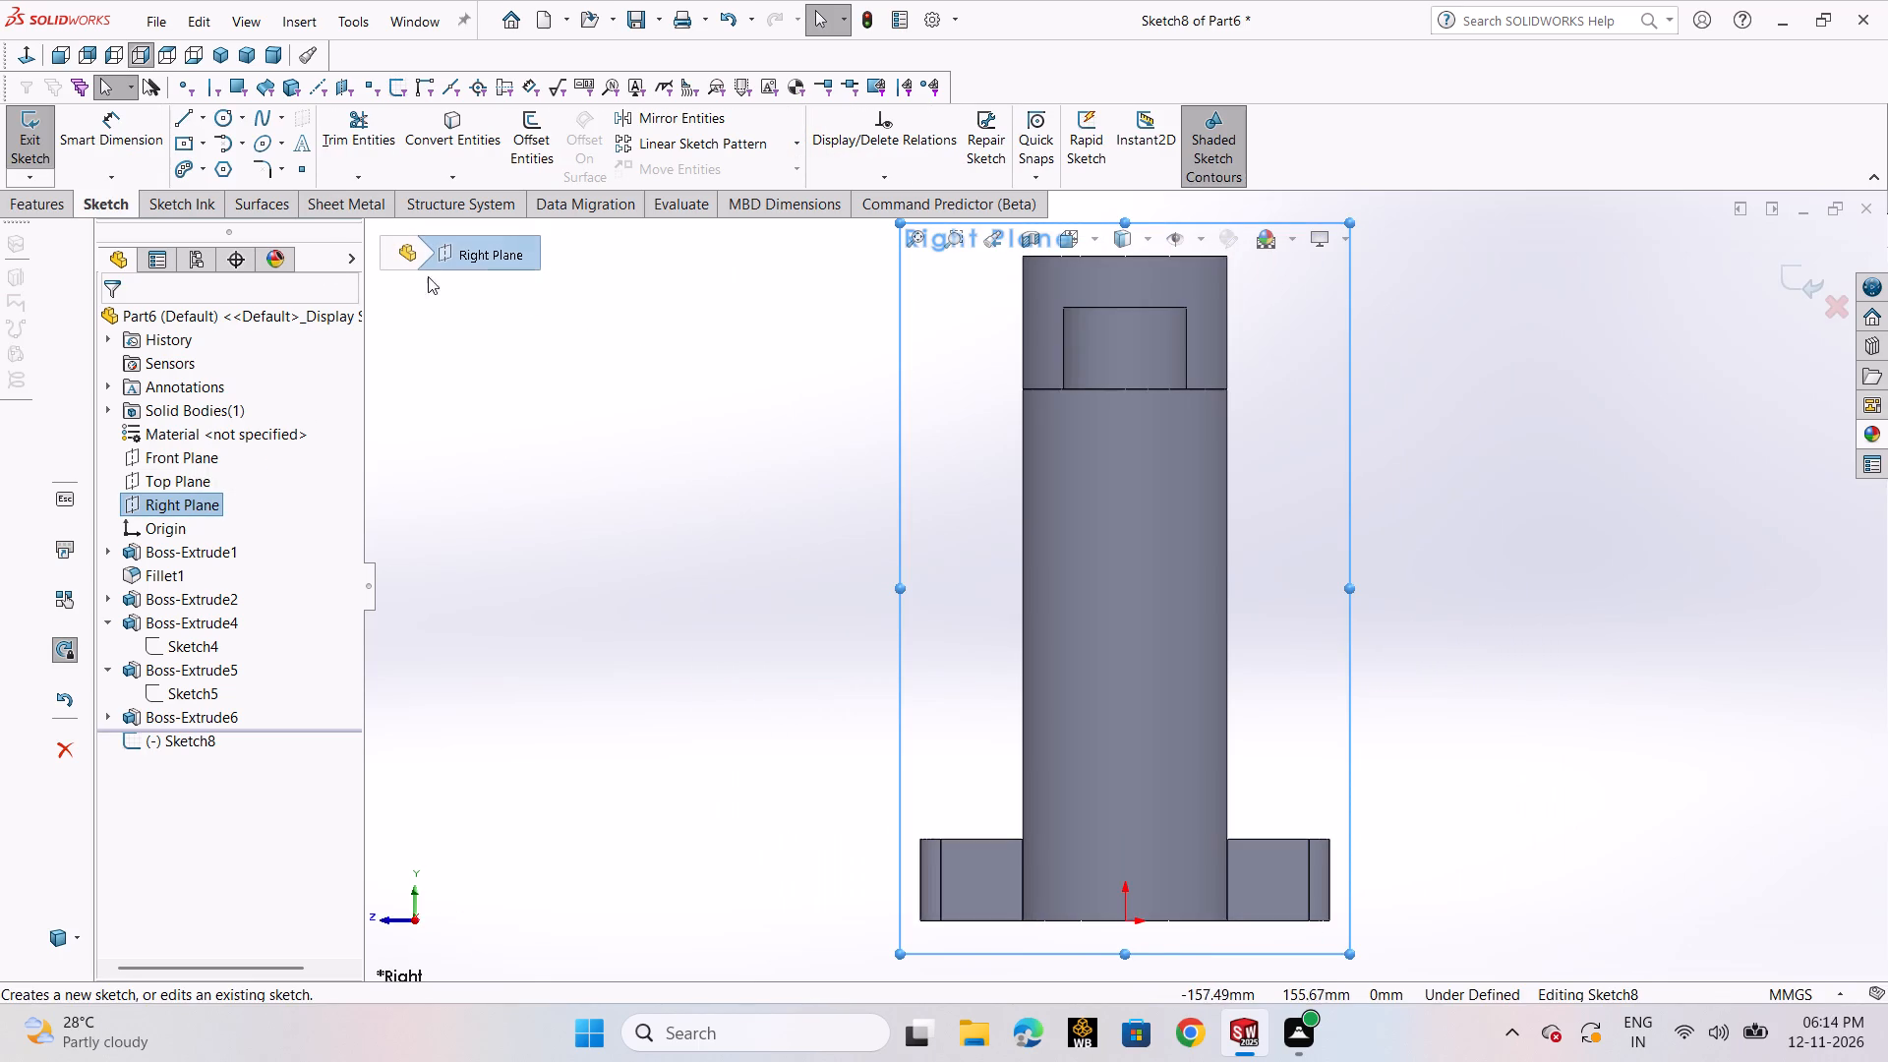
click(181, 146)
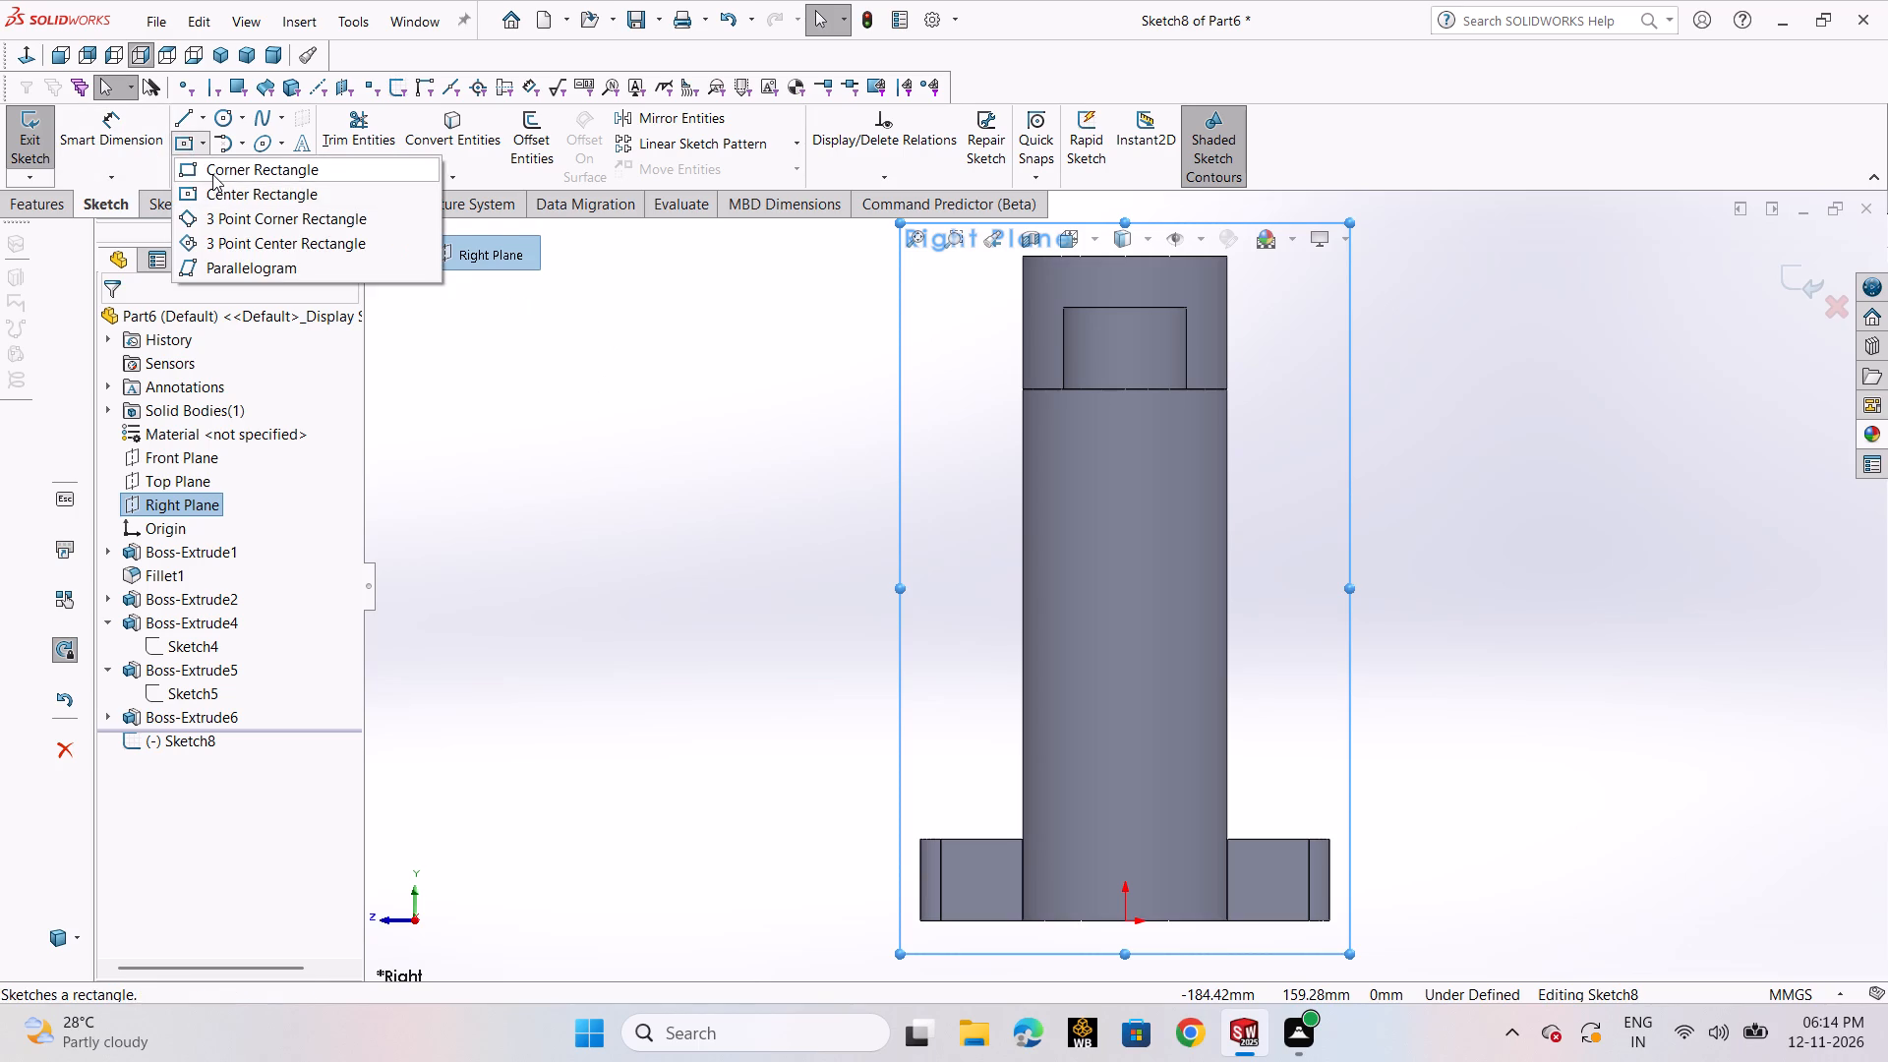
click(212, 174)
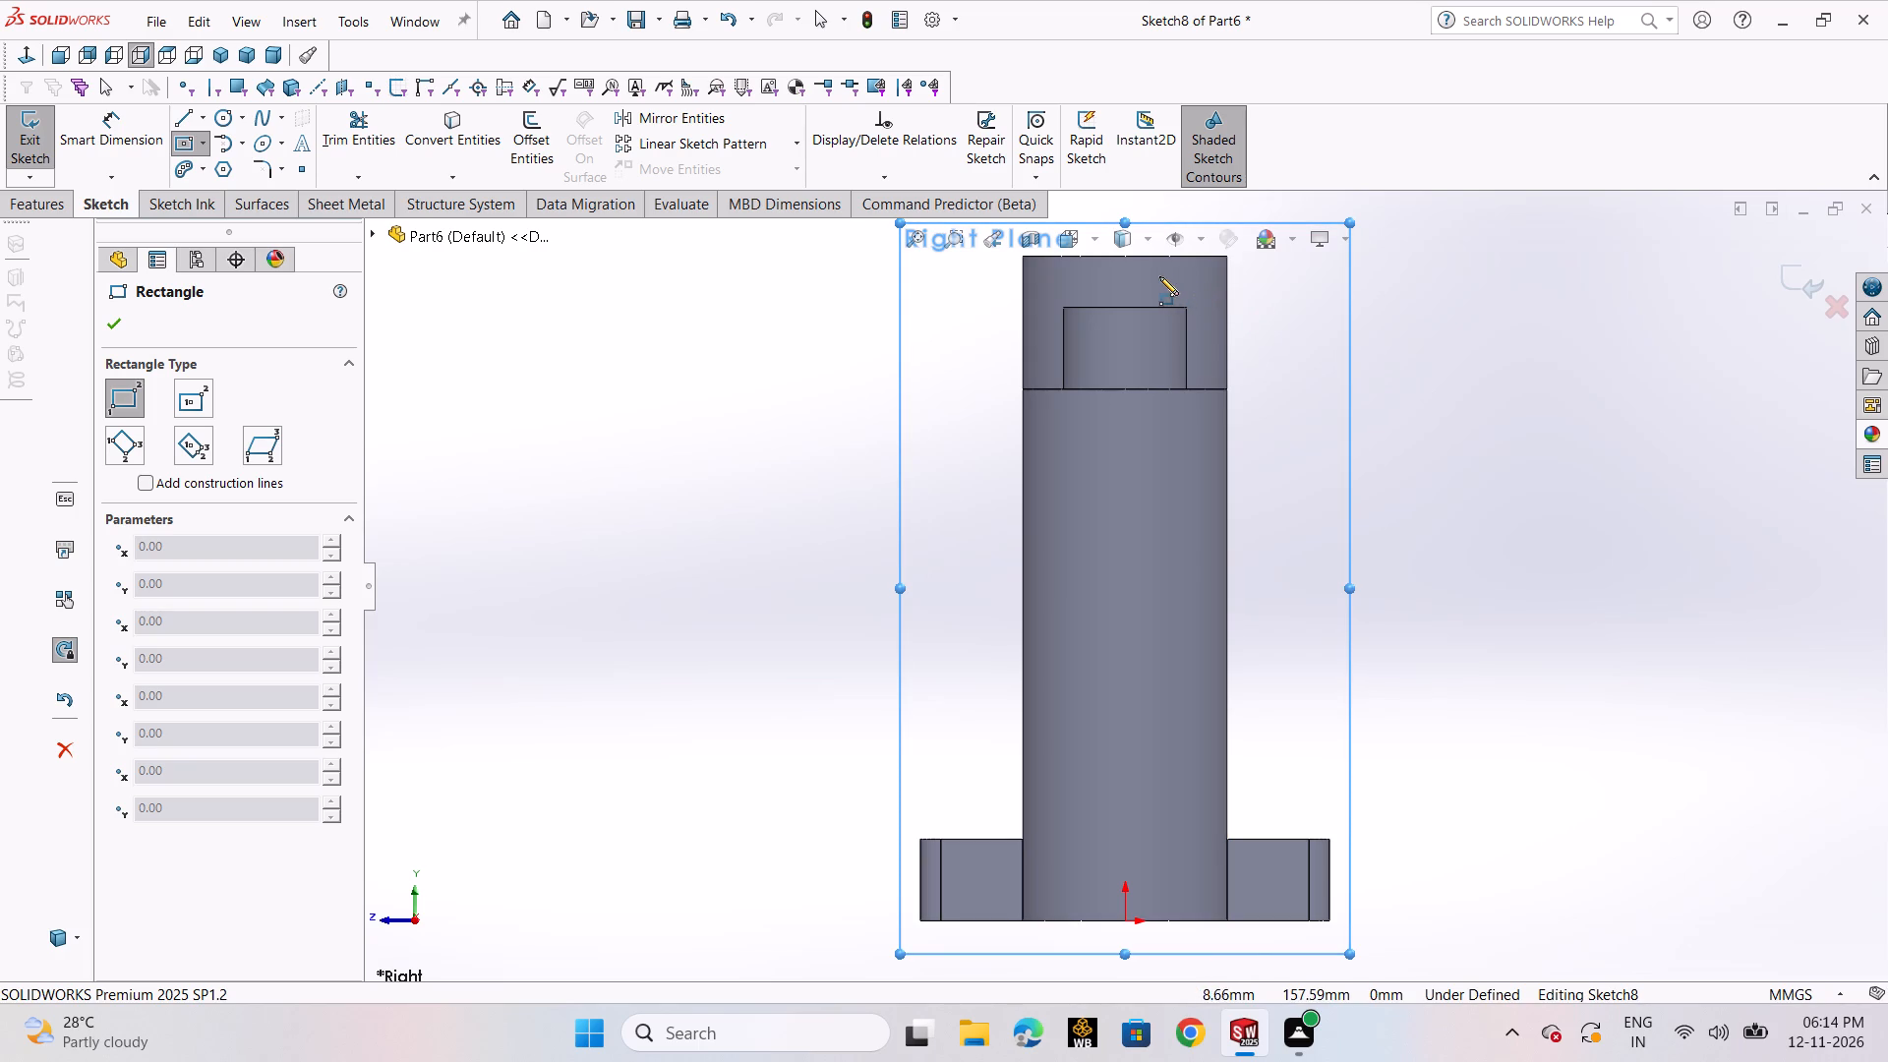
click(1125, 271)
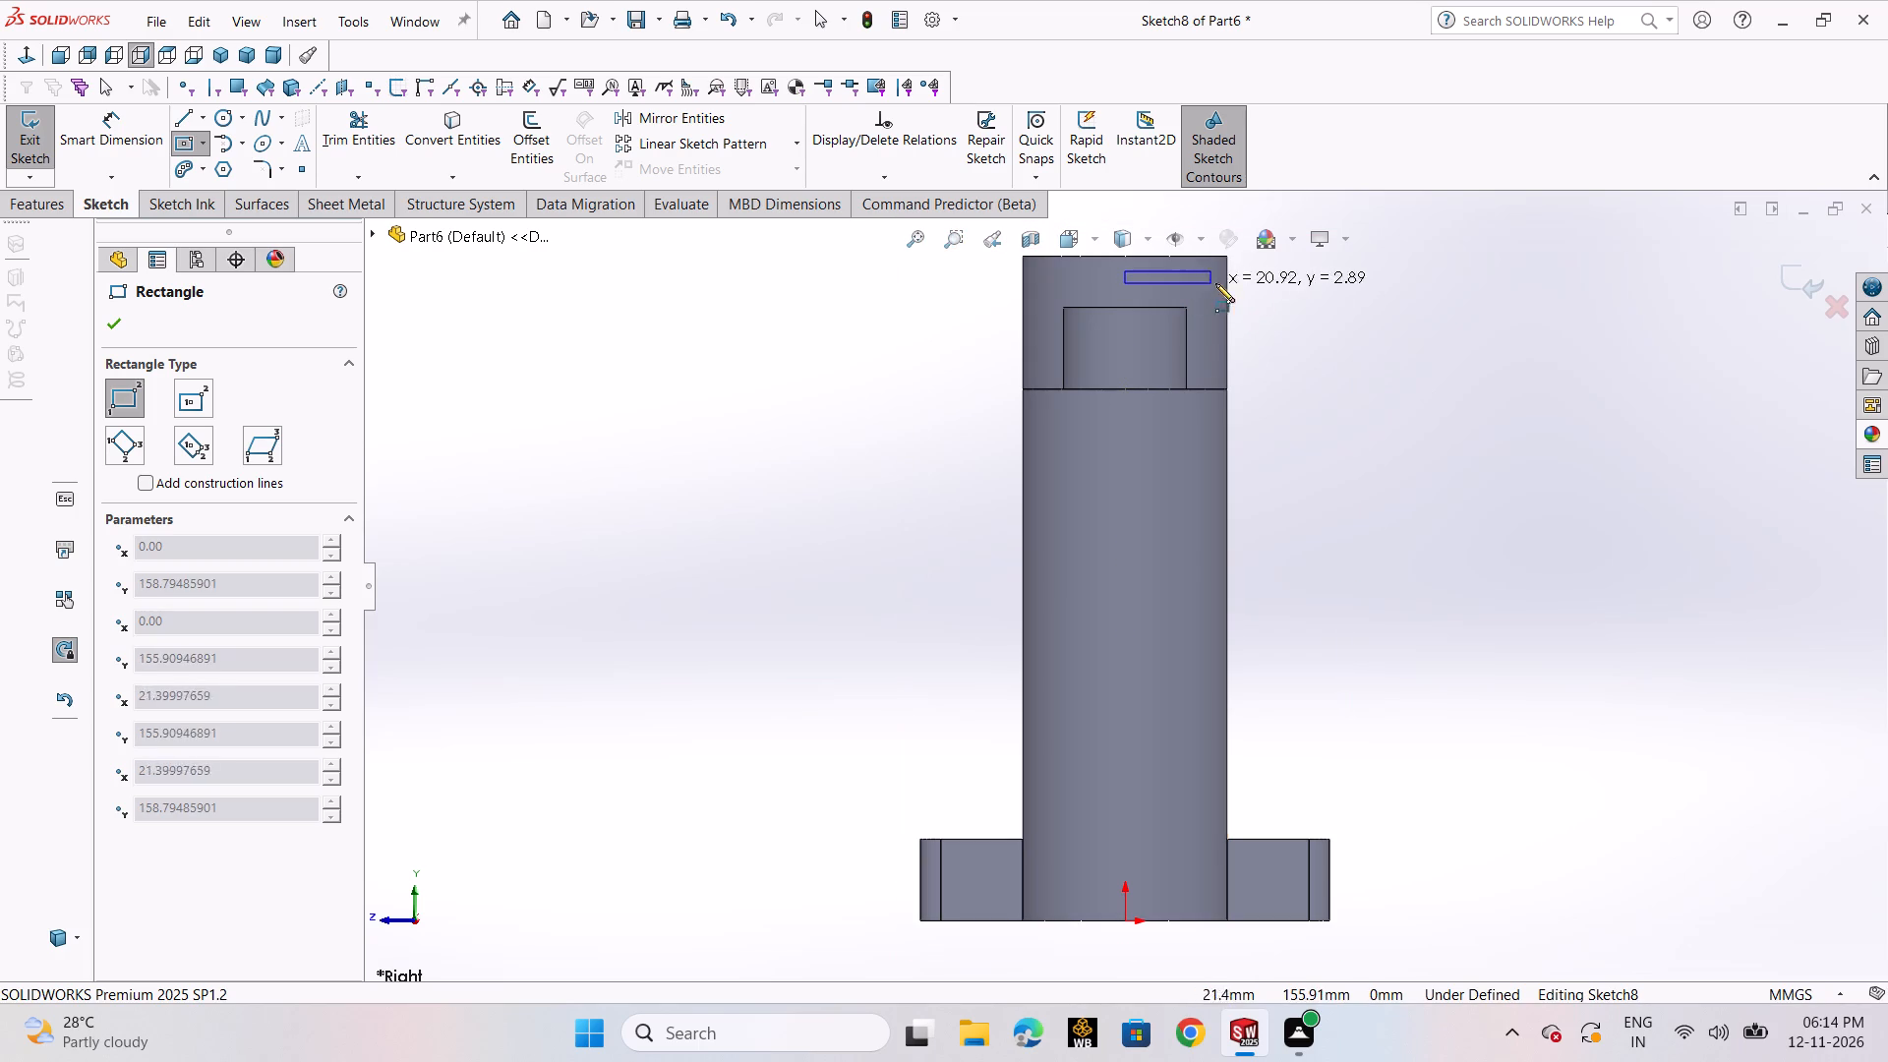
click(1256, 293)
right_click(1256, 293)
click(1275, 307)
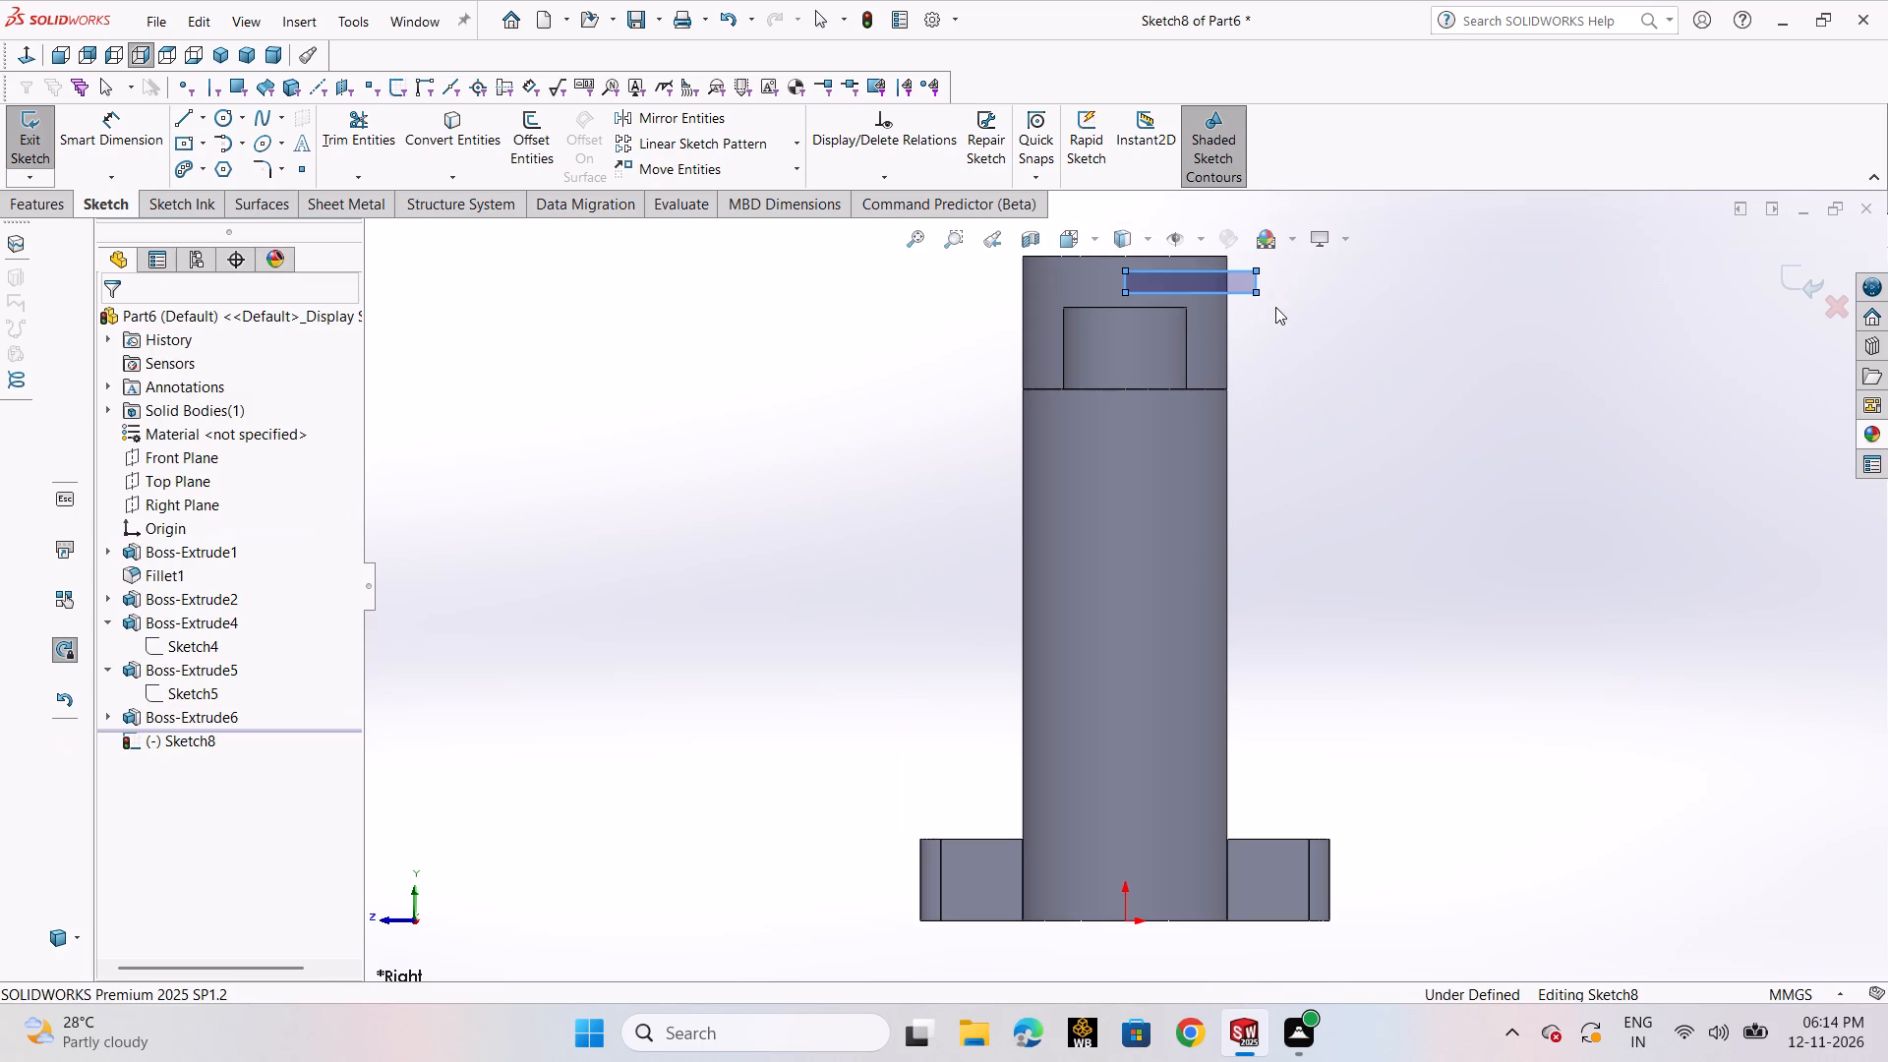
Draw a vertical centerline about 181 mm long from the origin up past the taller cylinder's top.
click(115, 145)
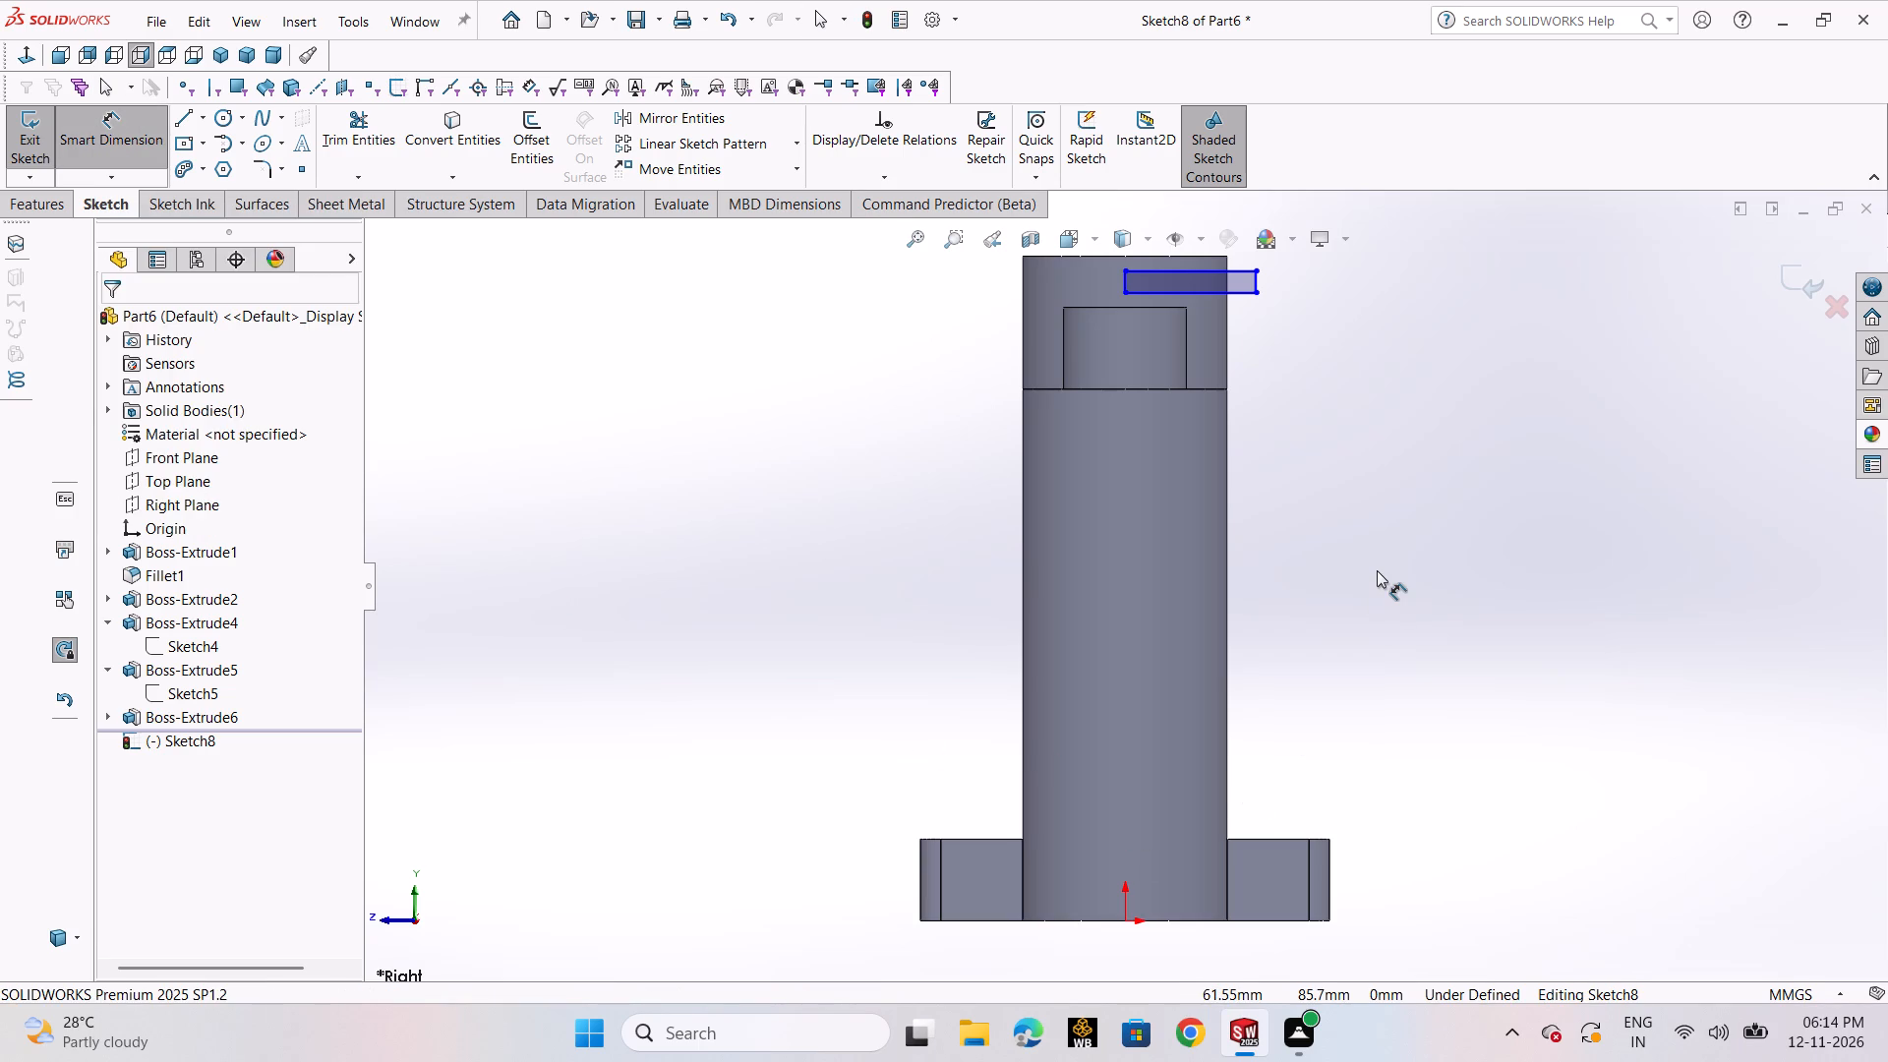
key(Escape)
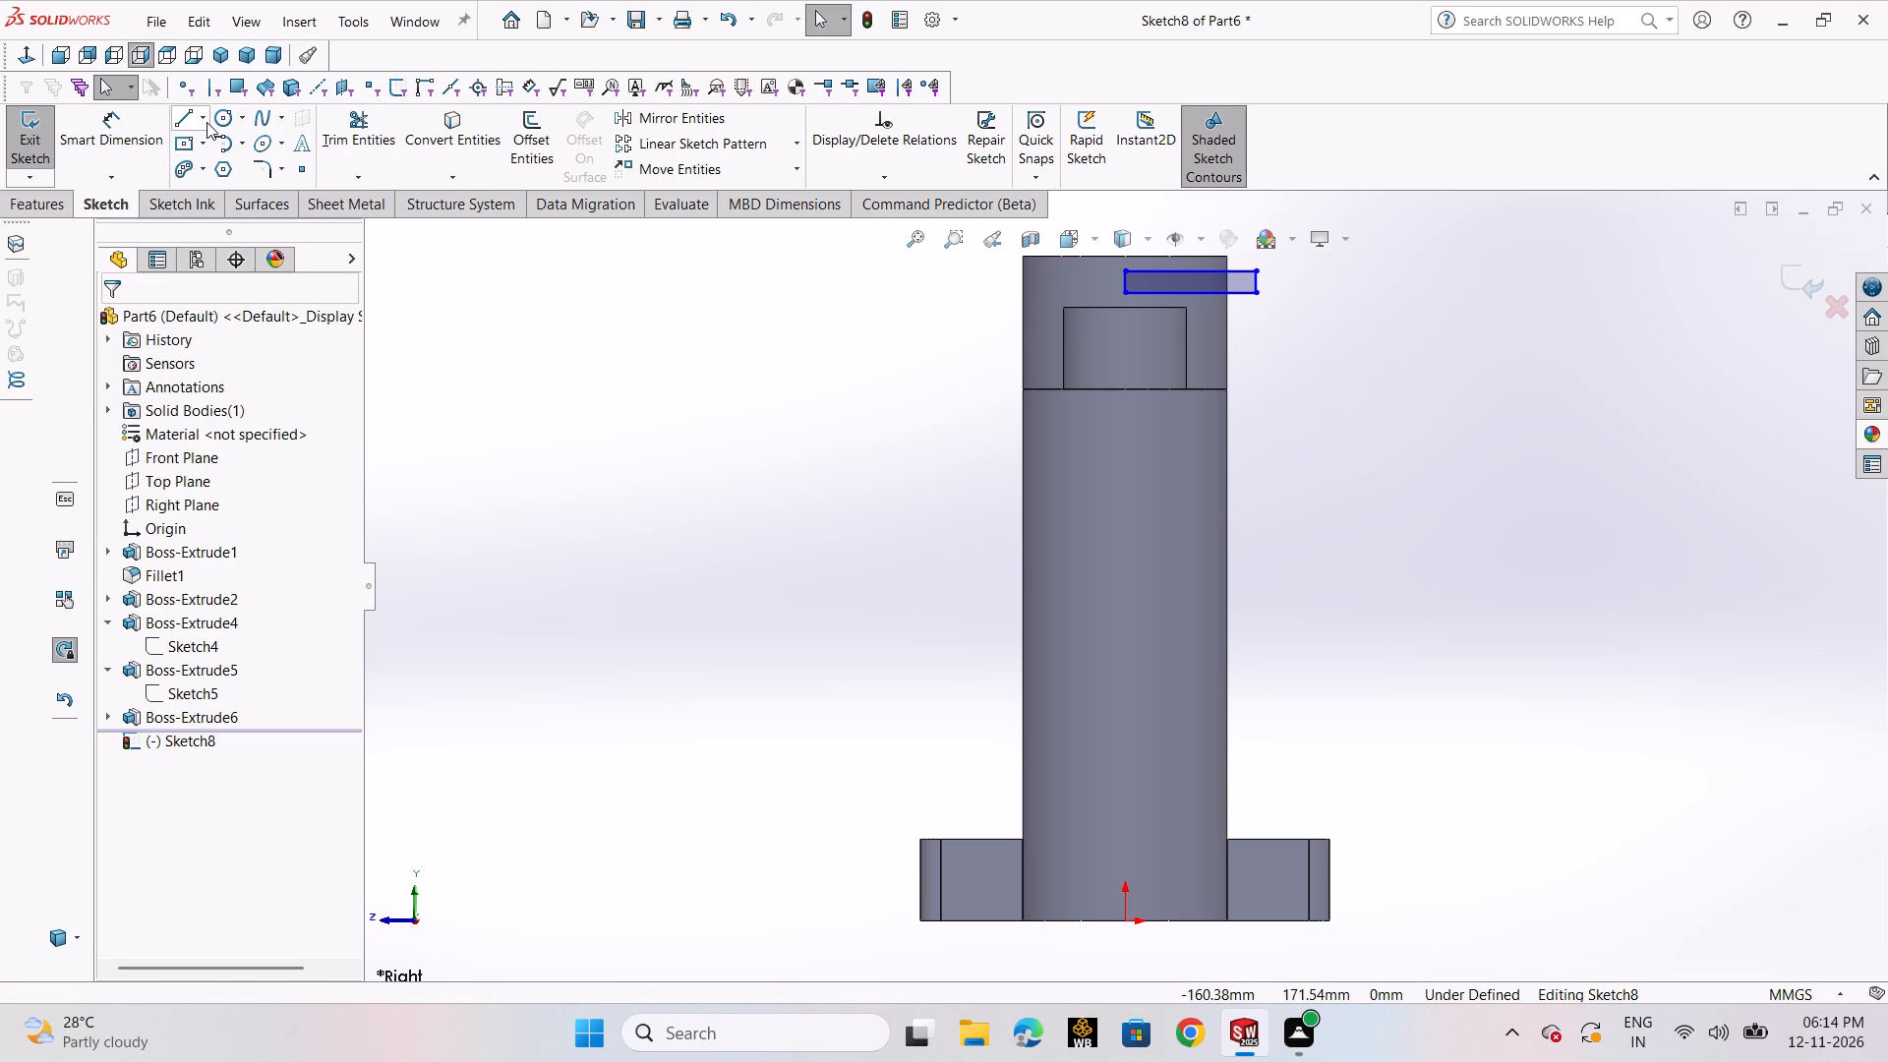
click(206, 122)
click(218, 159)
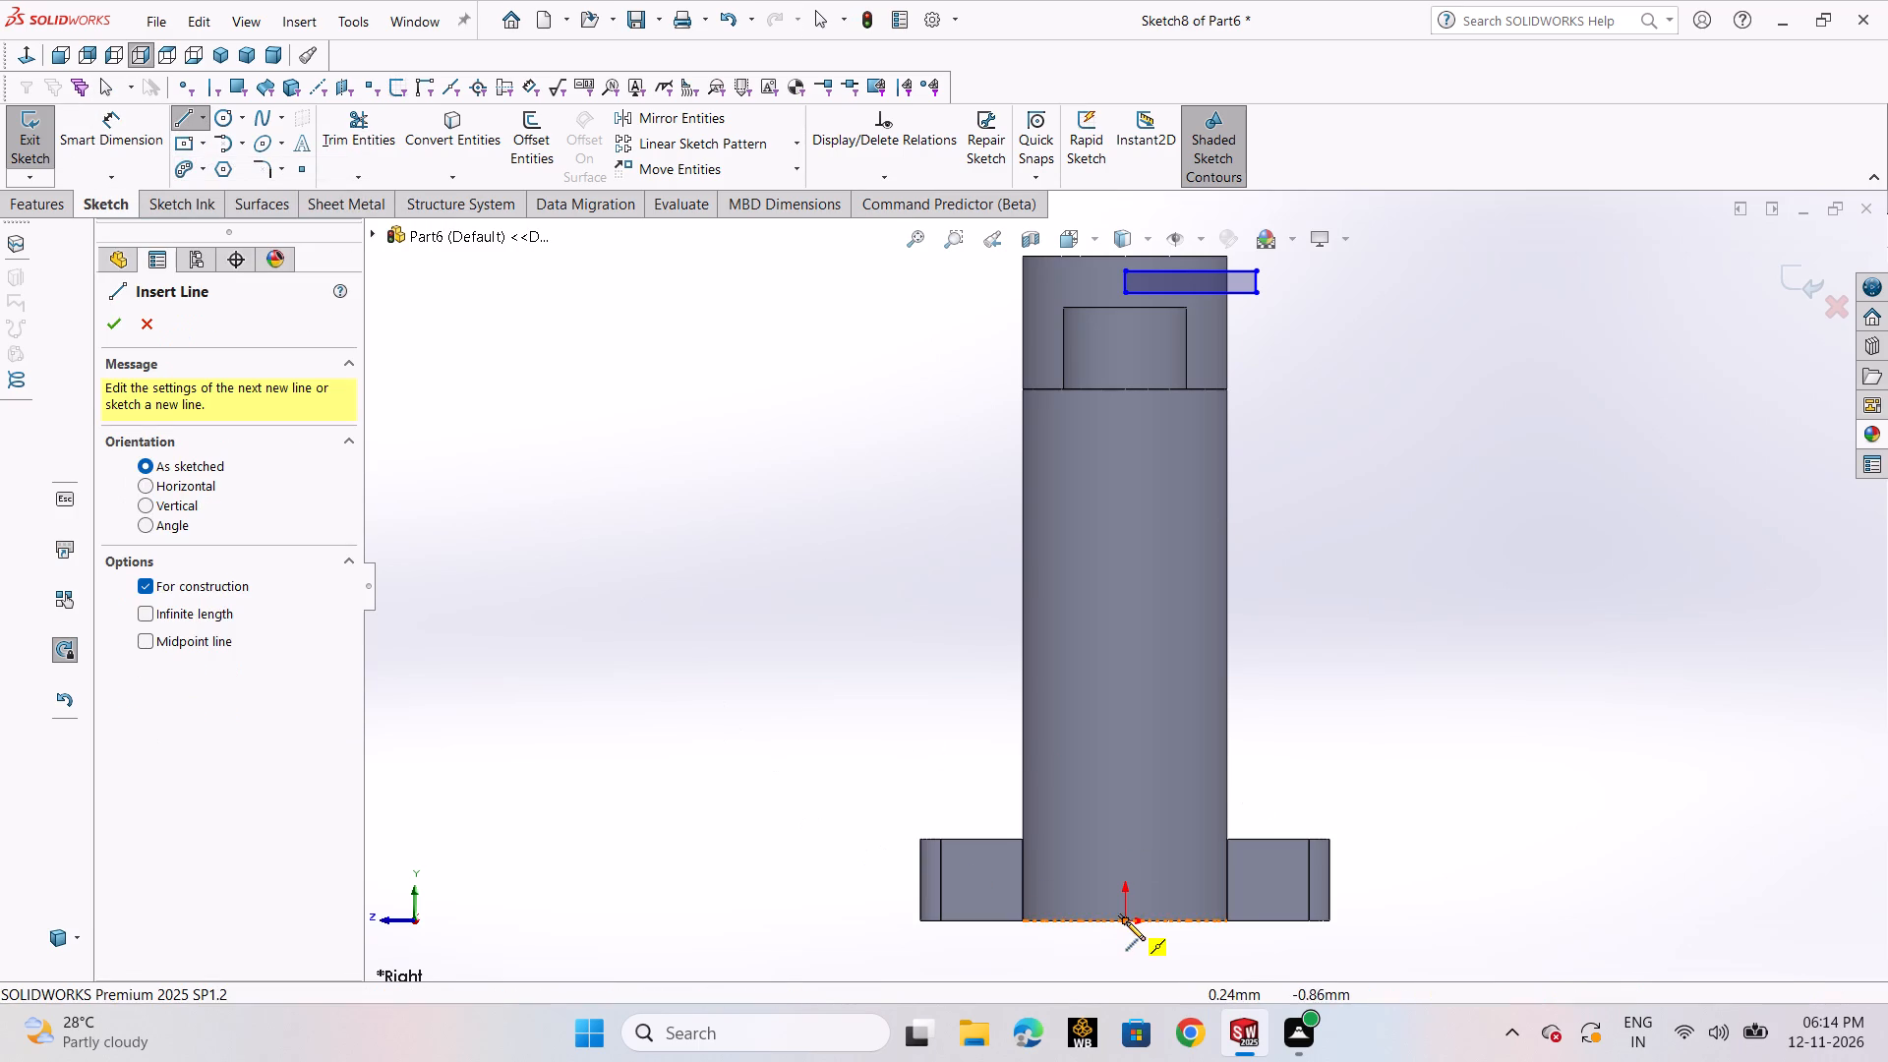
click(1126, 921)
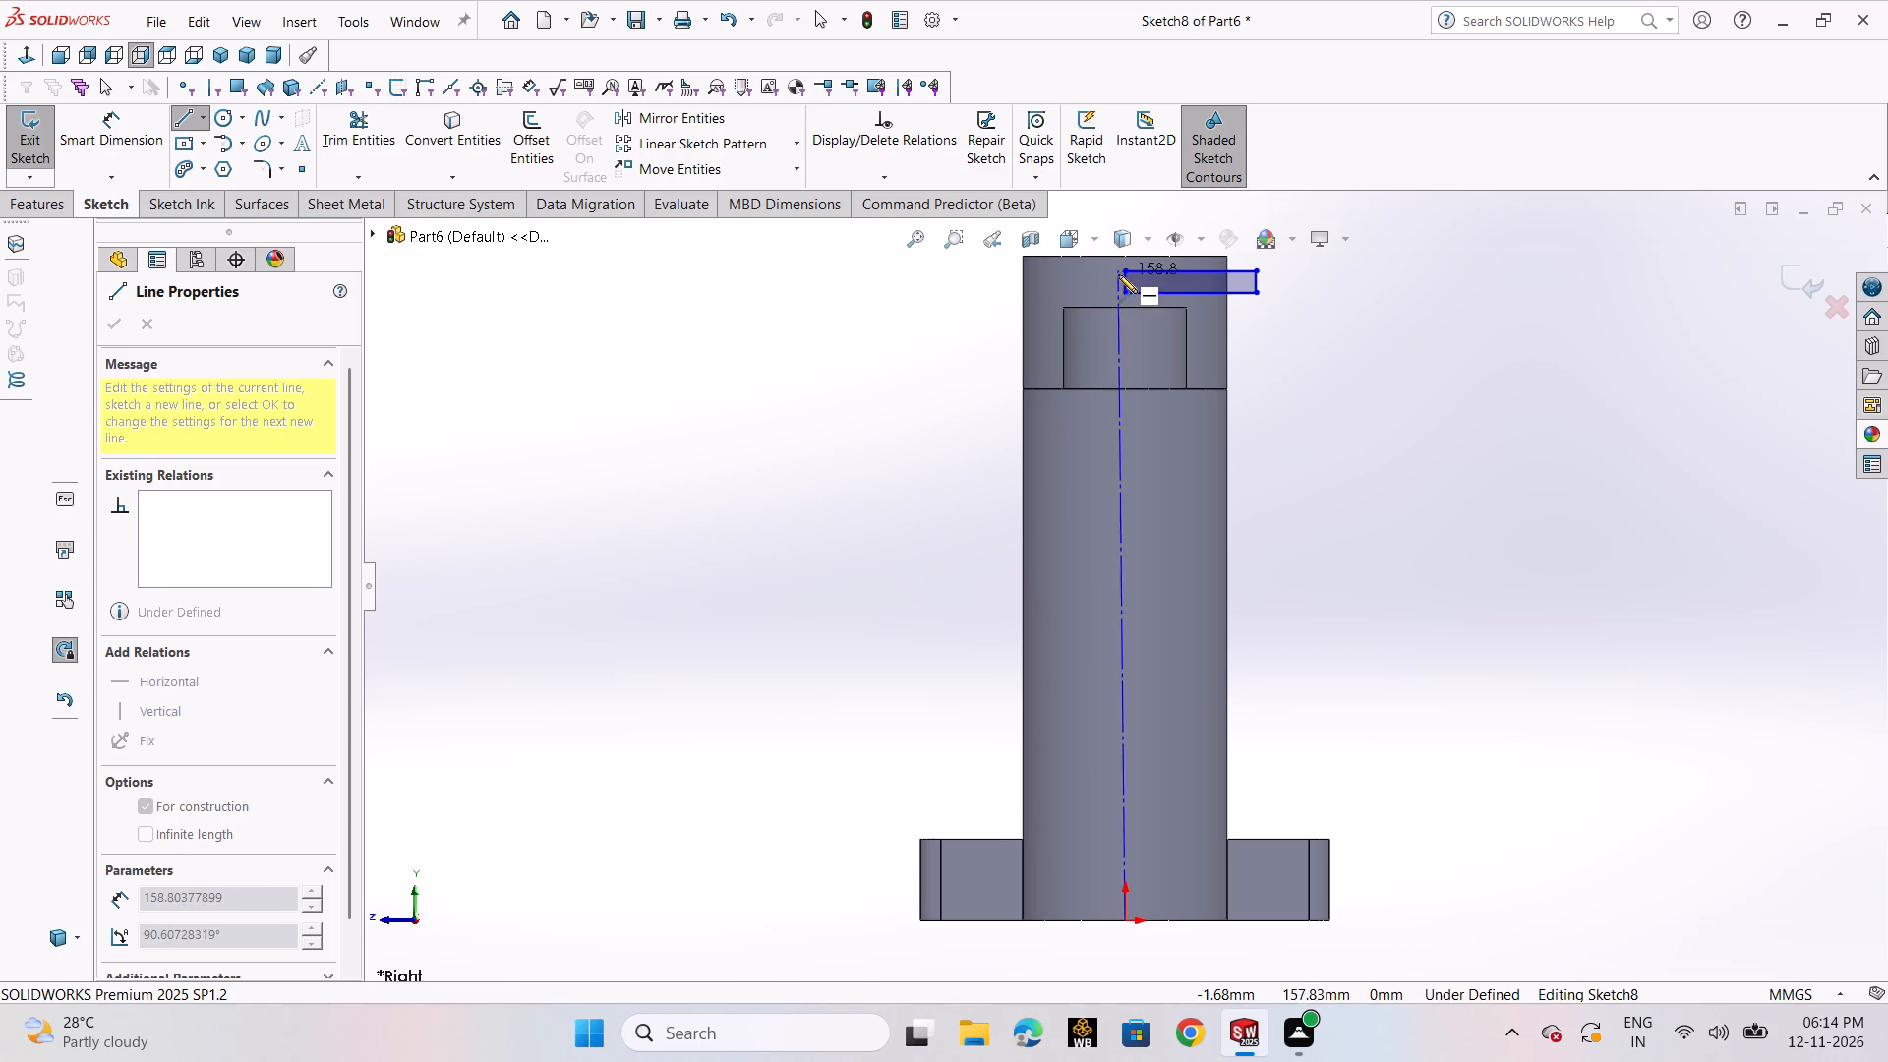
scroll(1123, 258, up, 2)
click(1125, 306)
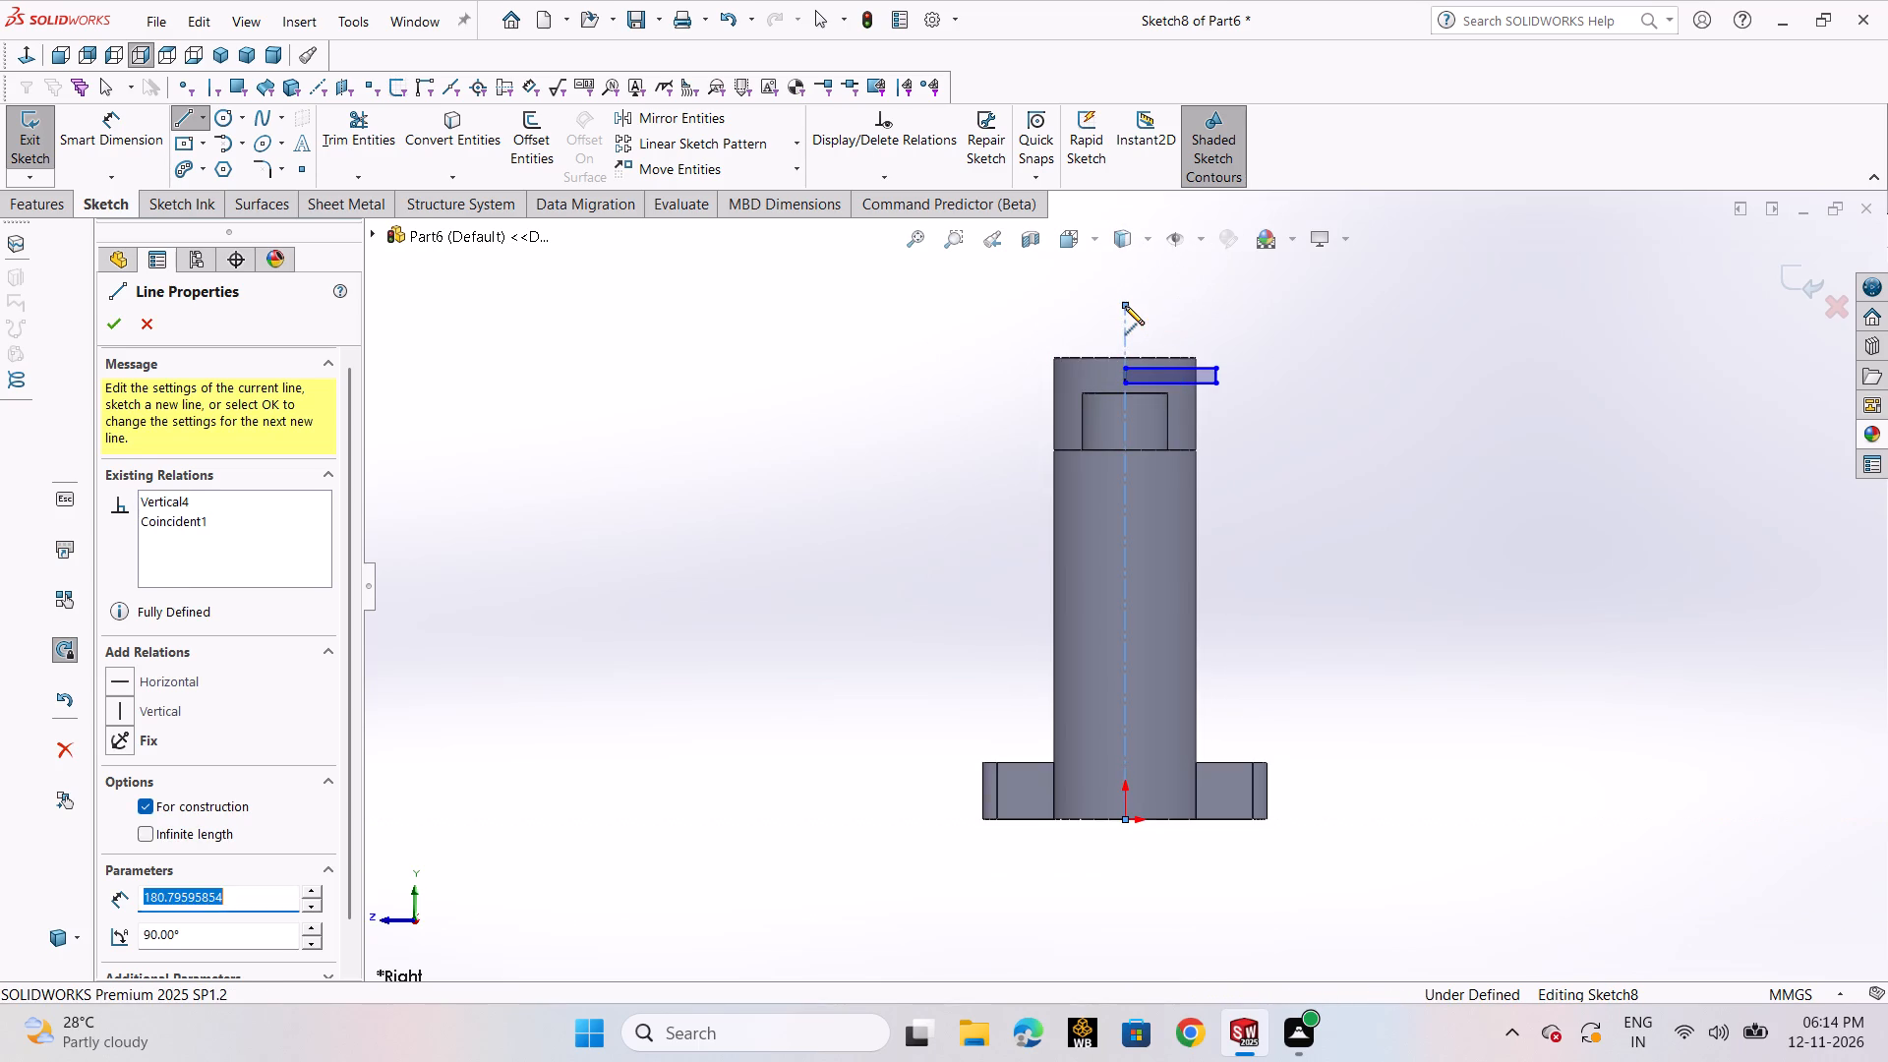
key(Escape)
Dimension the vertical centerline's length to 162.55 mm.
click(99, 136)
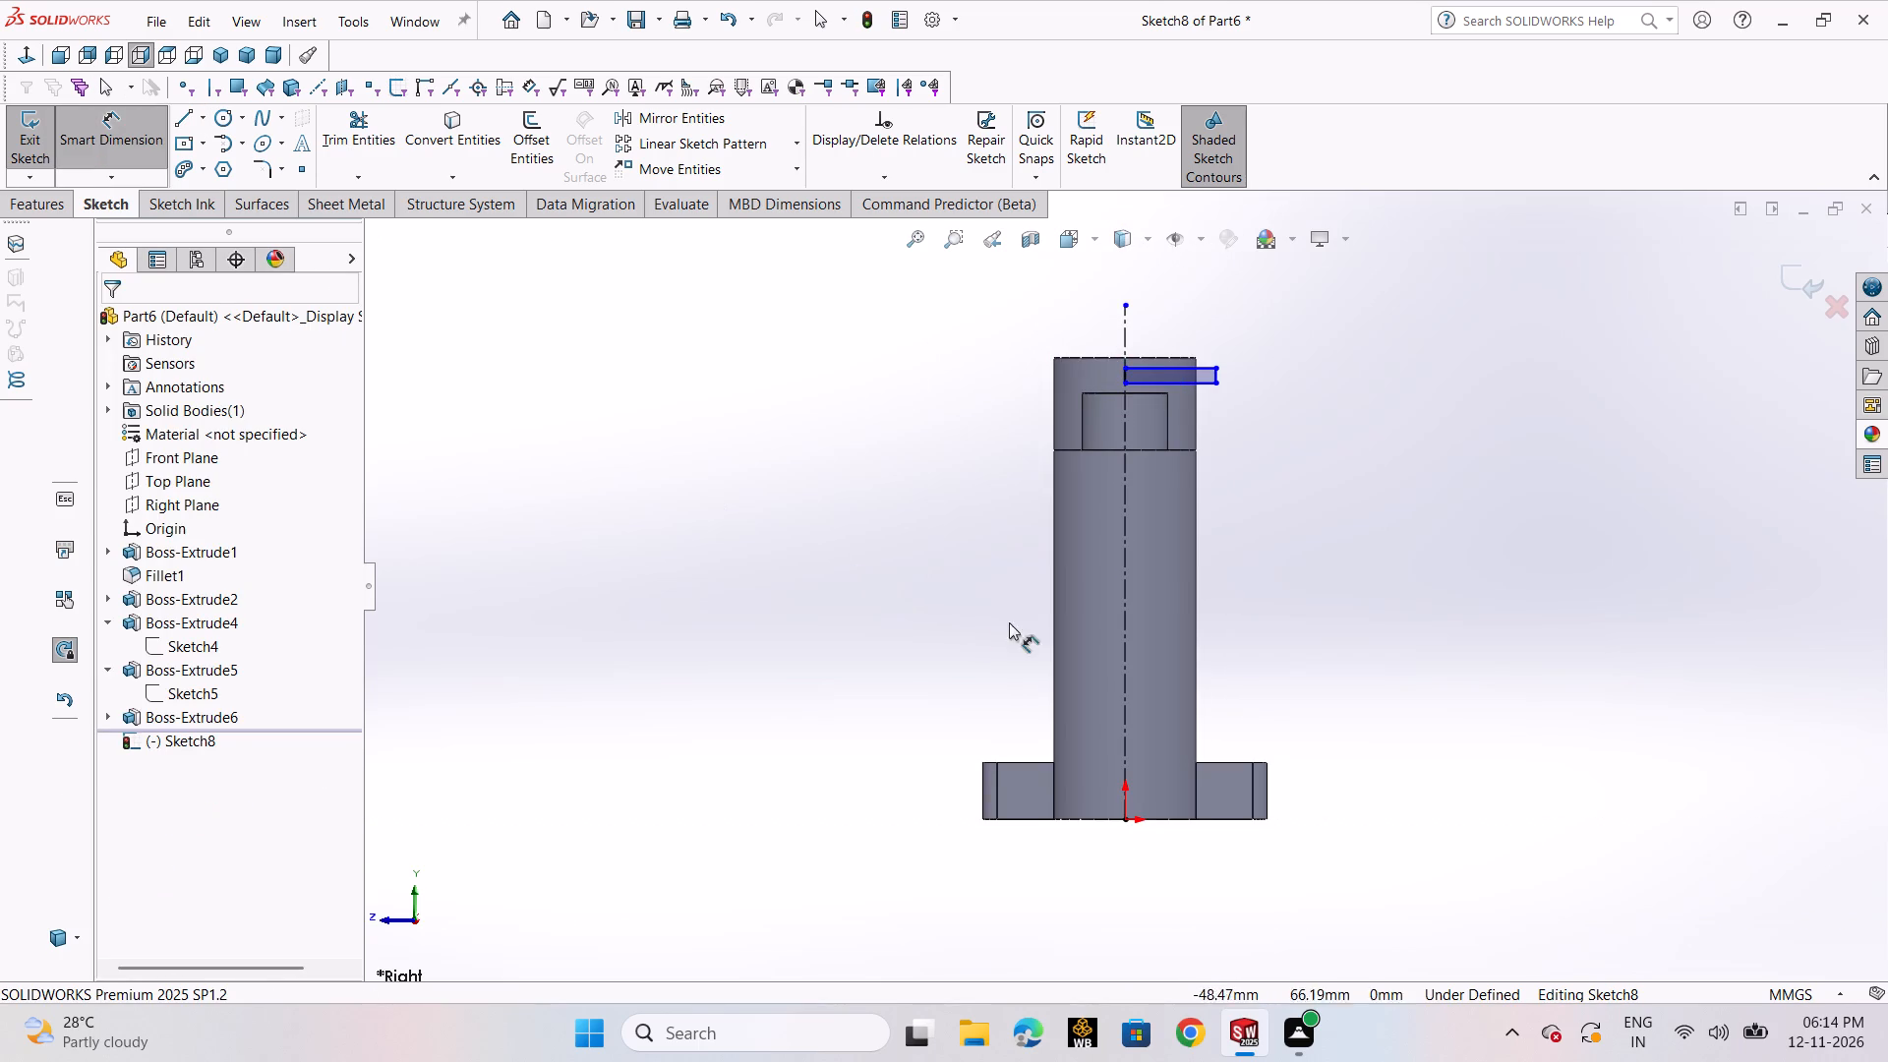
click(1124, 634)
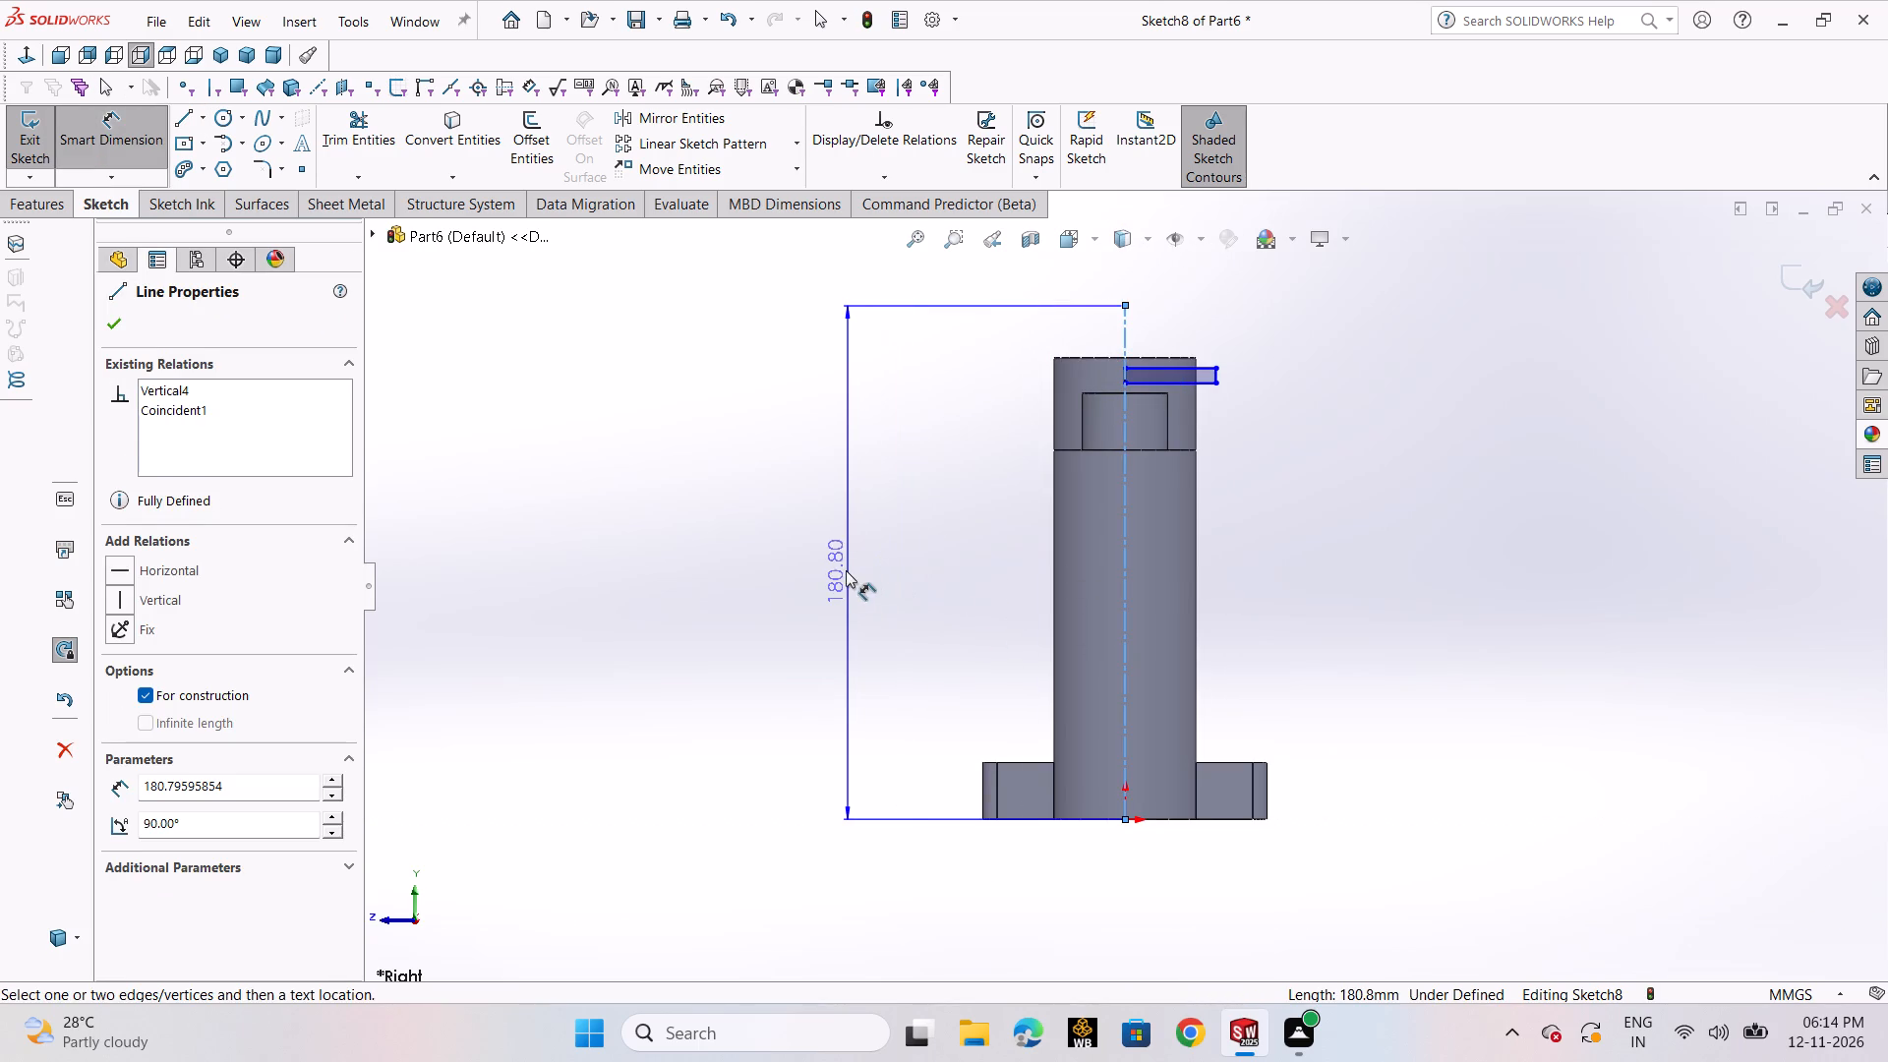
click(842, 570)
key(1)
key(6)
key(2)
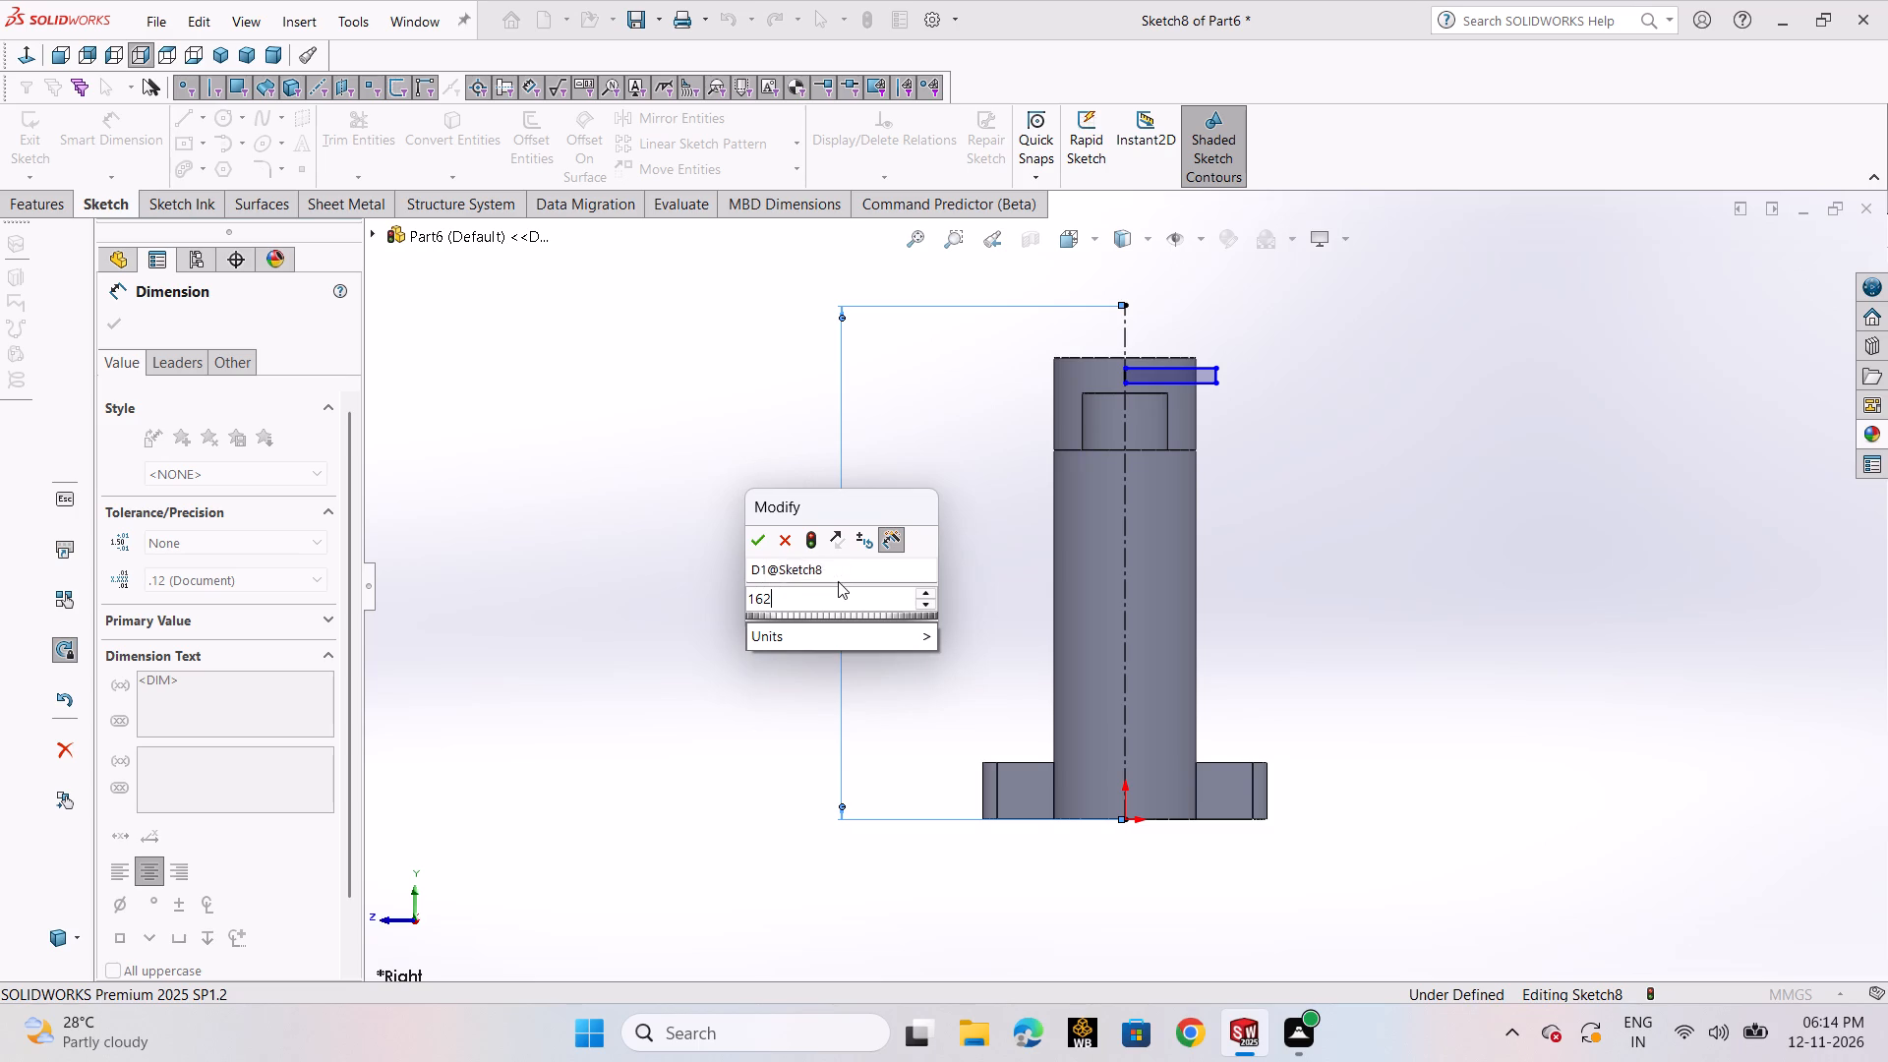
text(.5)
key(5)
key(Return)
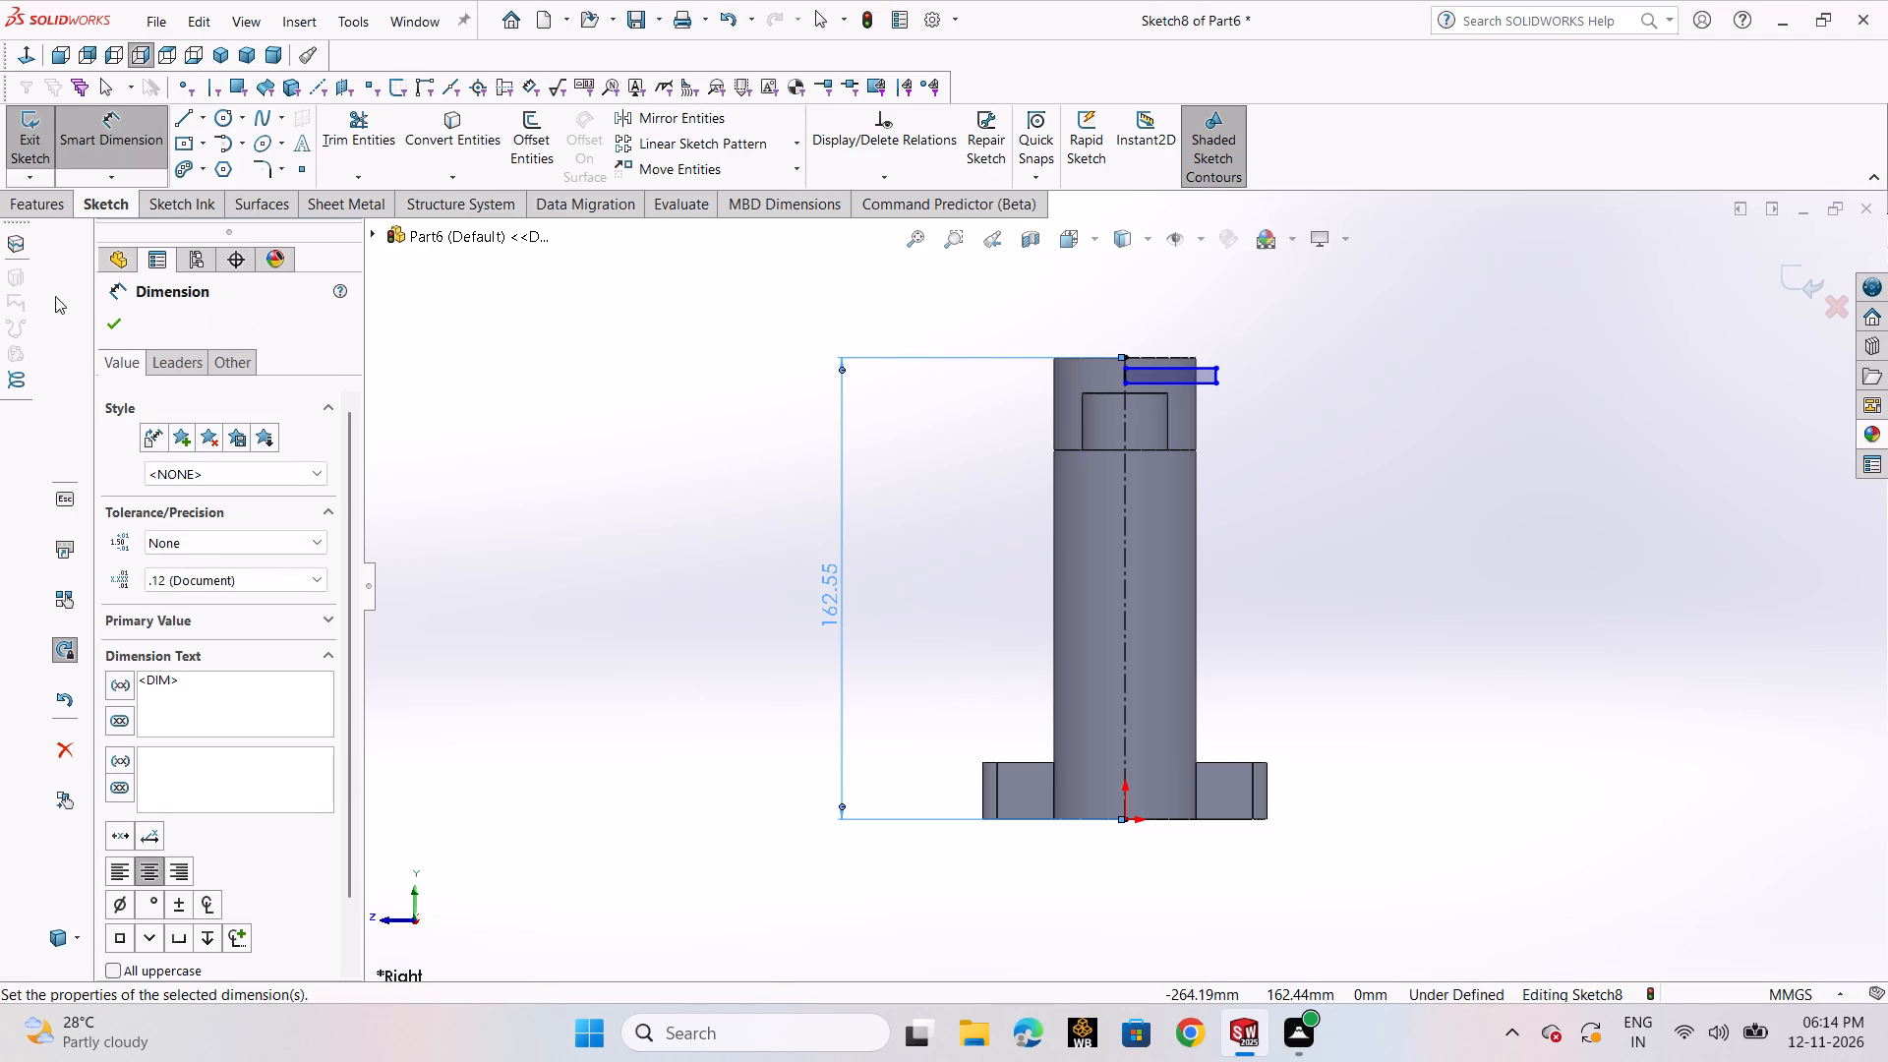
click(107, 333)
Stretch the rectangle's upper edge above the taller cylinder's top and dimension the rectangle's height to 10 mm.
scroll(1215, 405, down, 2)
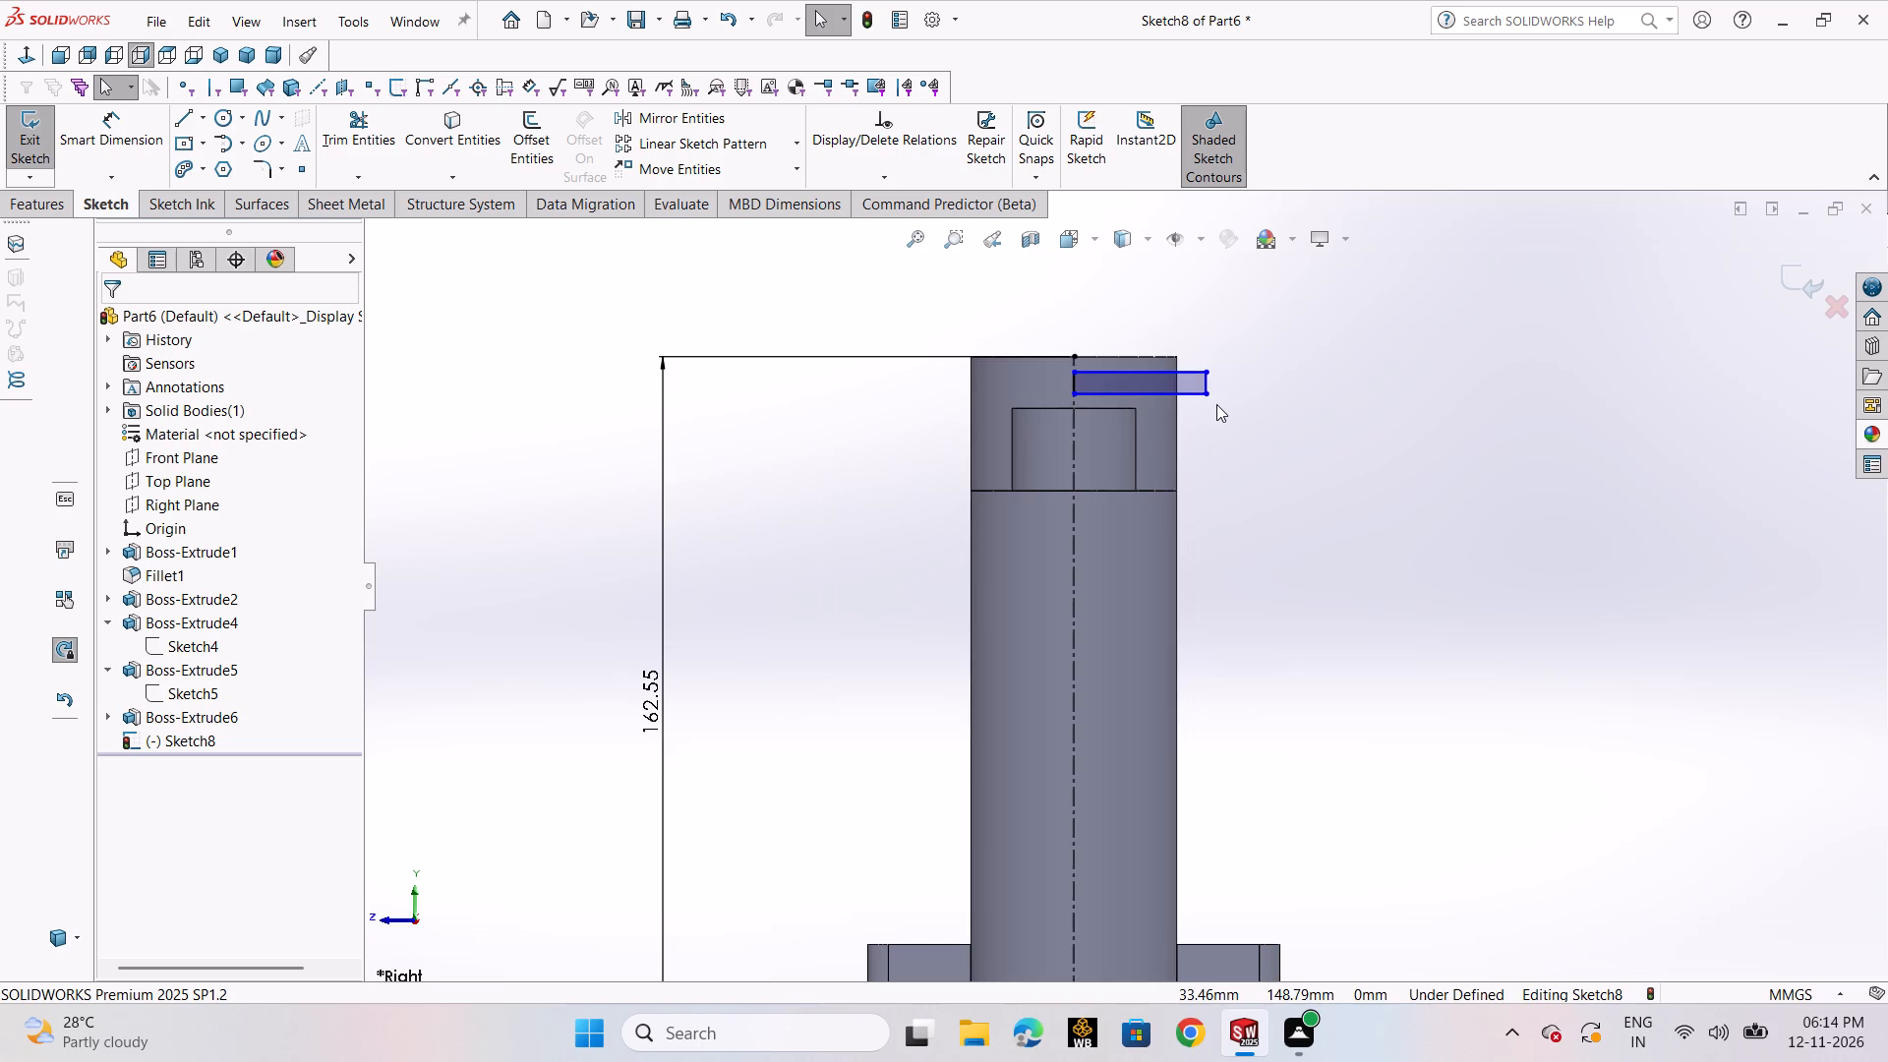
drag(1155, 370, 1155, 340)
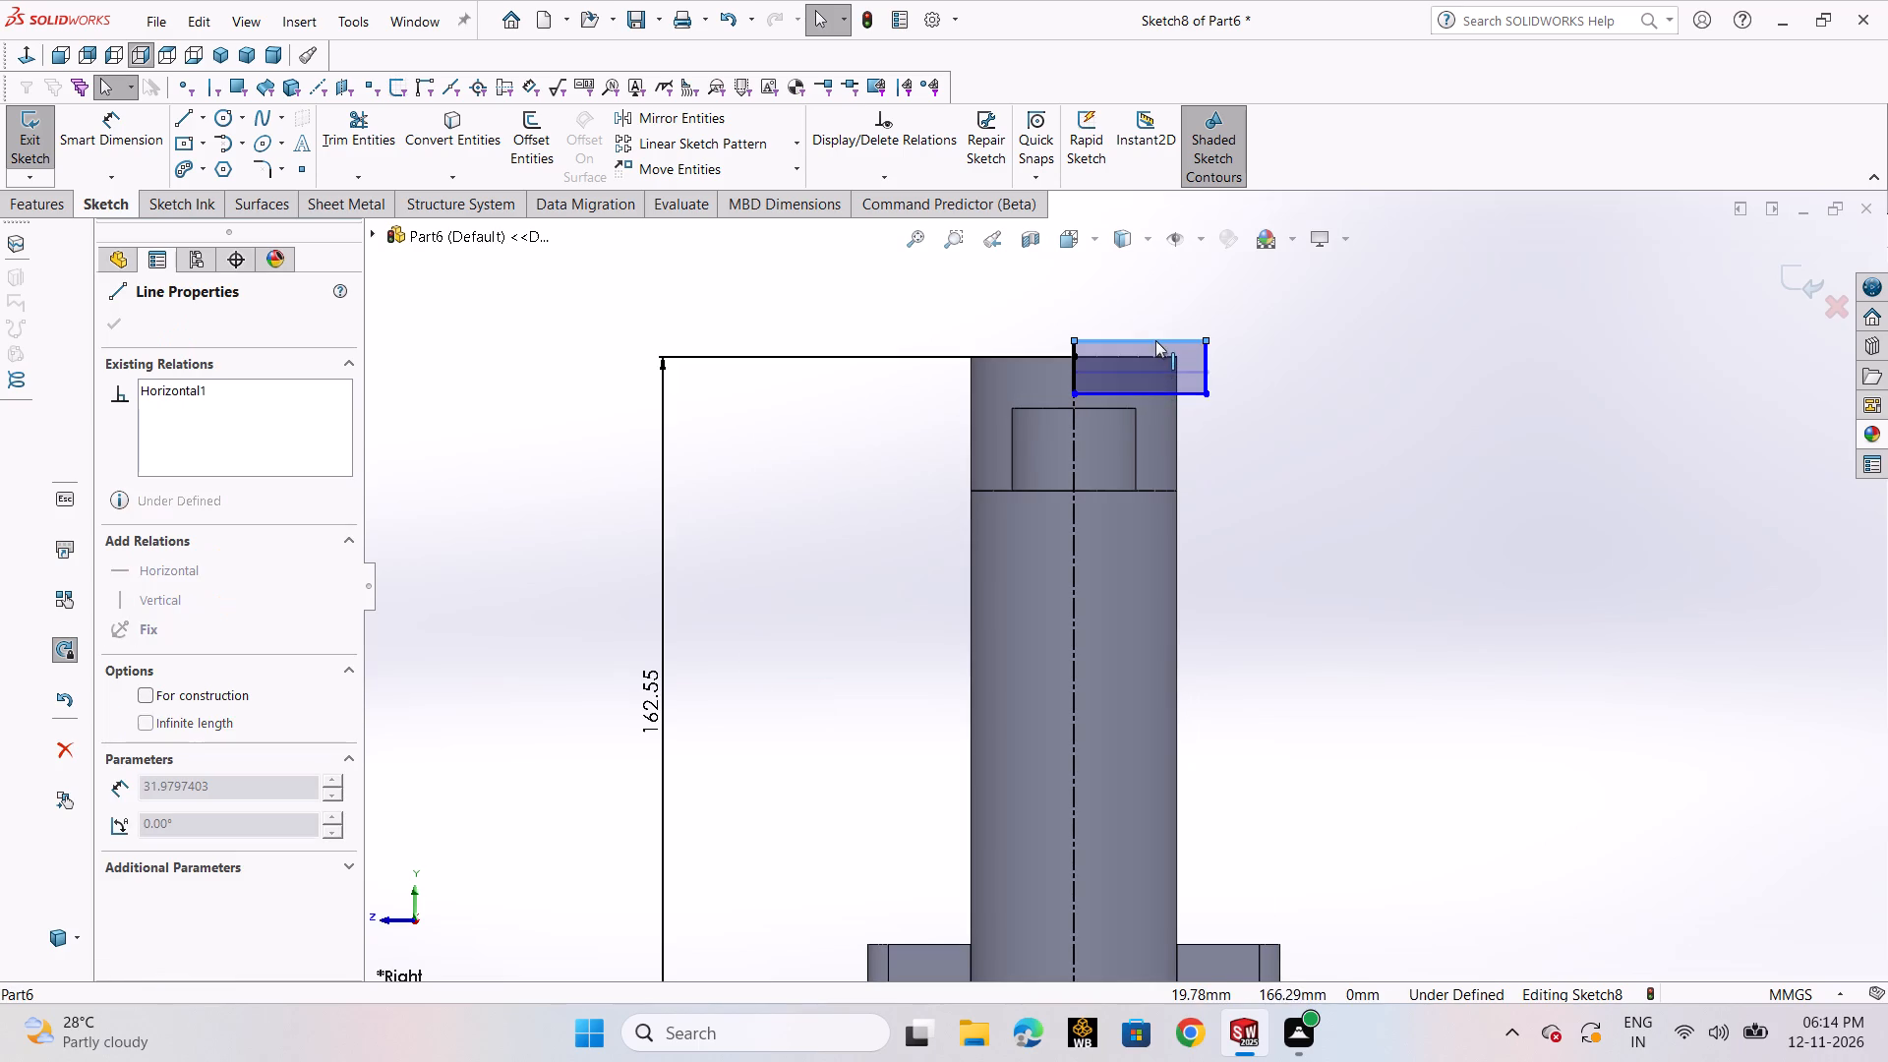
drag(1155, 340, 1156, 324)
click(1286, 477)
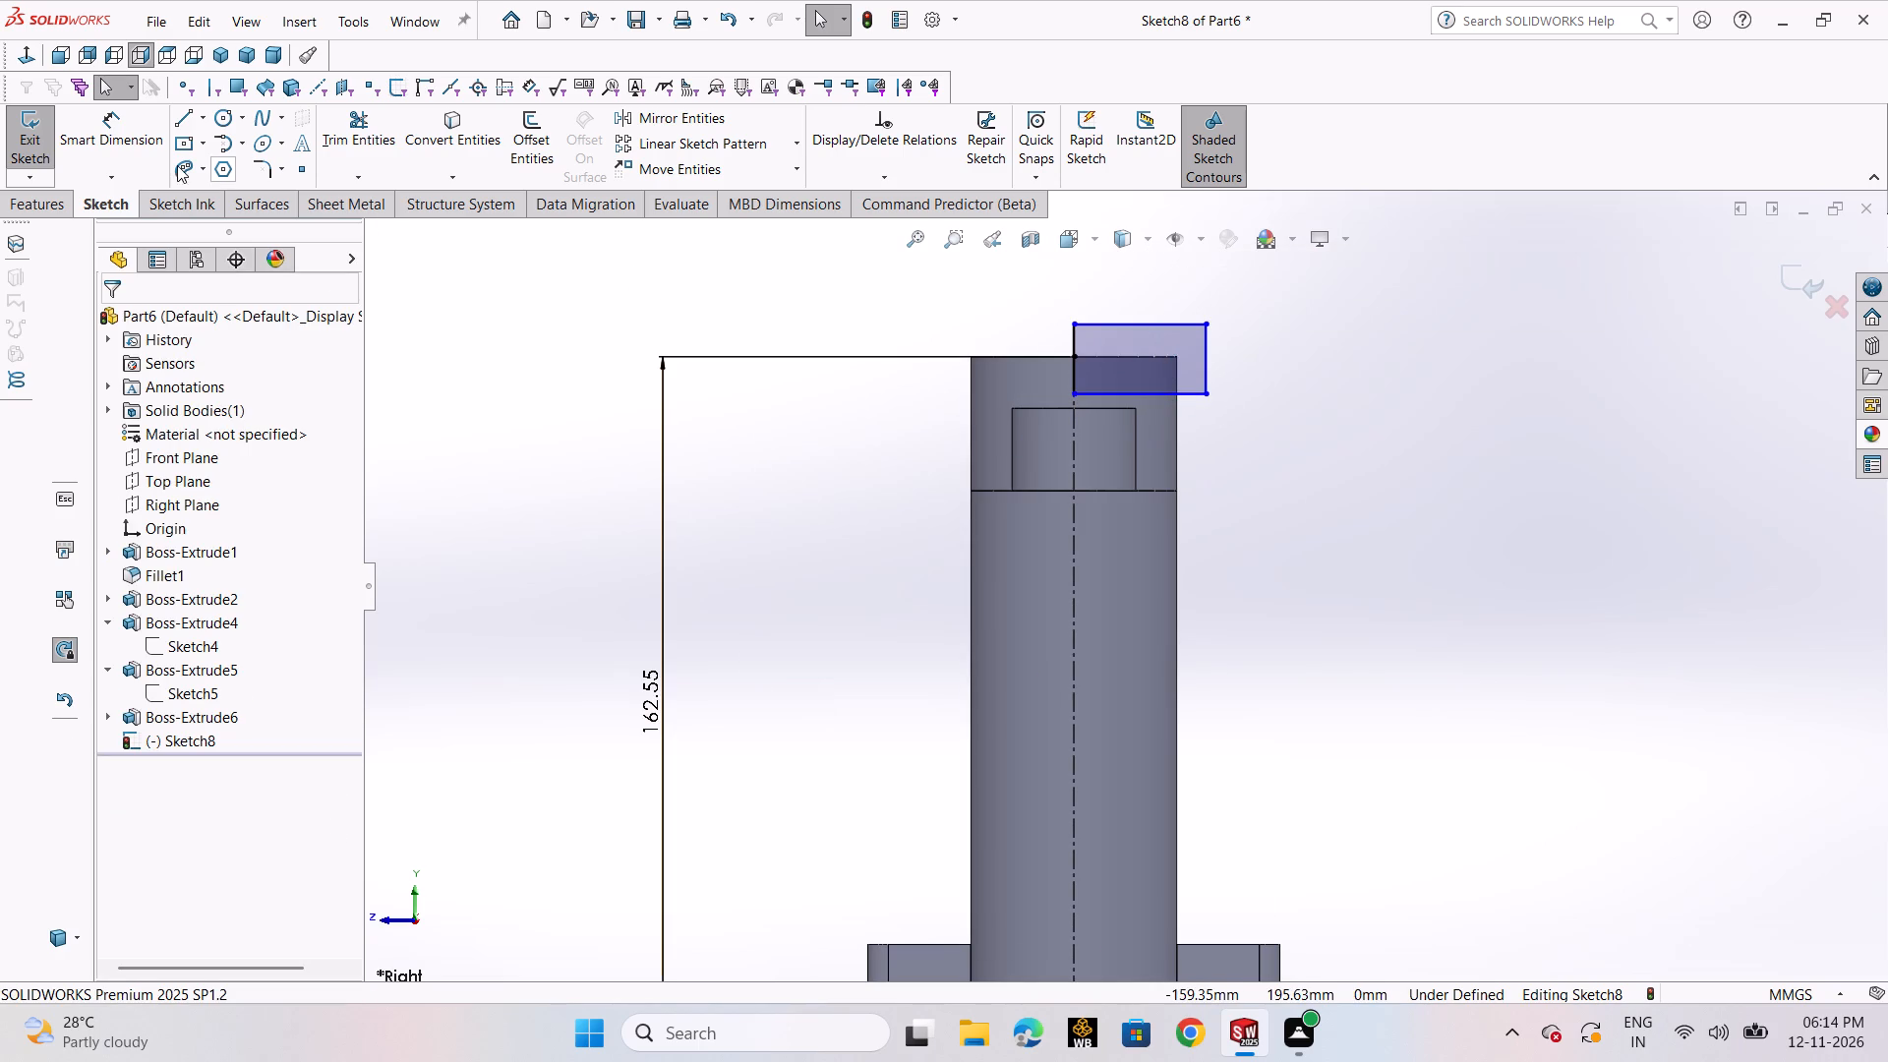
click(121, 149)
click(1204, 362)
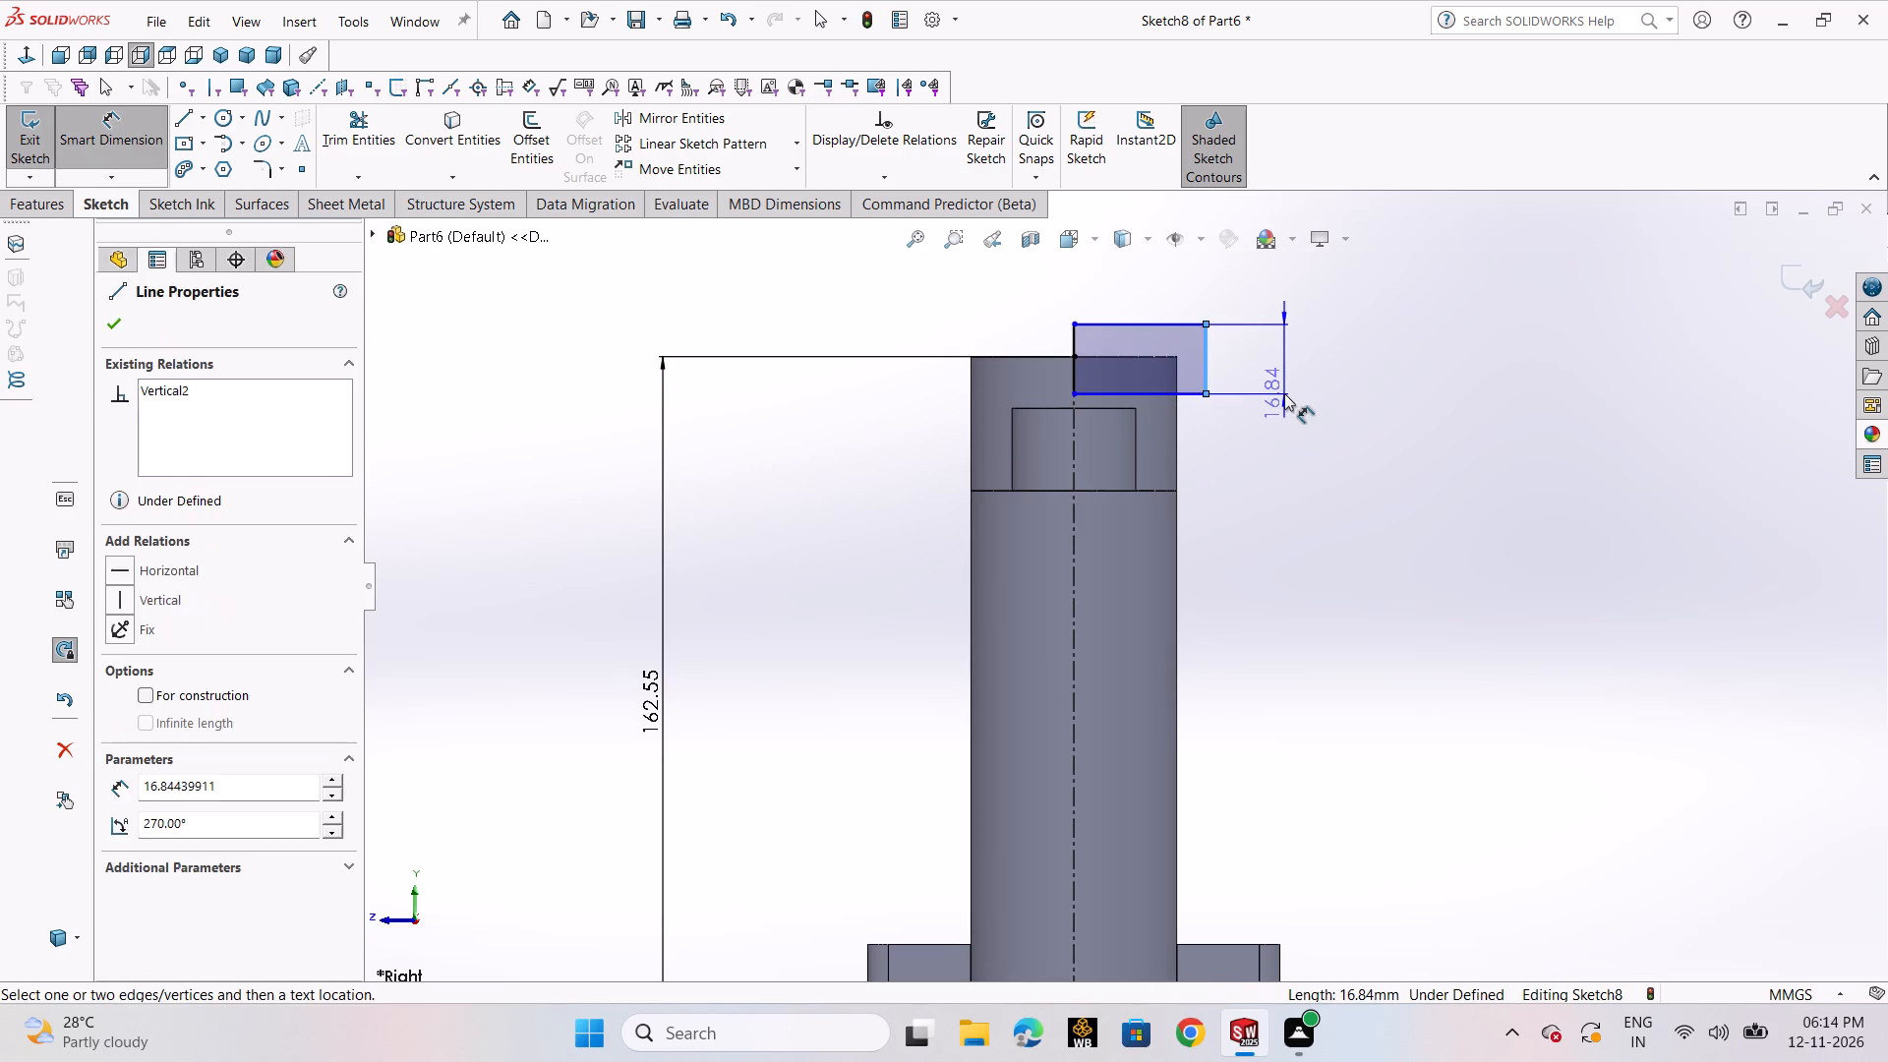
click(1284, 393)
text(10)
key(Return)
Dimension the rectangle's lower edge 5 mm below the centerline's upper endpoint and exit the sketch.
scroll(1172, 401, down, 4)
scroll(1094, 367, down, 3)
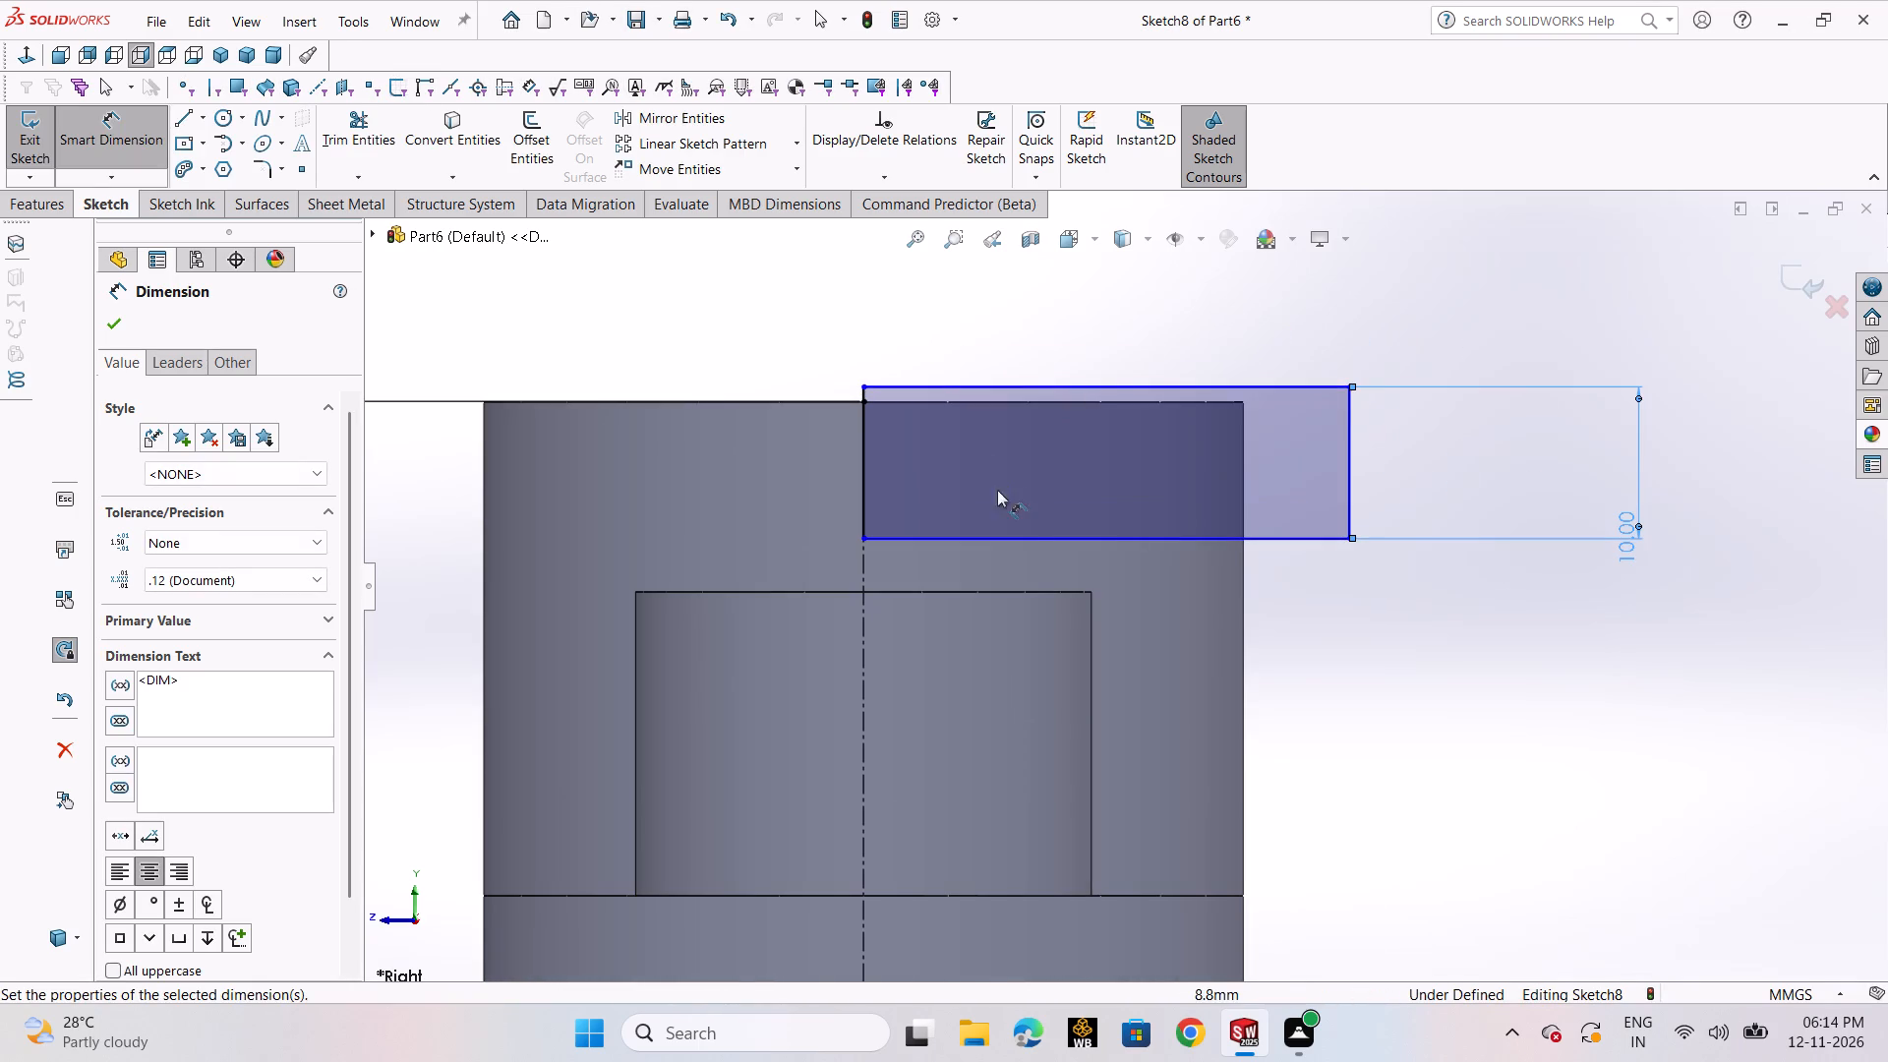
click(1008, 537)
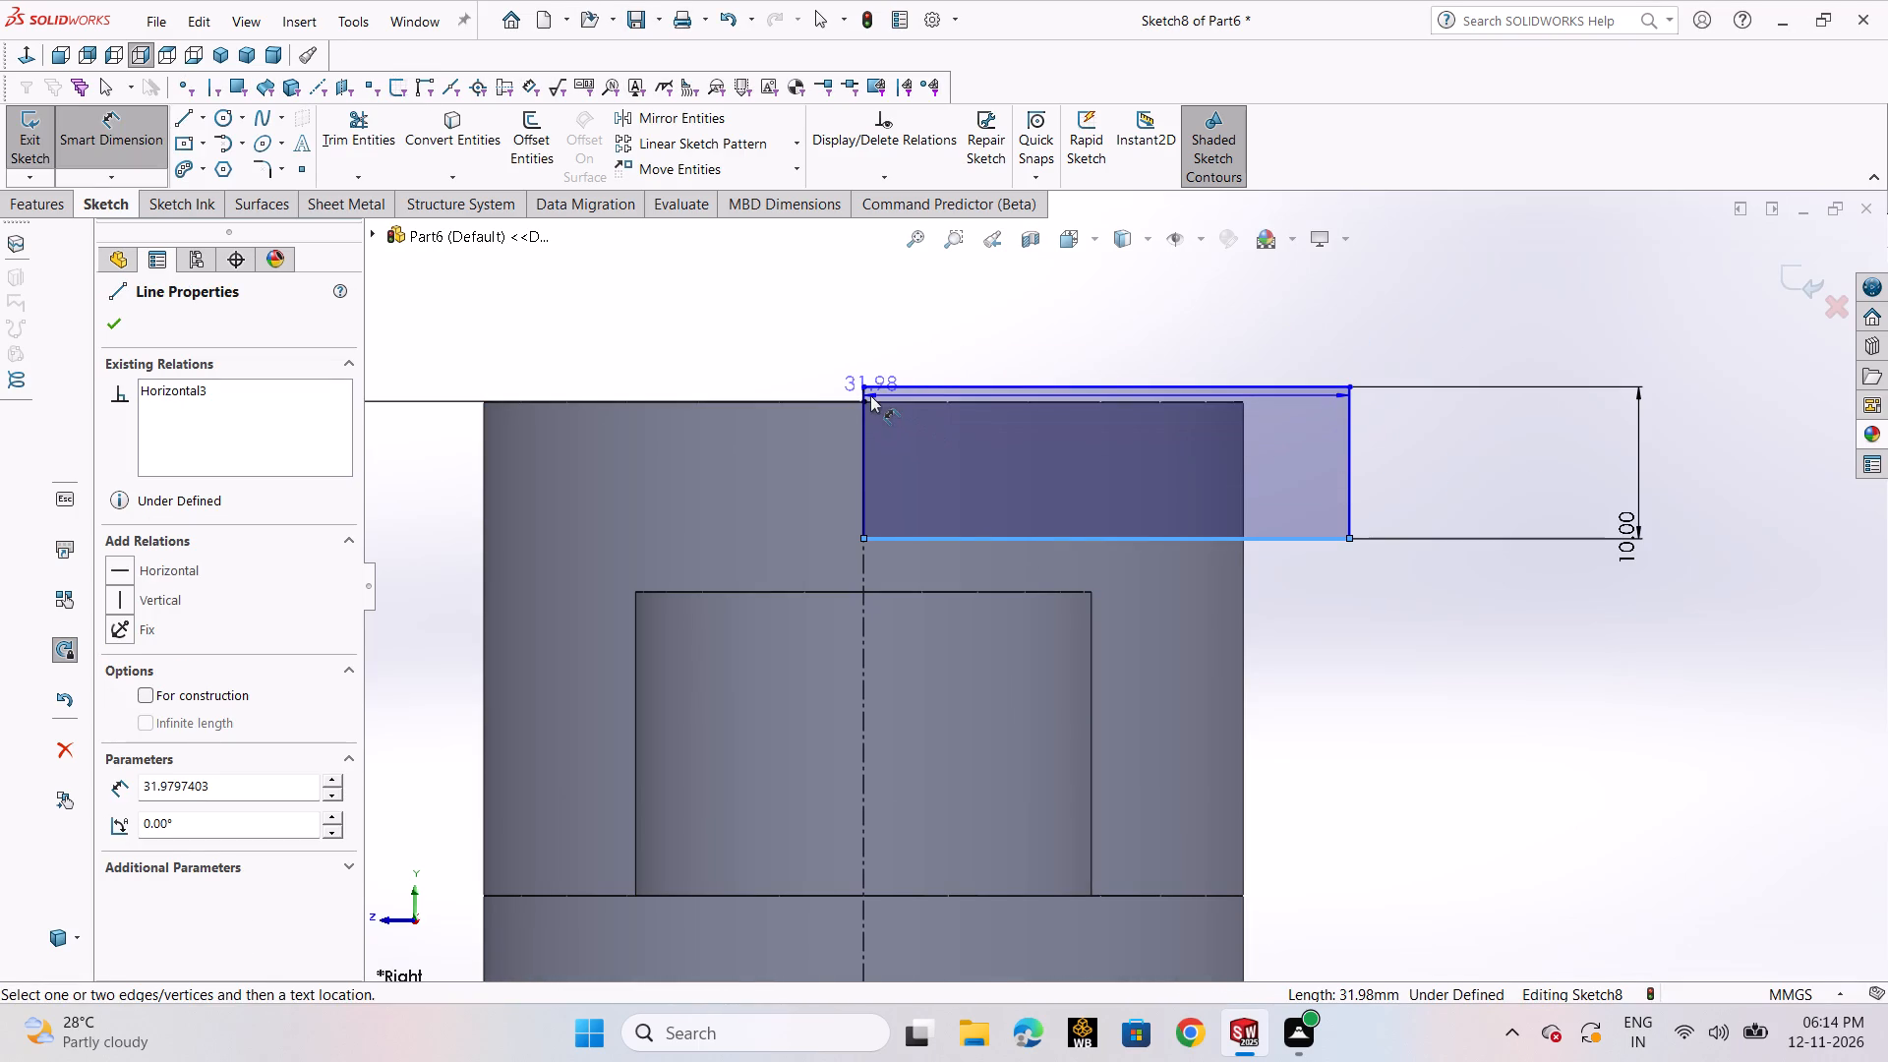
click(867, 397)
click(830, 470)
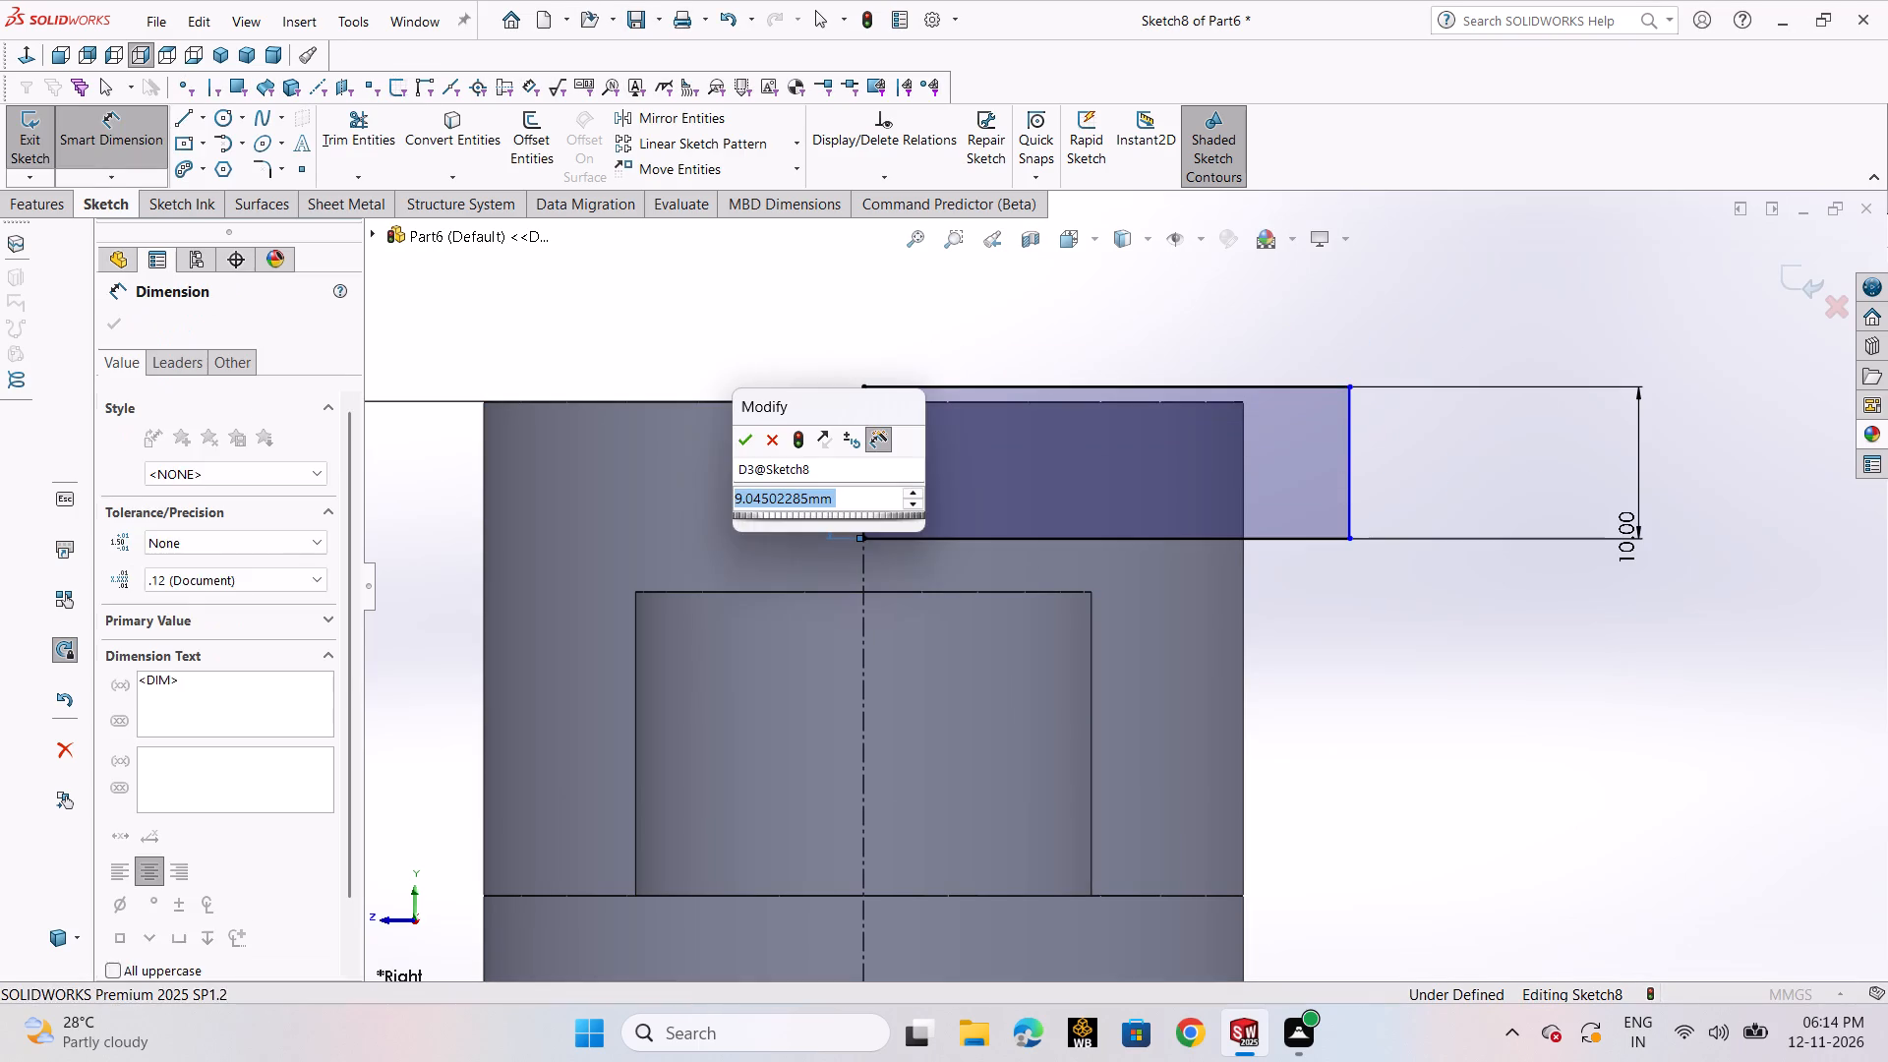
key(5)
key(Return)
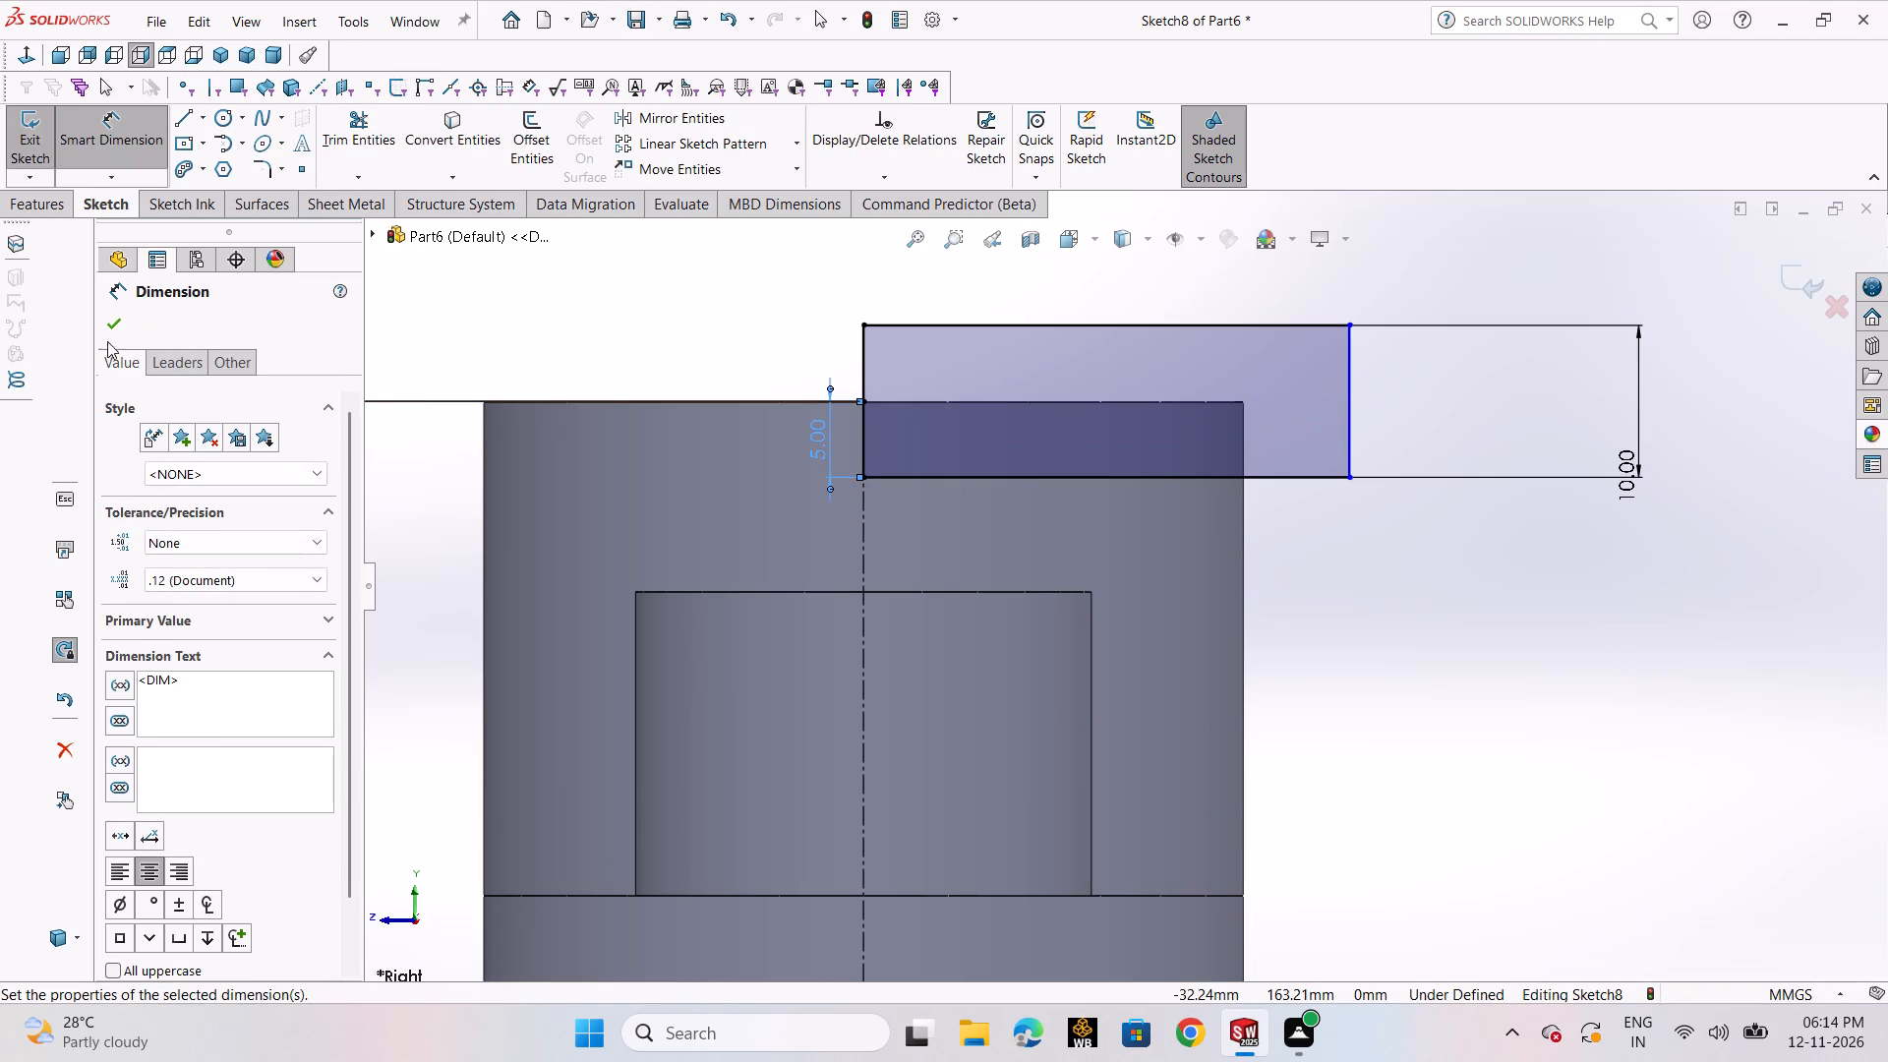
click(106, 325)
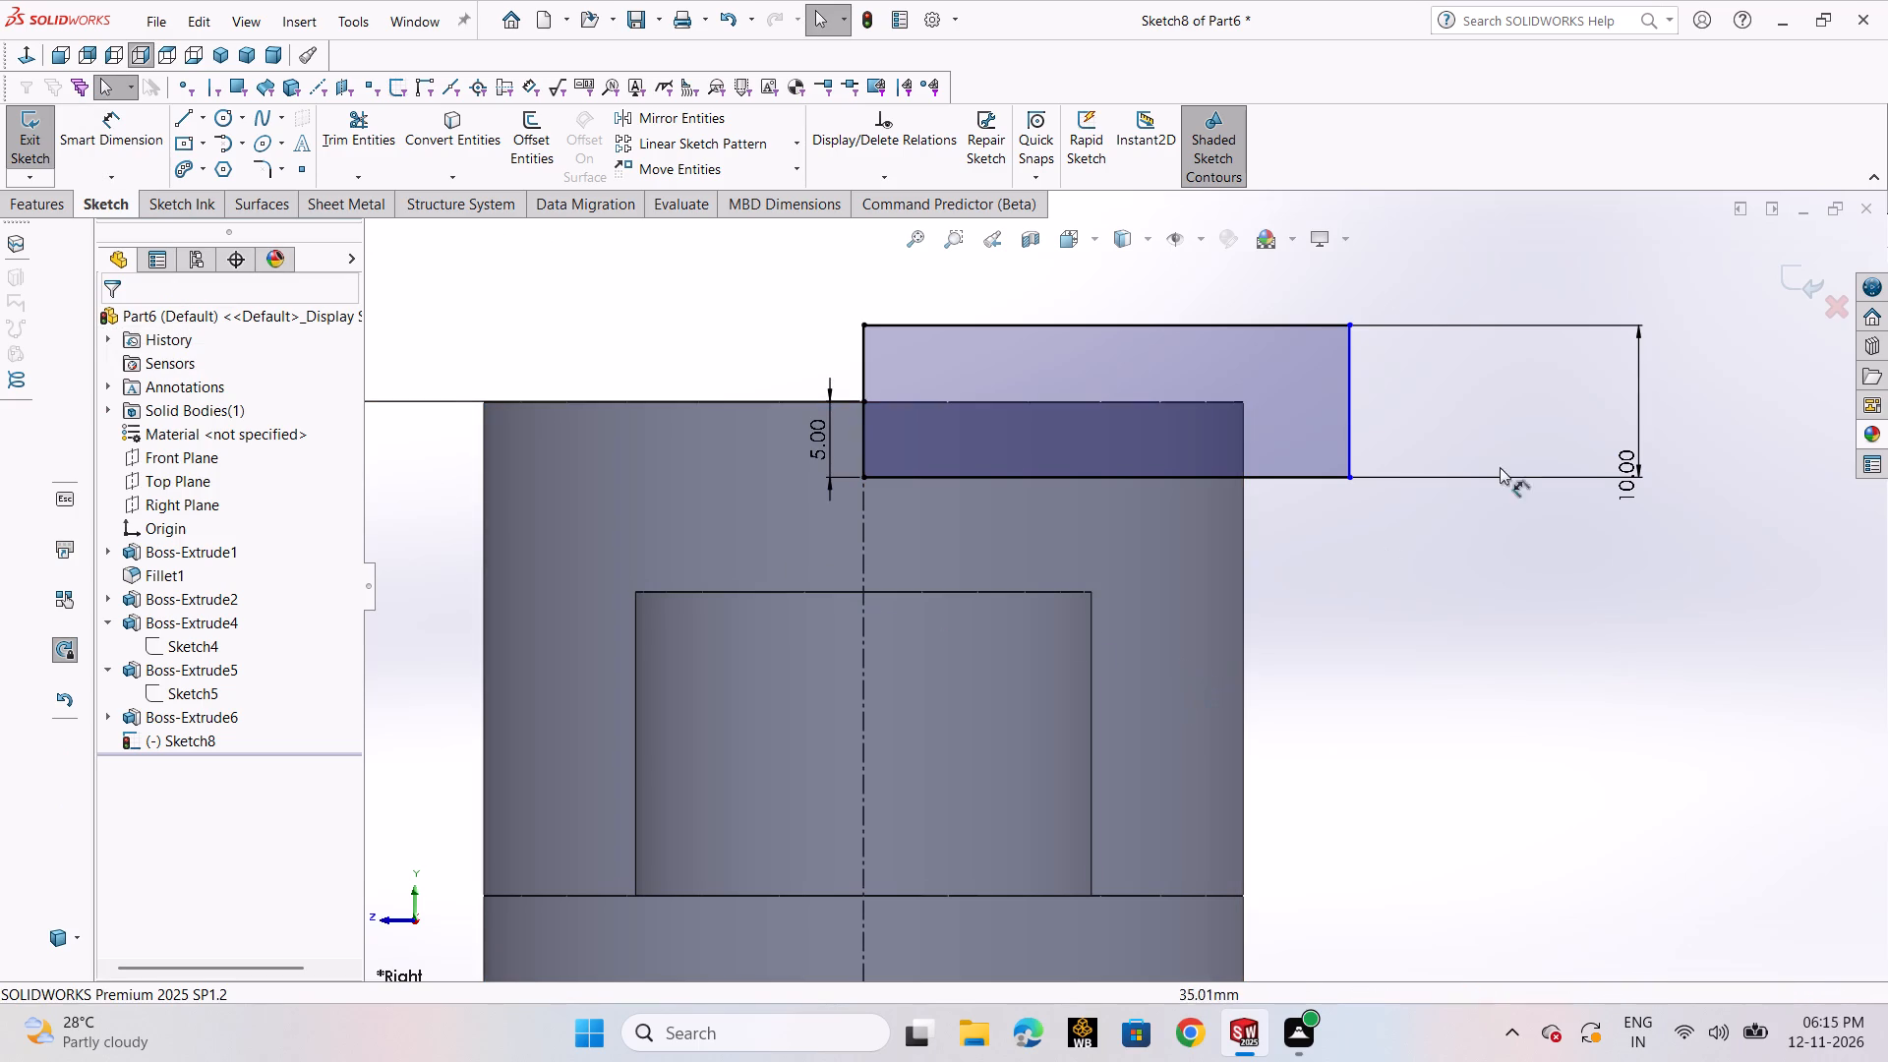
click(1794, 279)
Extrude-cut the rectangle from the Right Plane as a Blind cut 162.5 mm deep through the taller cylinder's top.
scroll(1546, 480, up, 2)
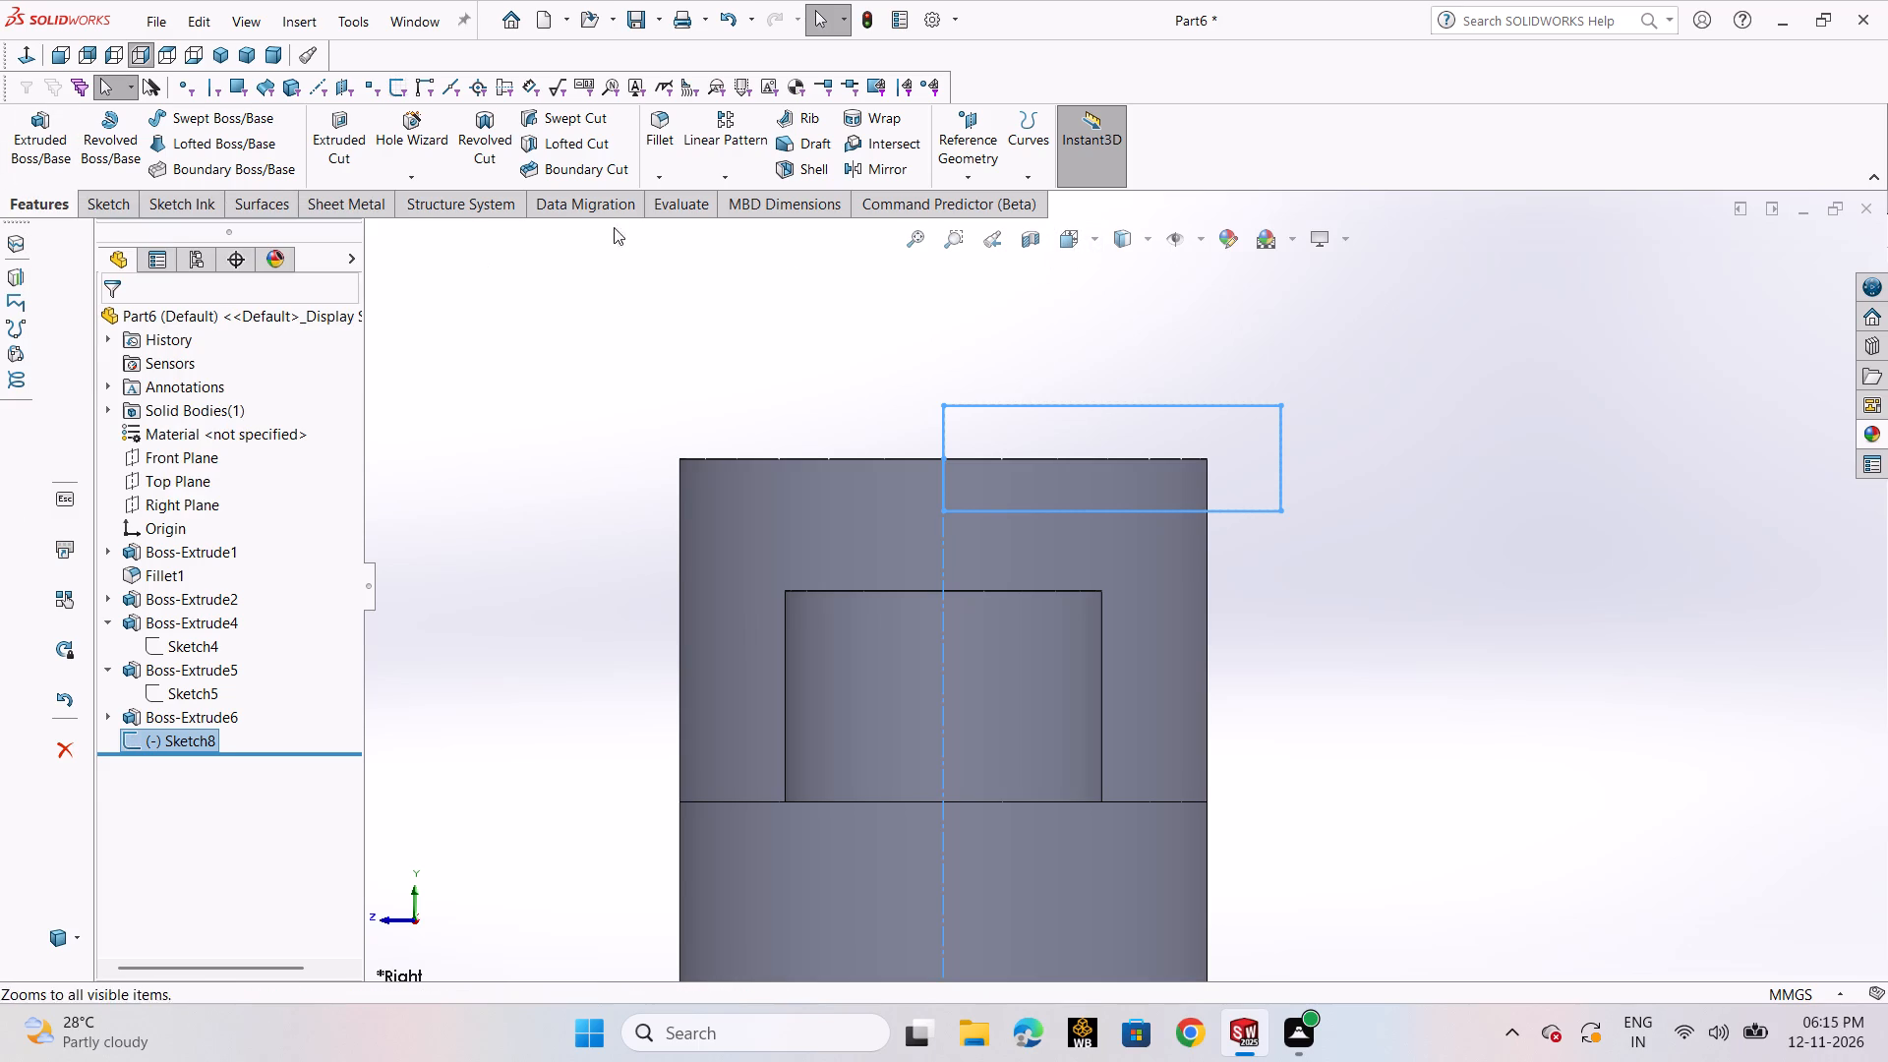
click(351, 146)
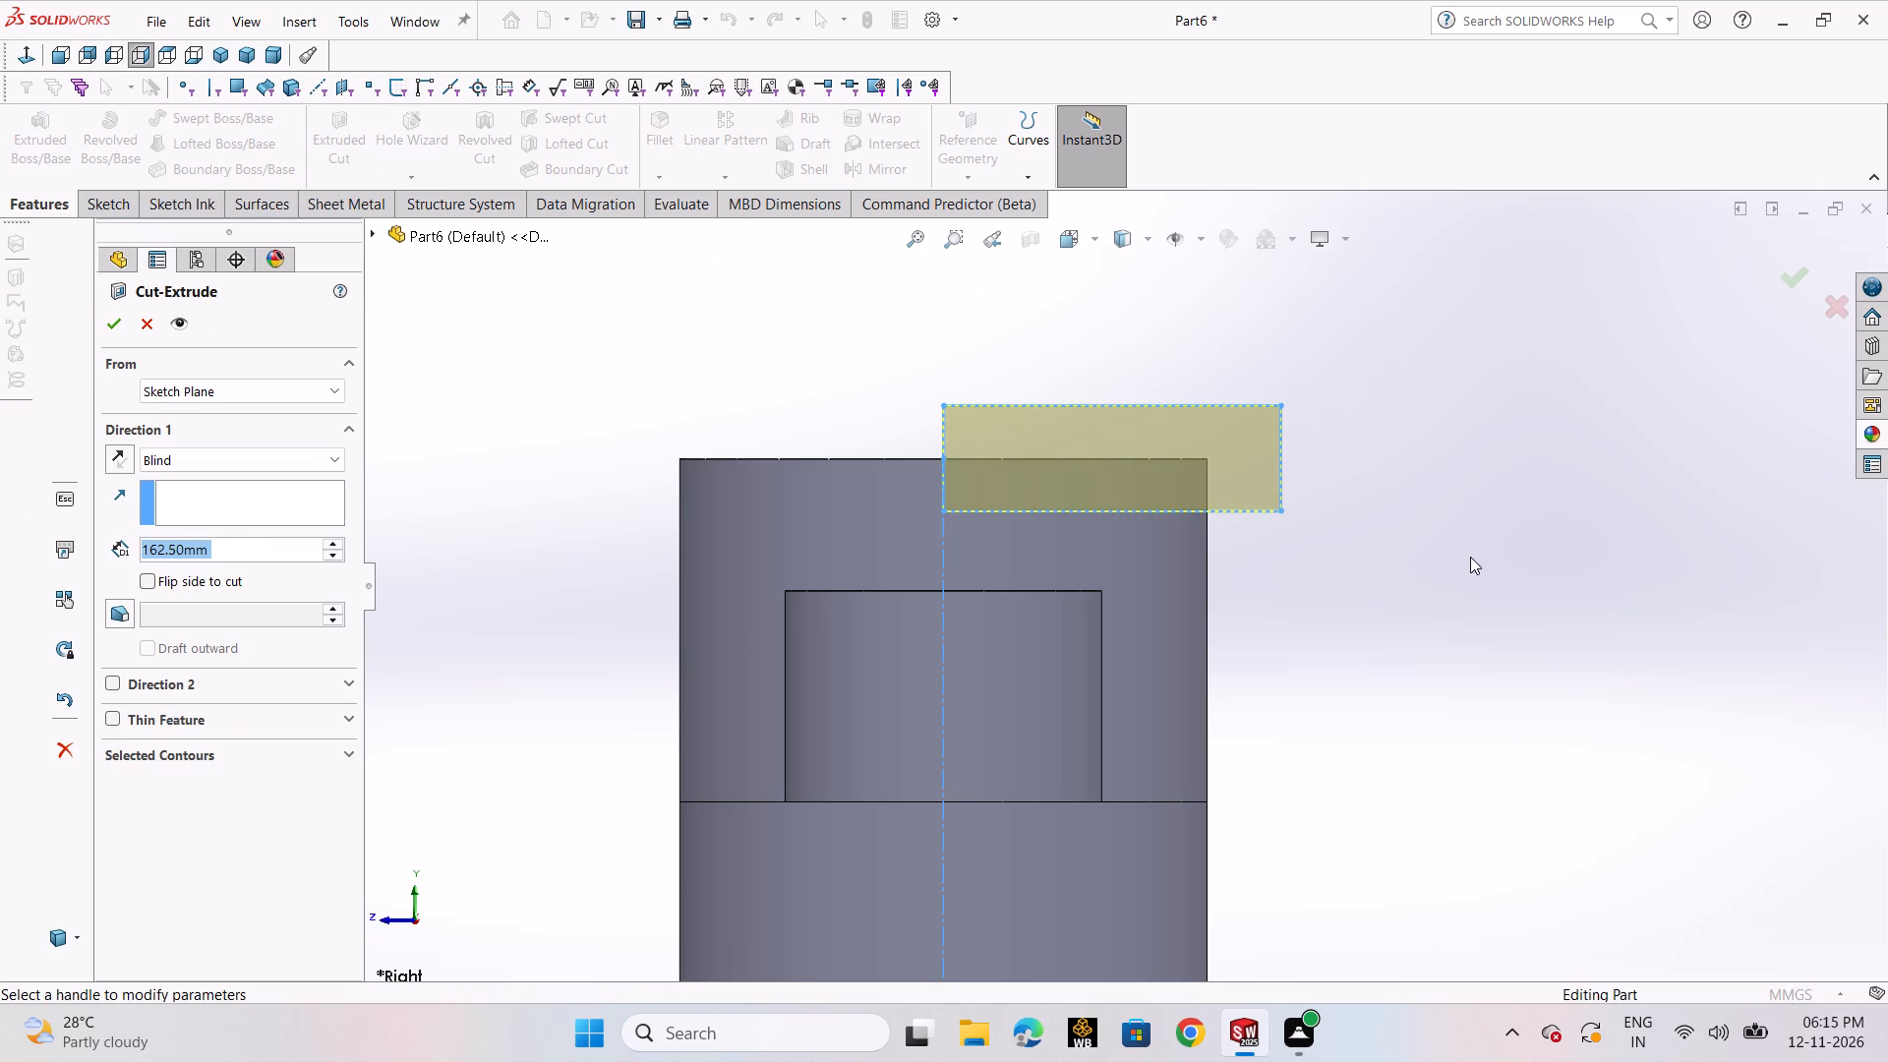
middle_drag(1470, 557, 1544, 619)
scroll(1483, 584, up, 3)
scroll(564, 423, up, 2)
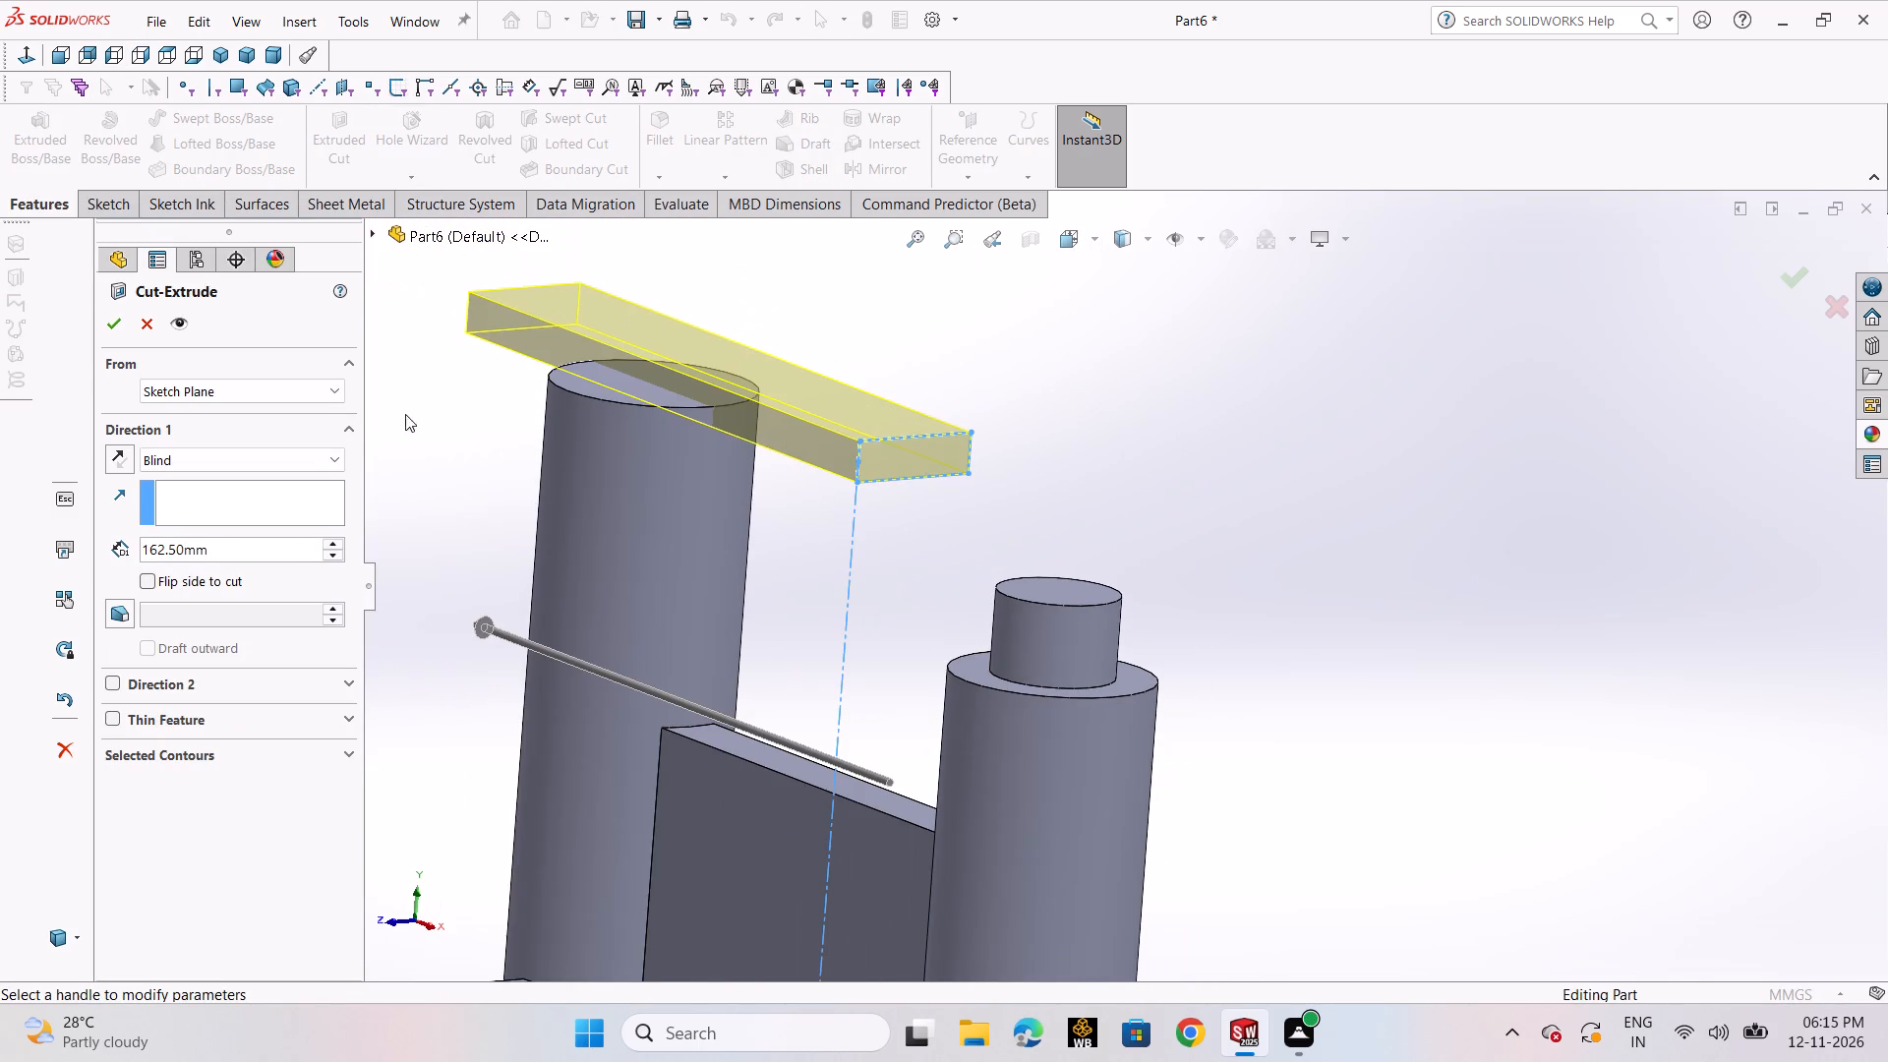
click(113, 333)
click(1131, 420)
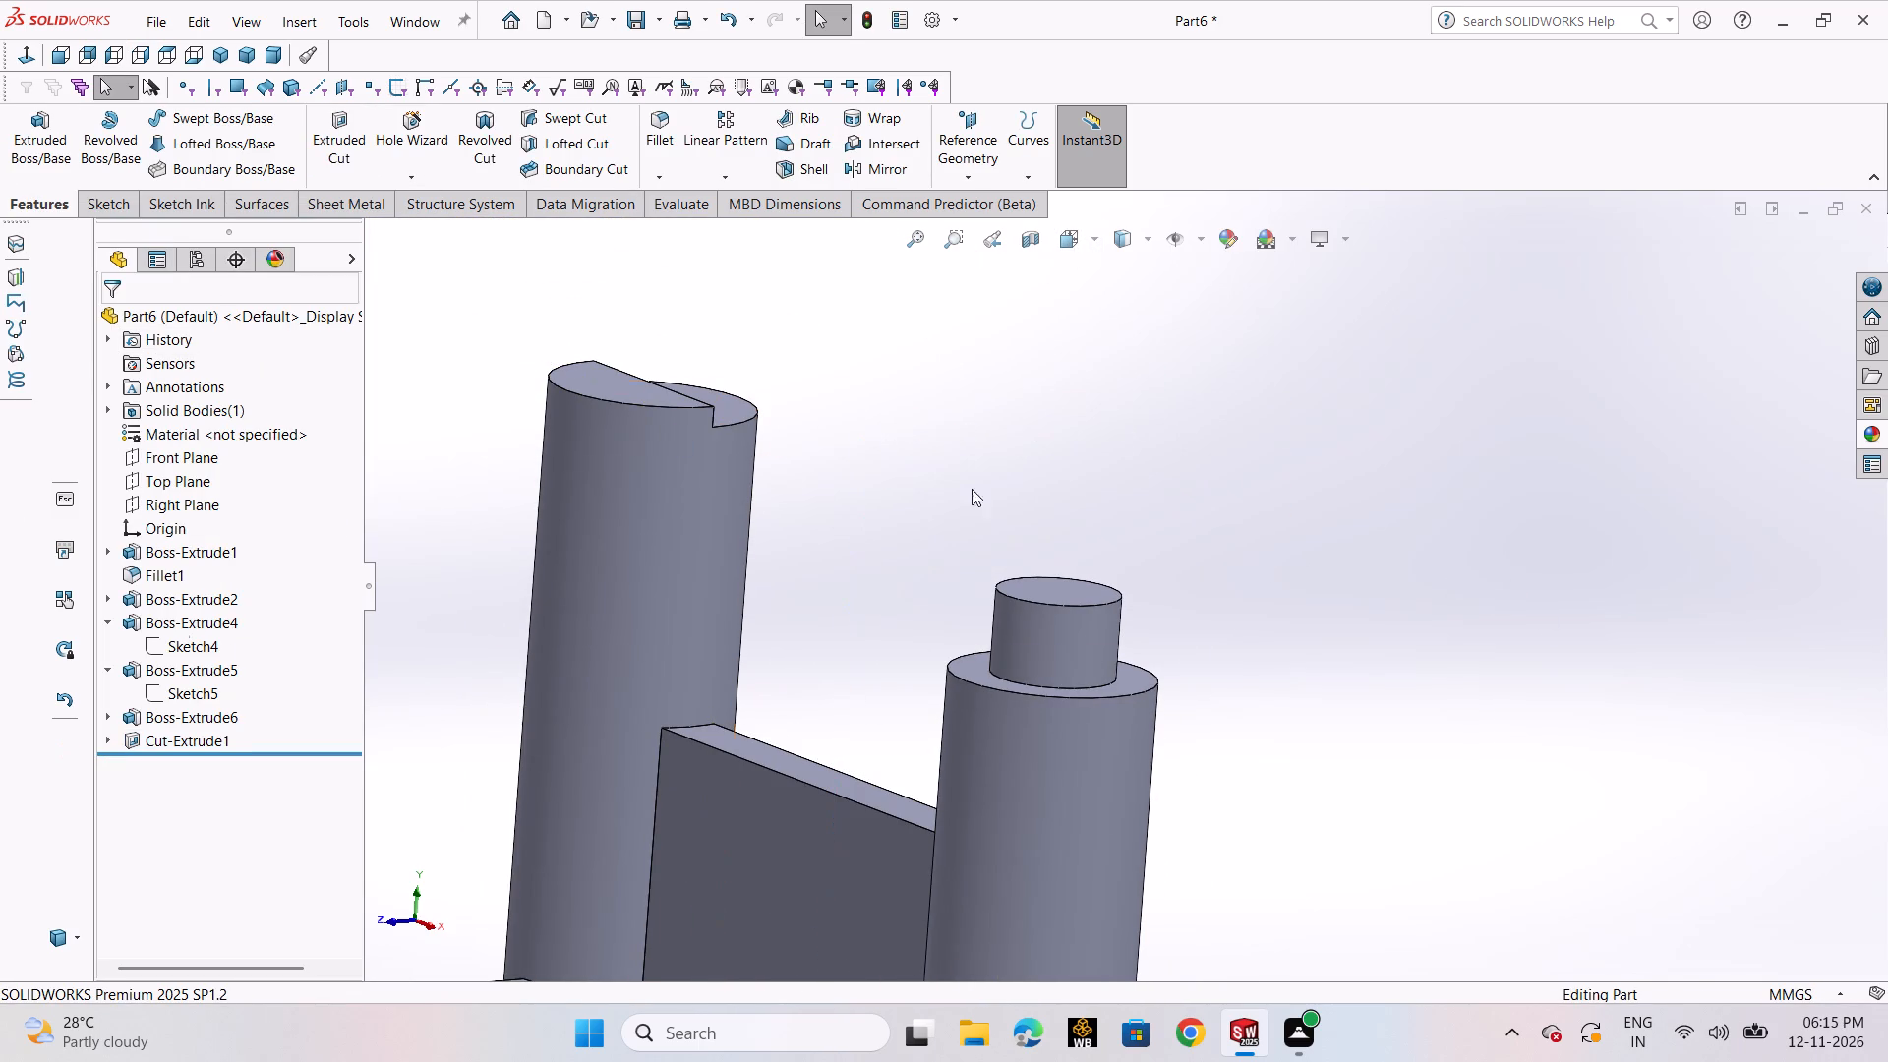
Edit the taller cylinder's extrusion and set its depth to 162.5+10, giving 172.5 mm.
click(143, 721)
click(170, 658)
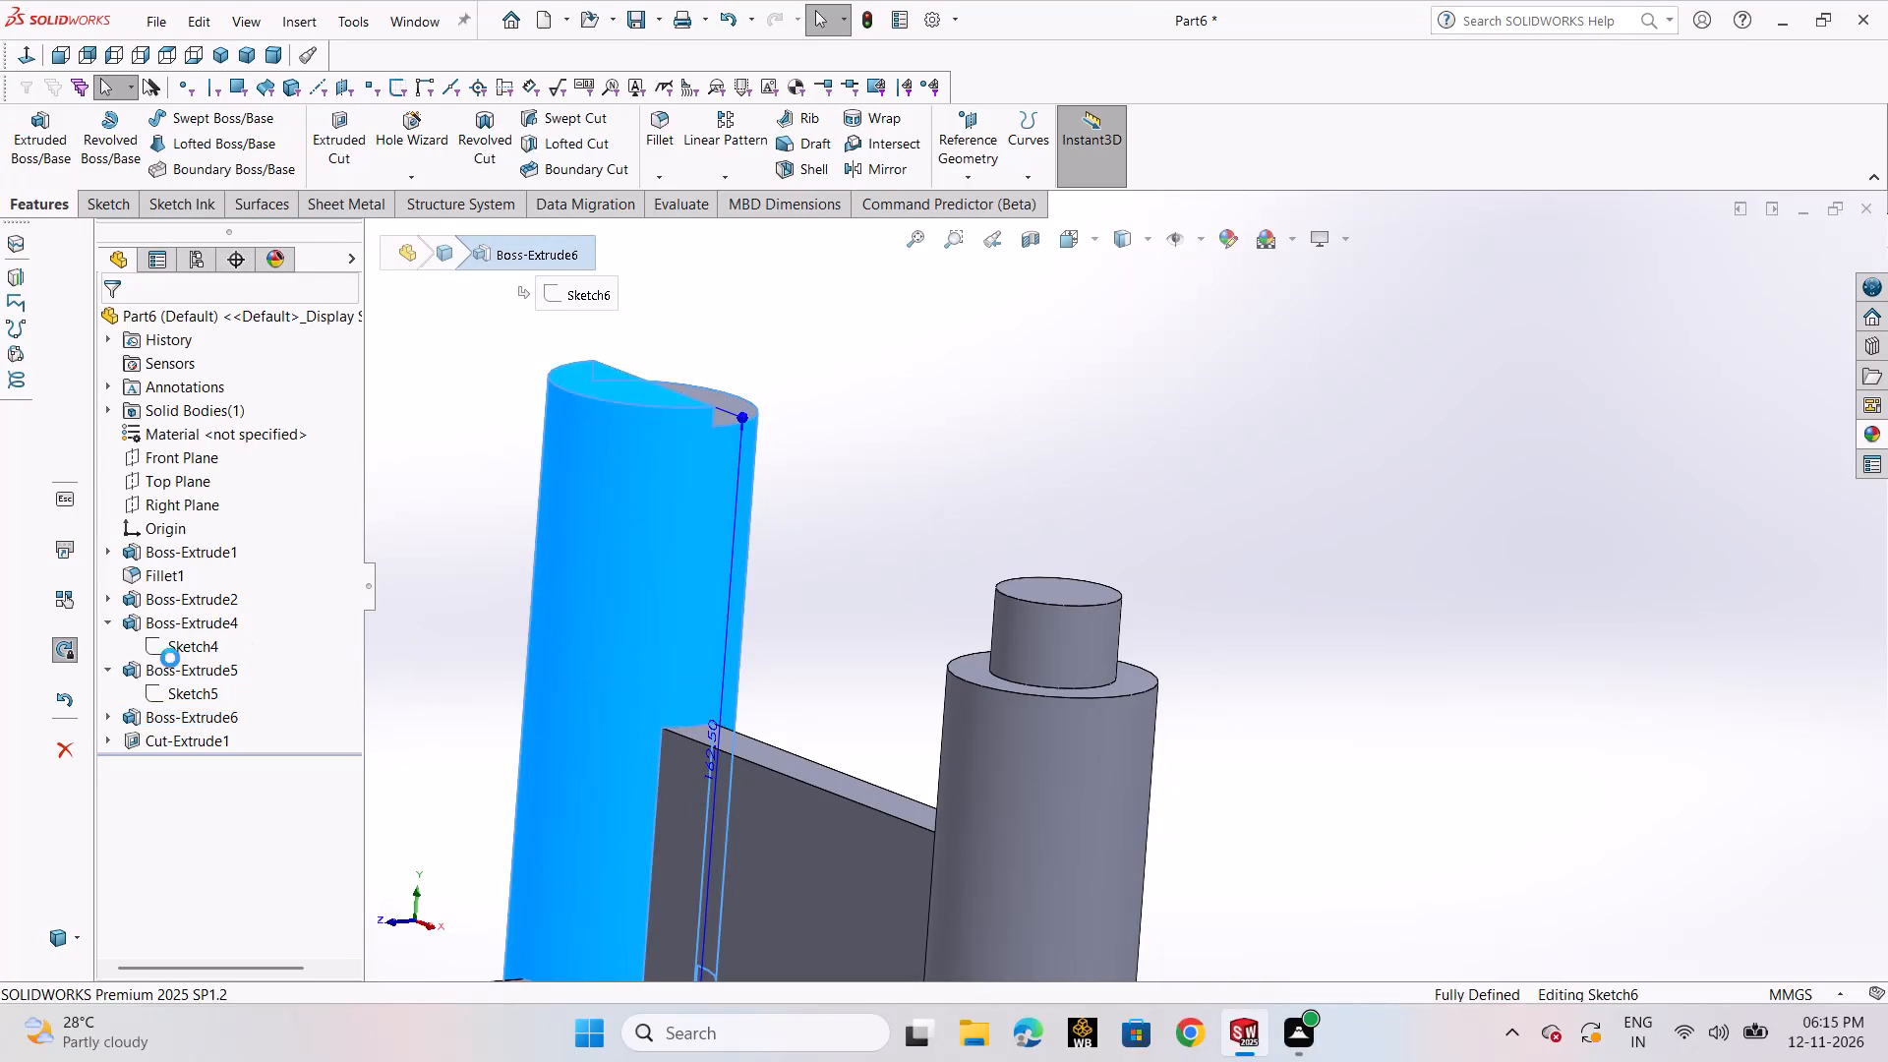
scroll(768, 653, up, 4)
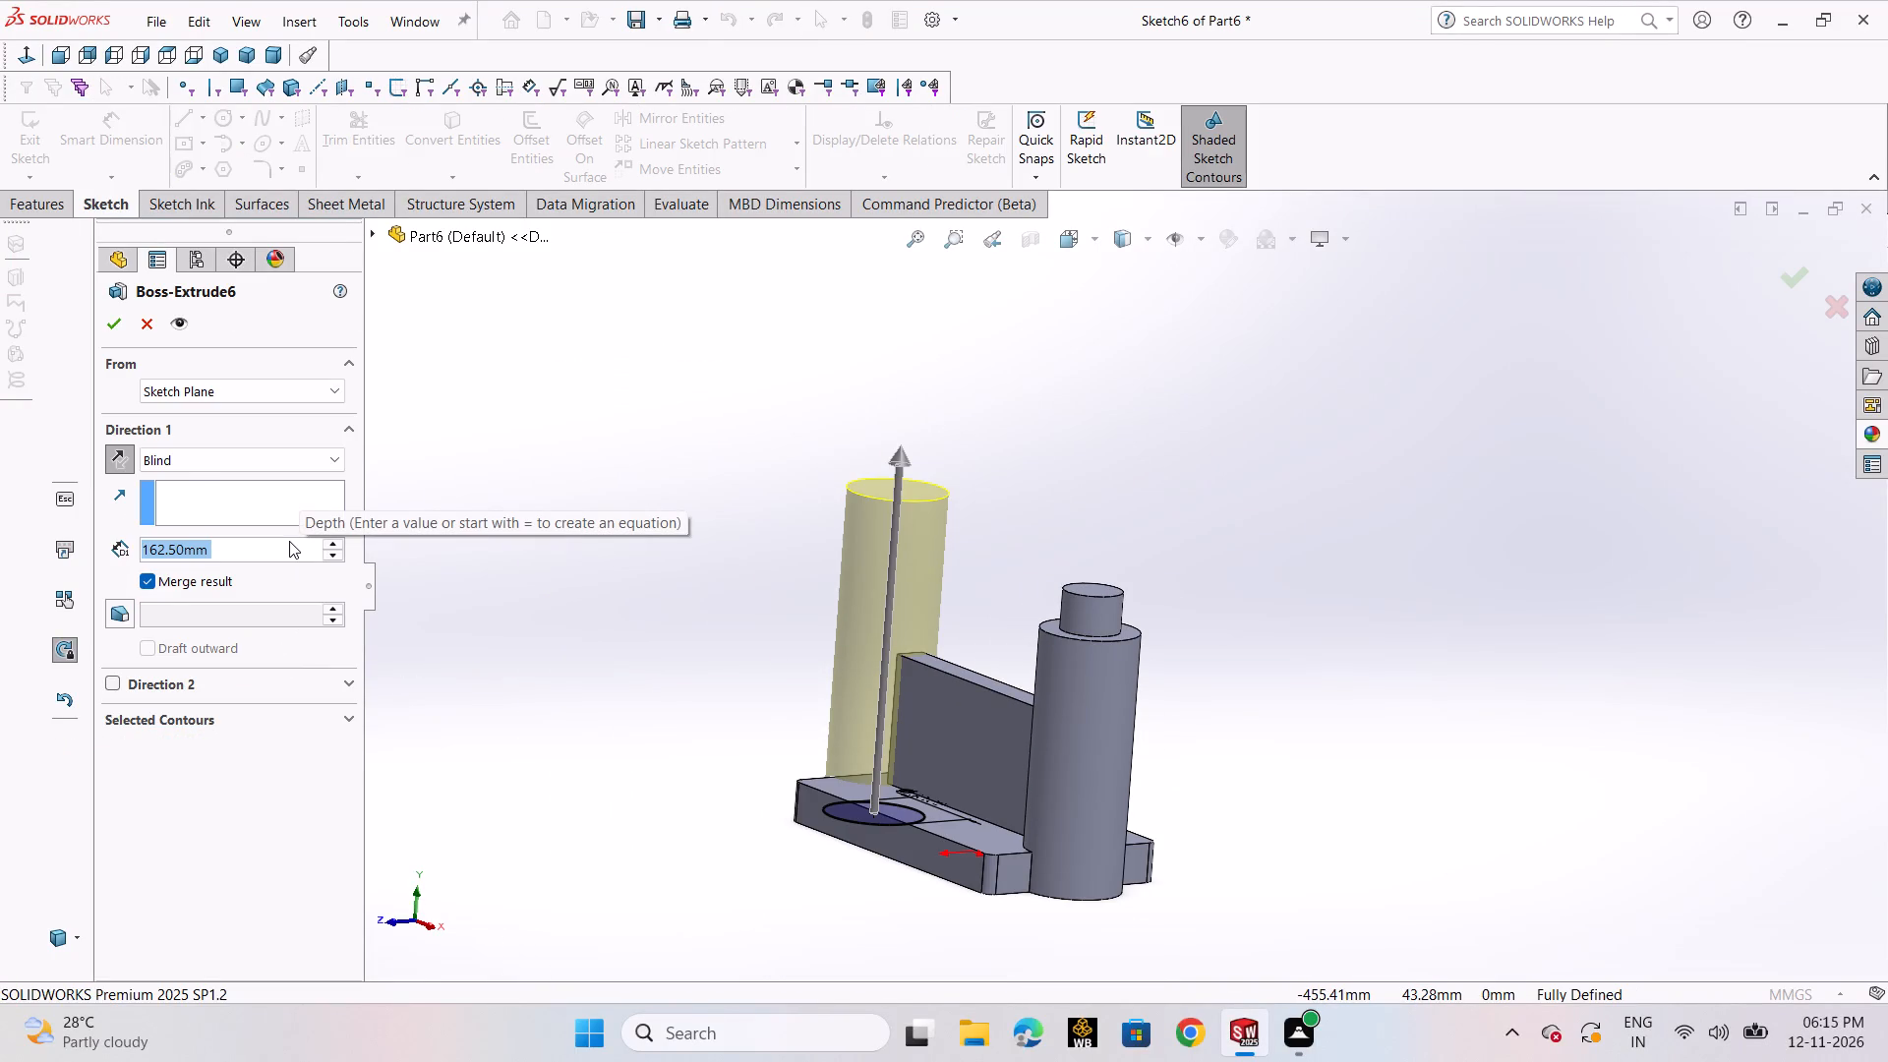
text(162.5+10)
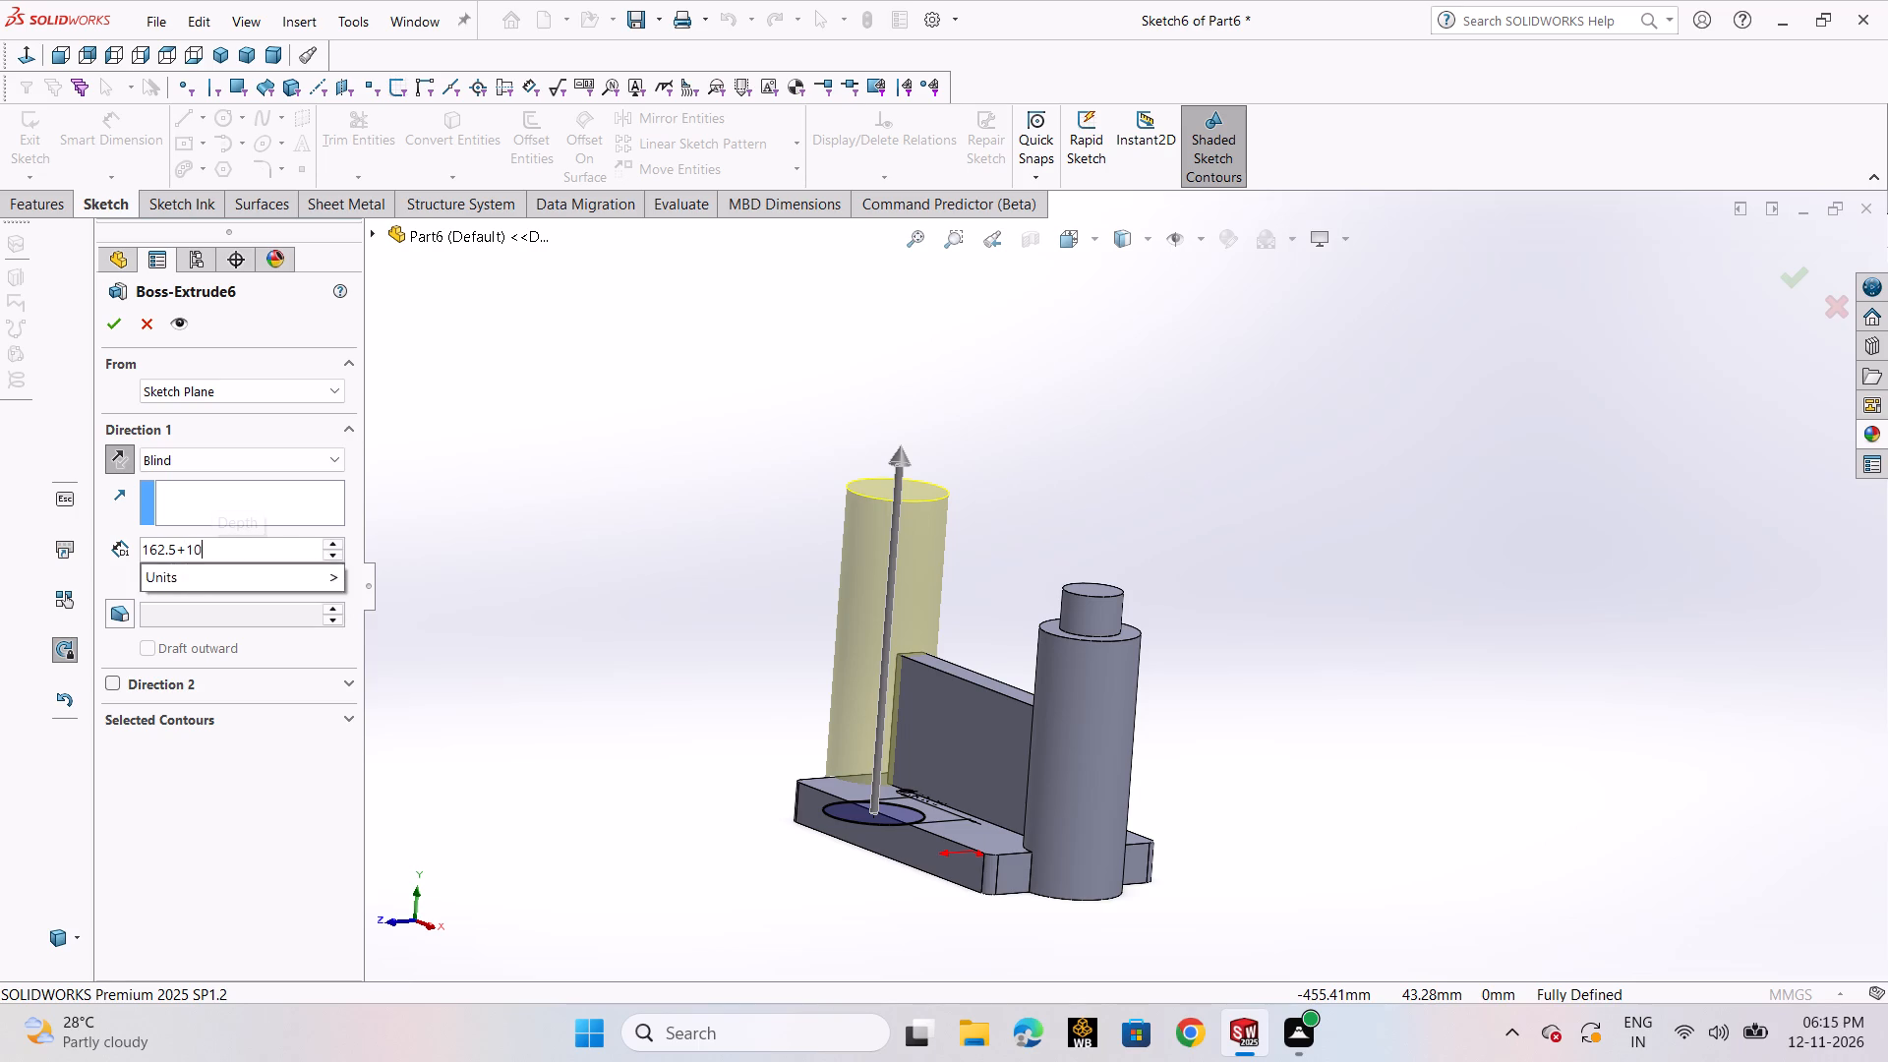
key(Return)
click(121, 312)
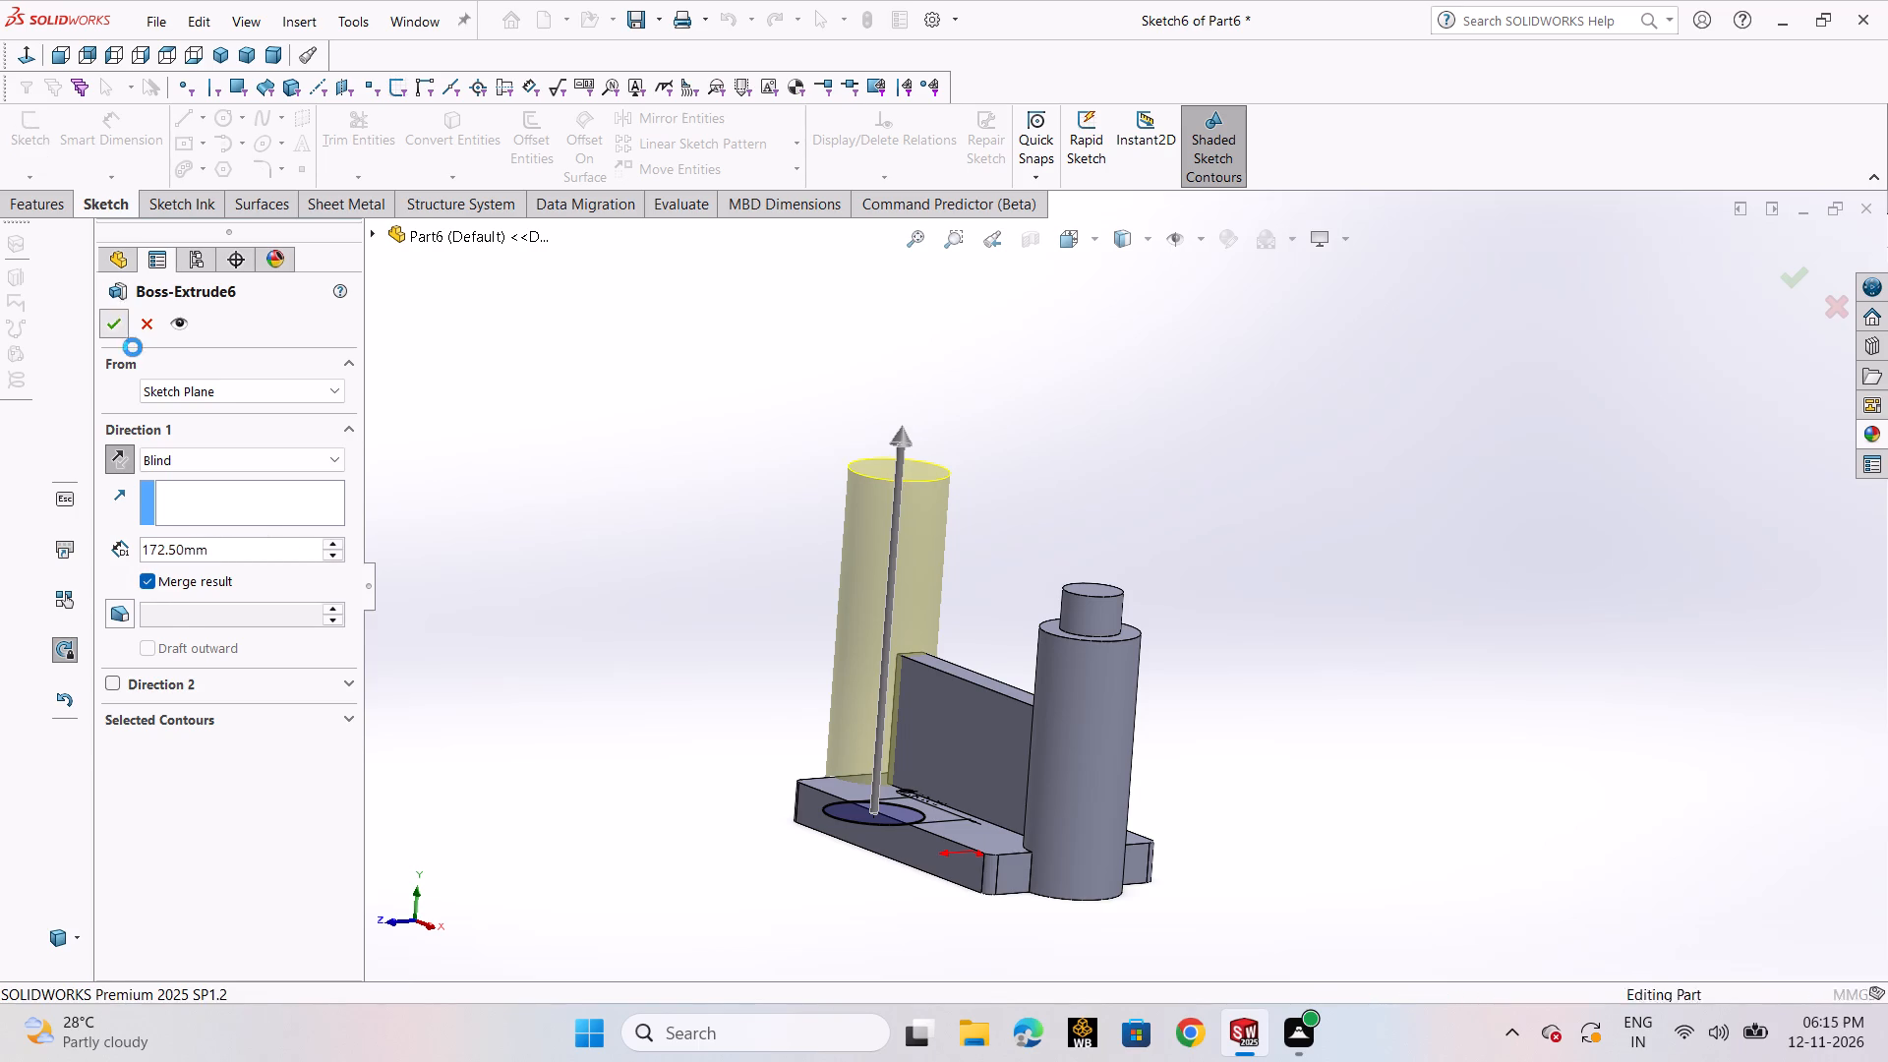
click(608, 507)
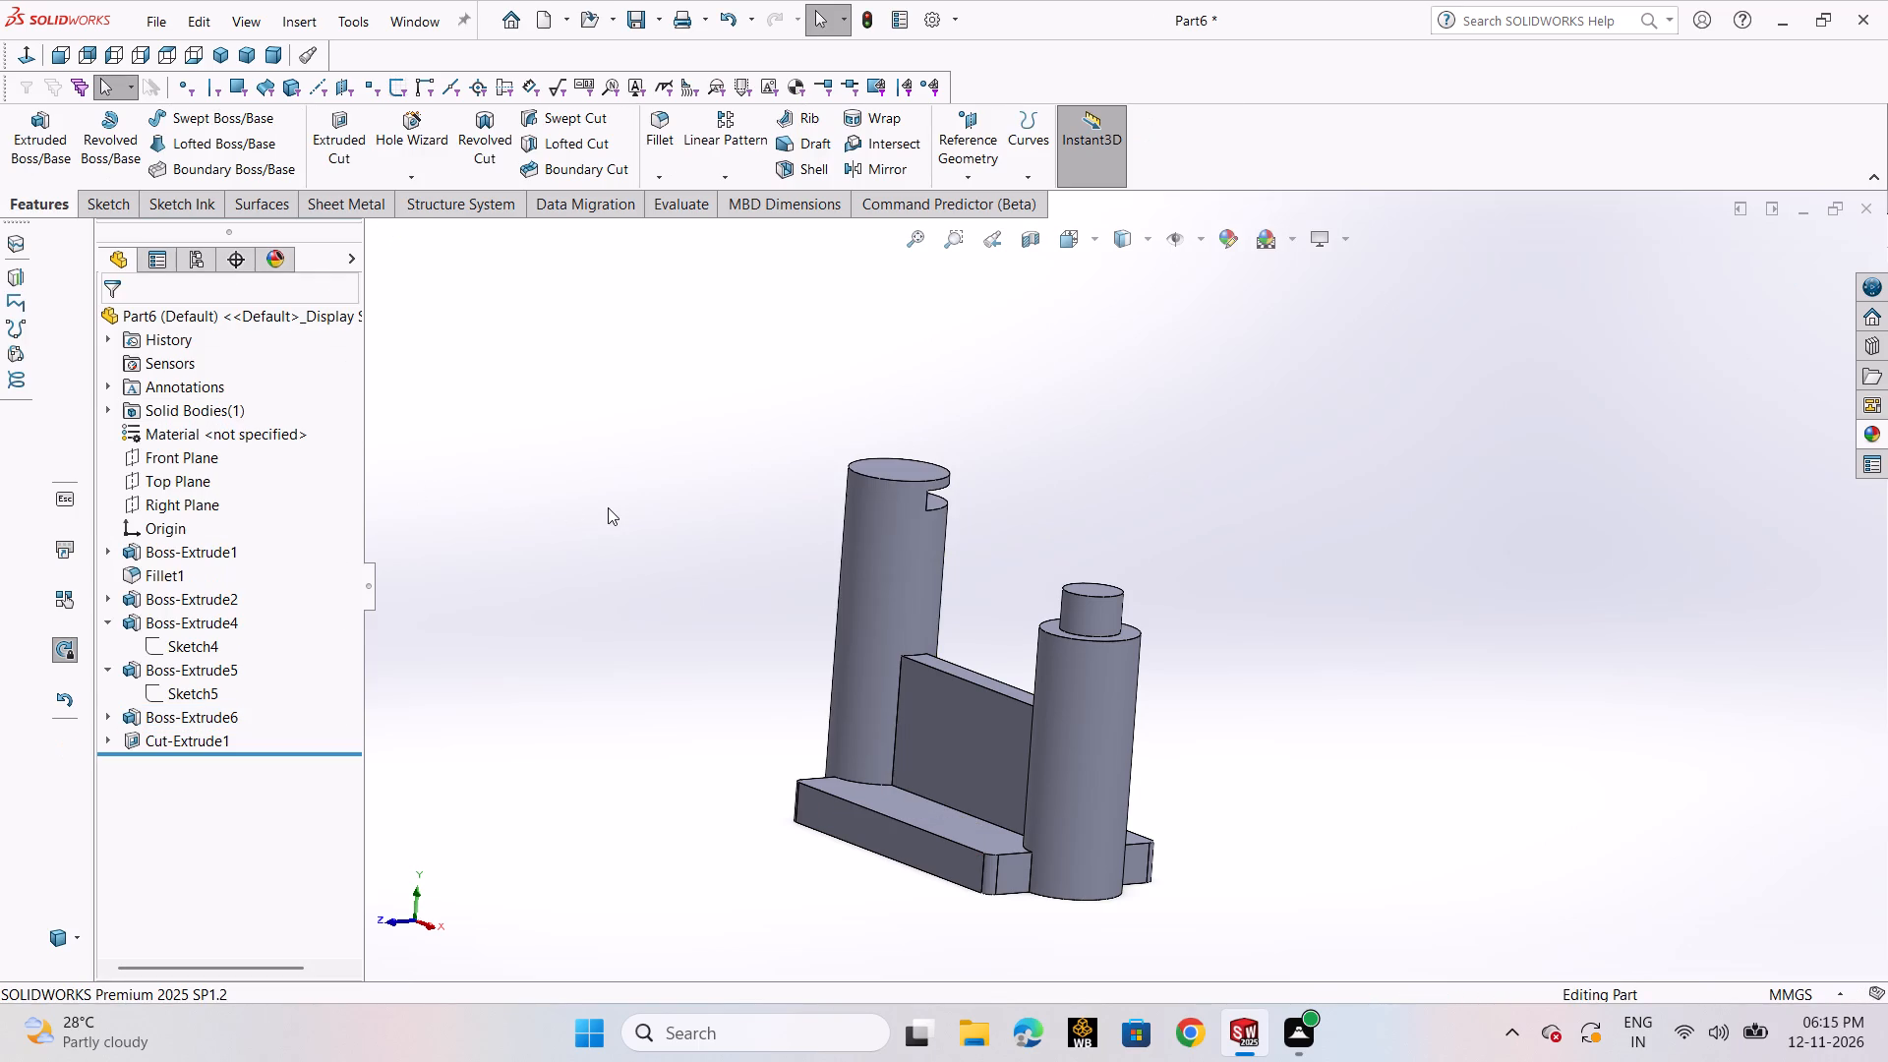
Fillet the upright plate's top face and its short edge at the taller cylinder with a 5 mm radius.
click(1436, 660)
key(ctrl+7)
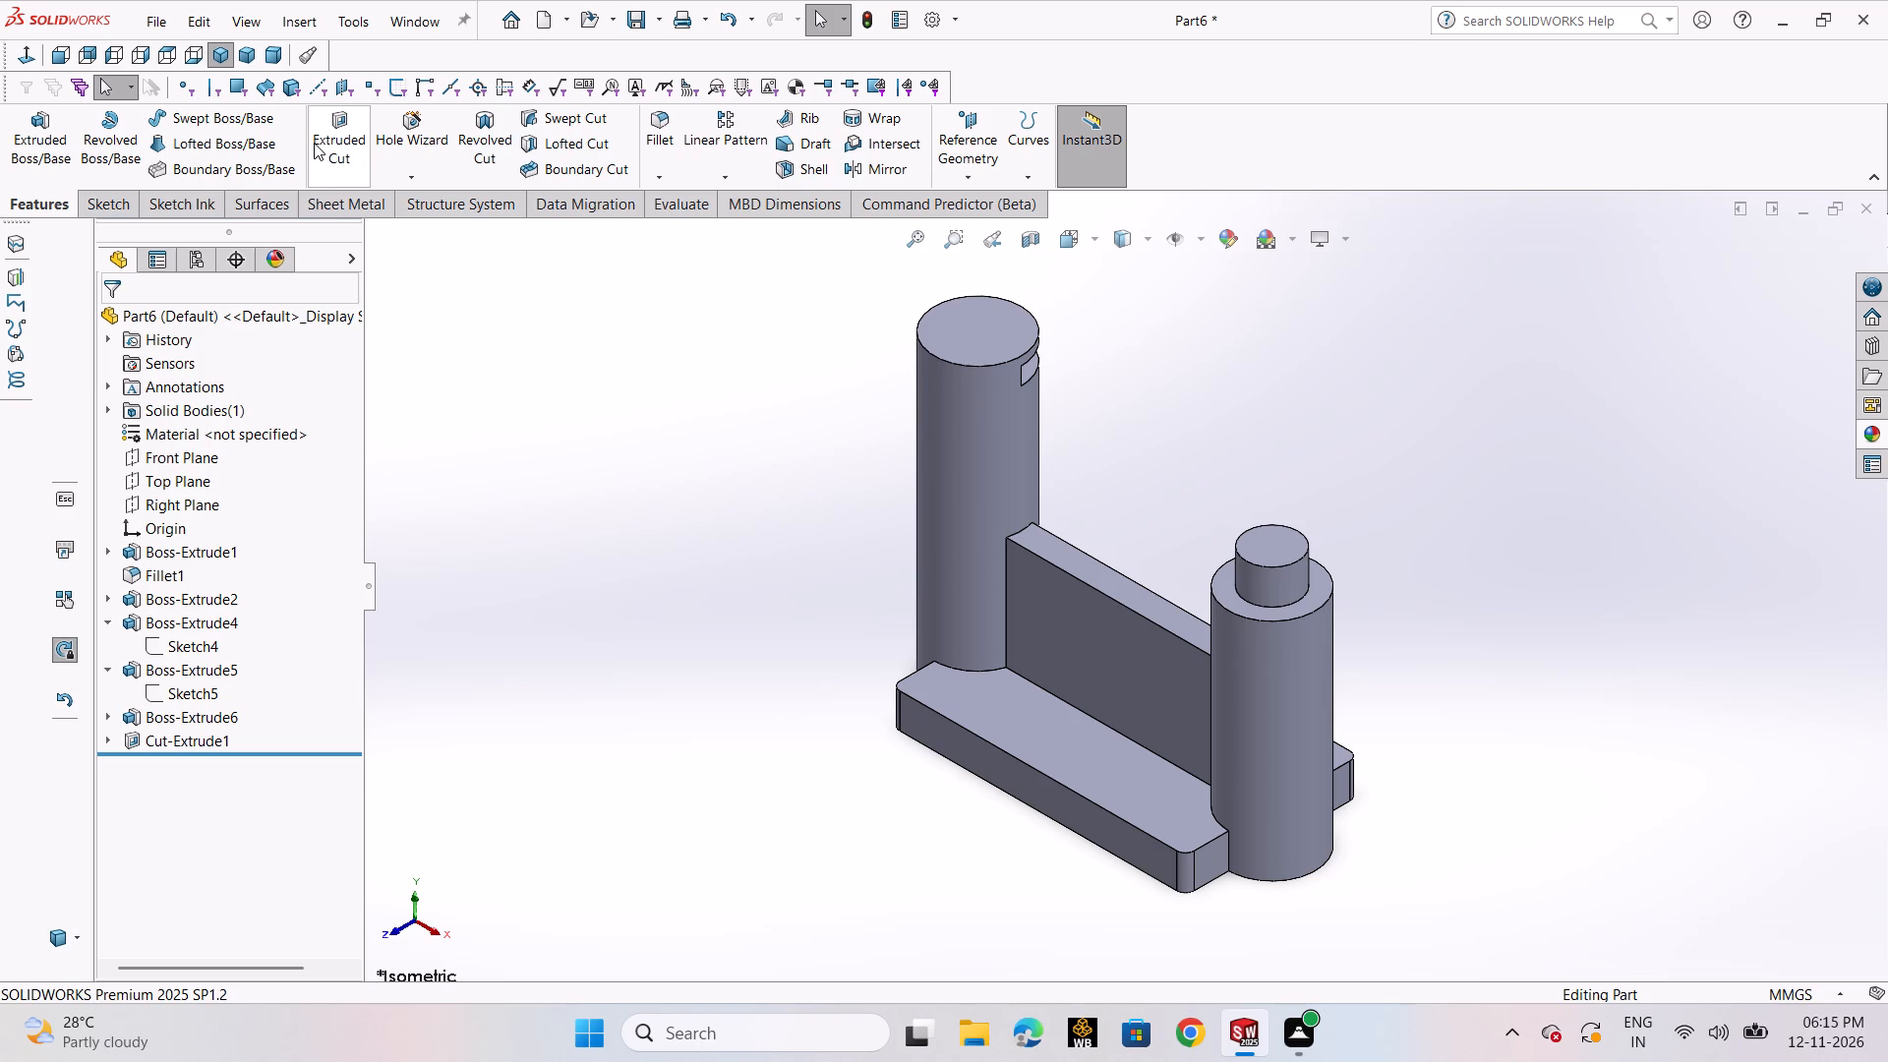
click(664, 147)
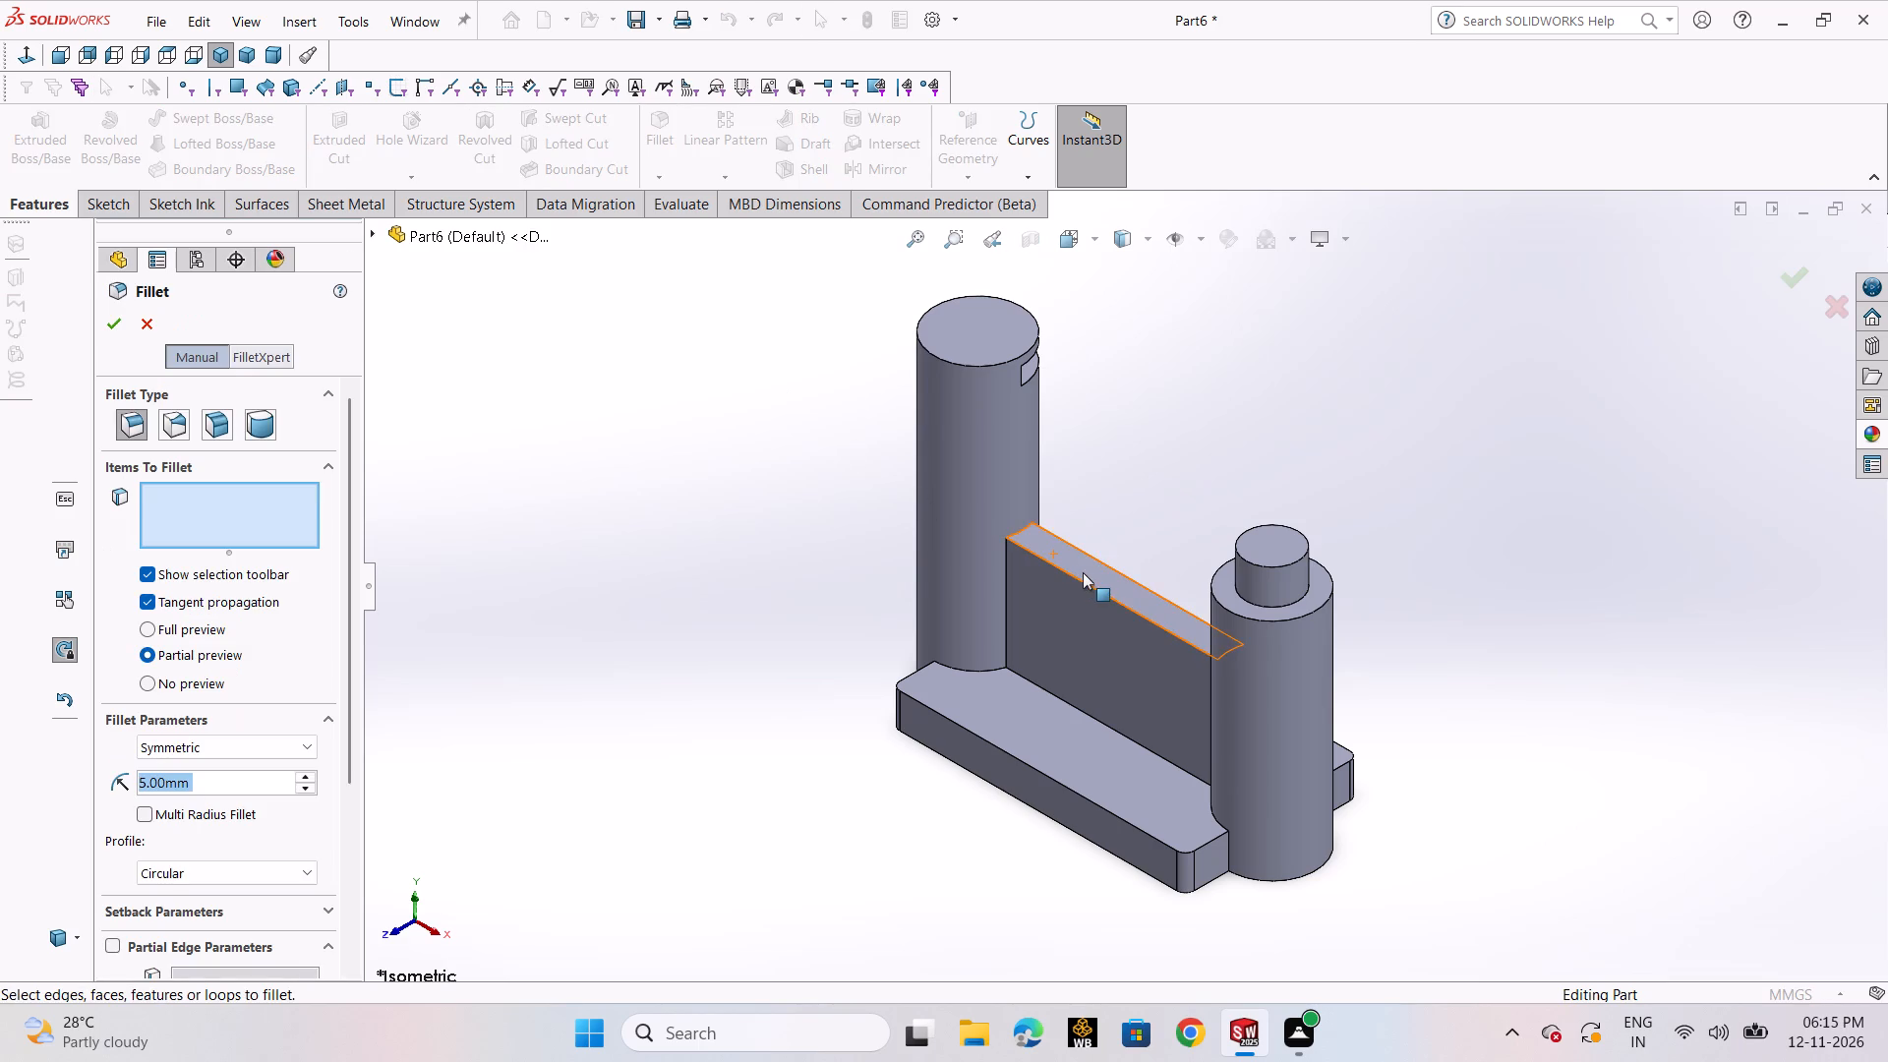
click(1083, 572)
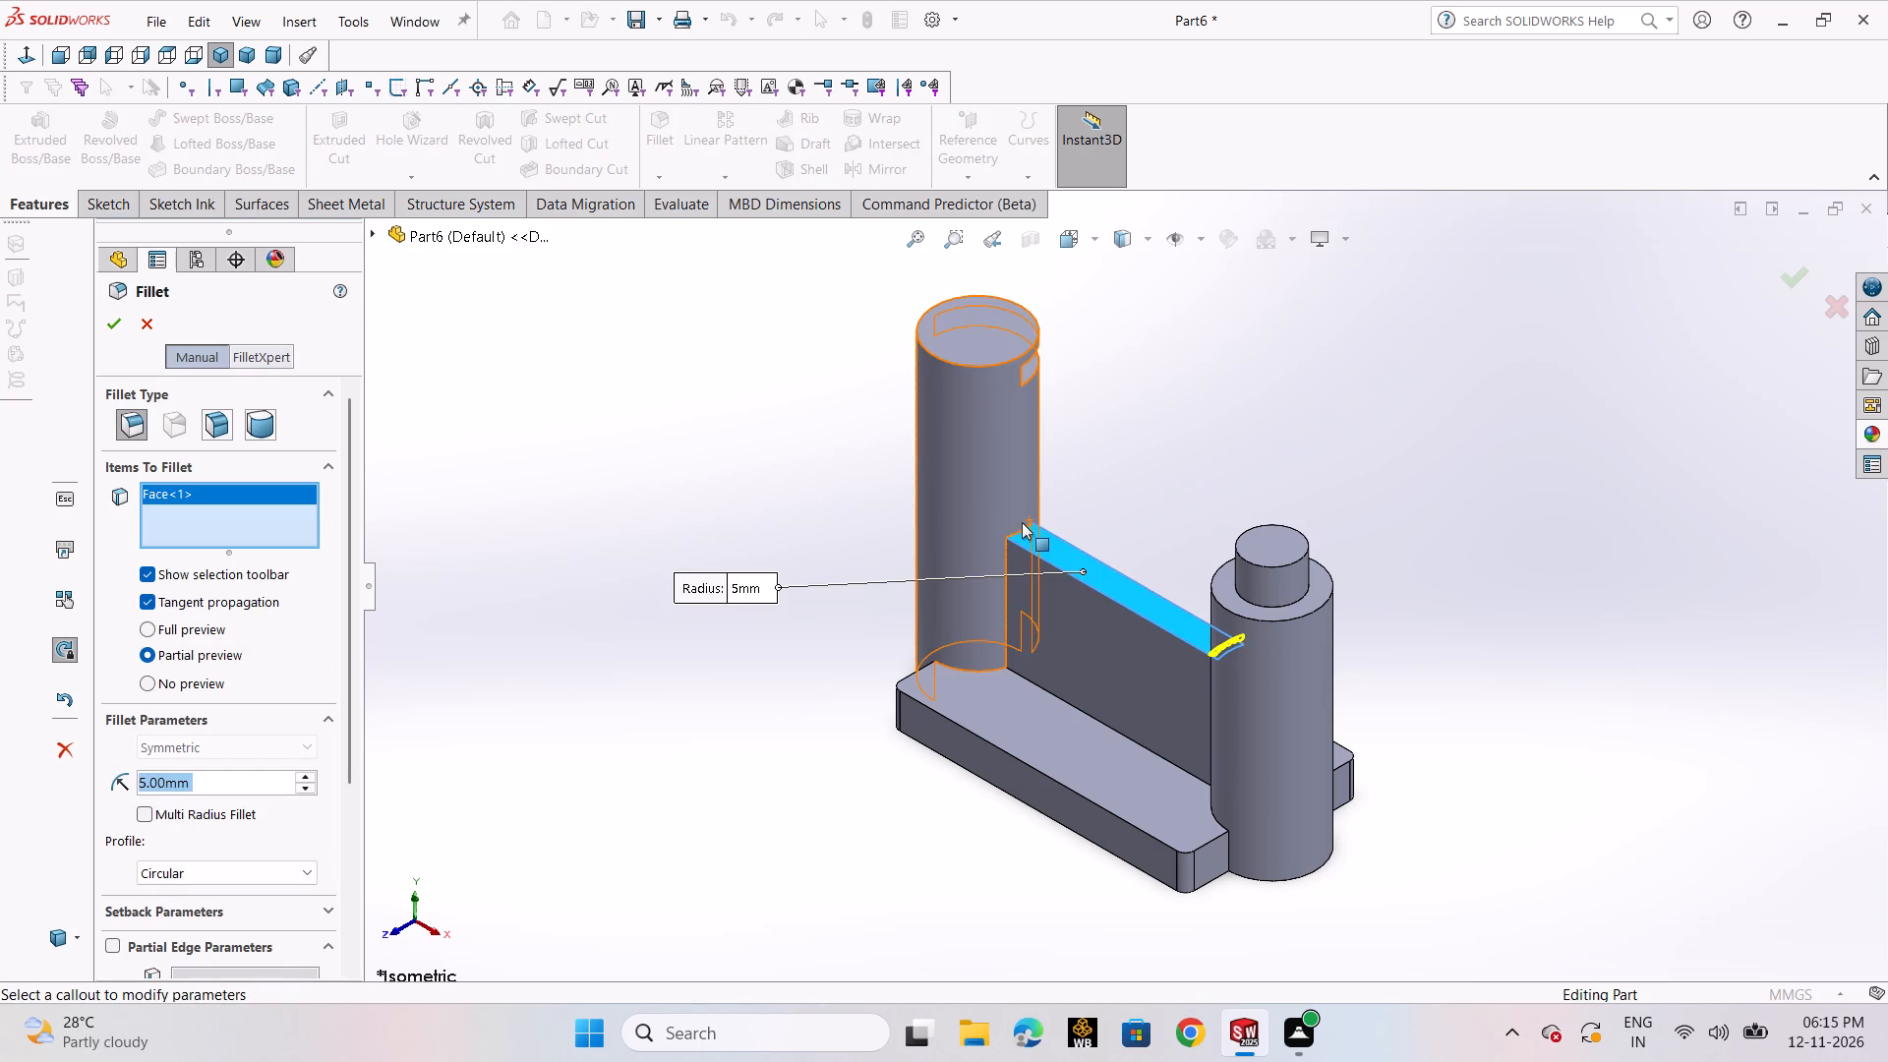
click(1021, 530)
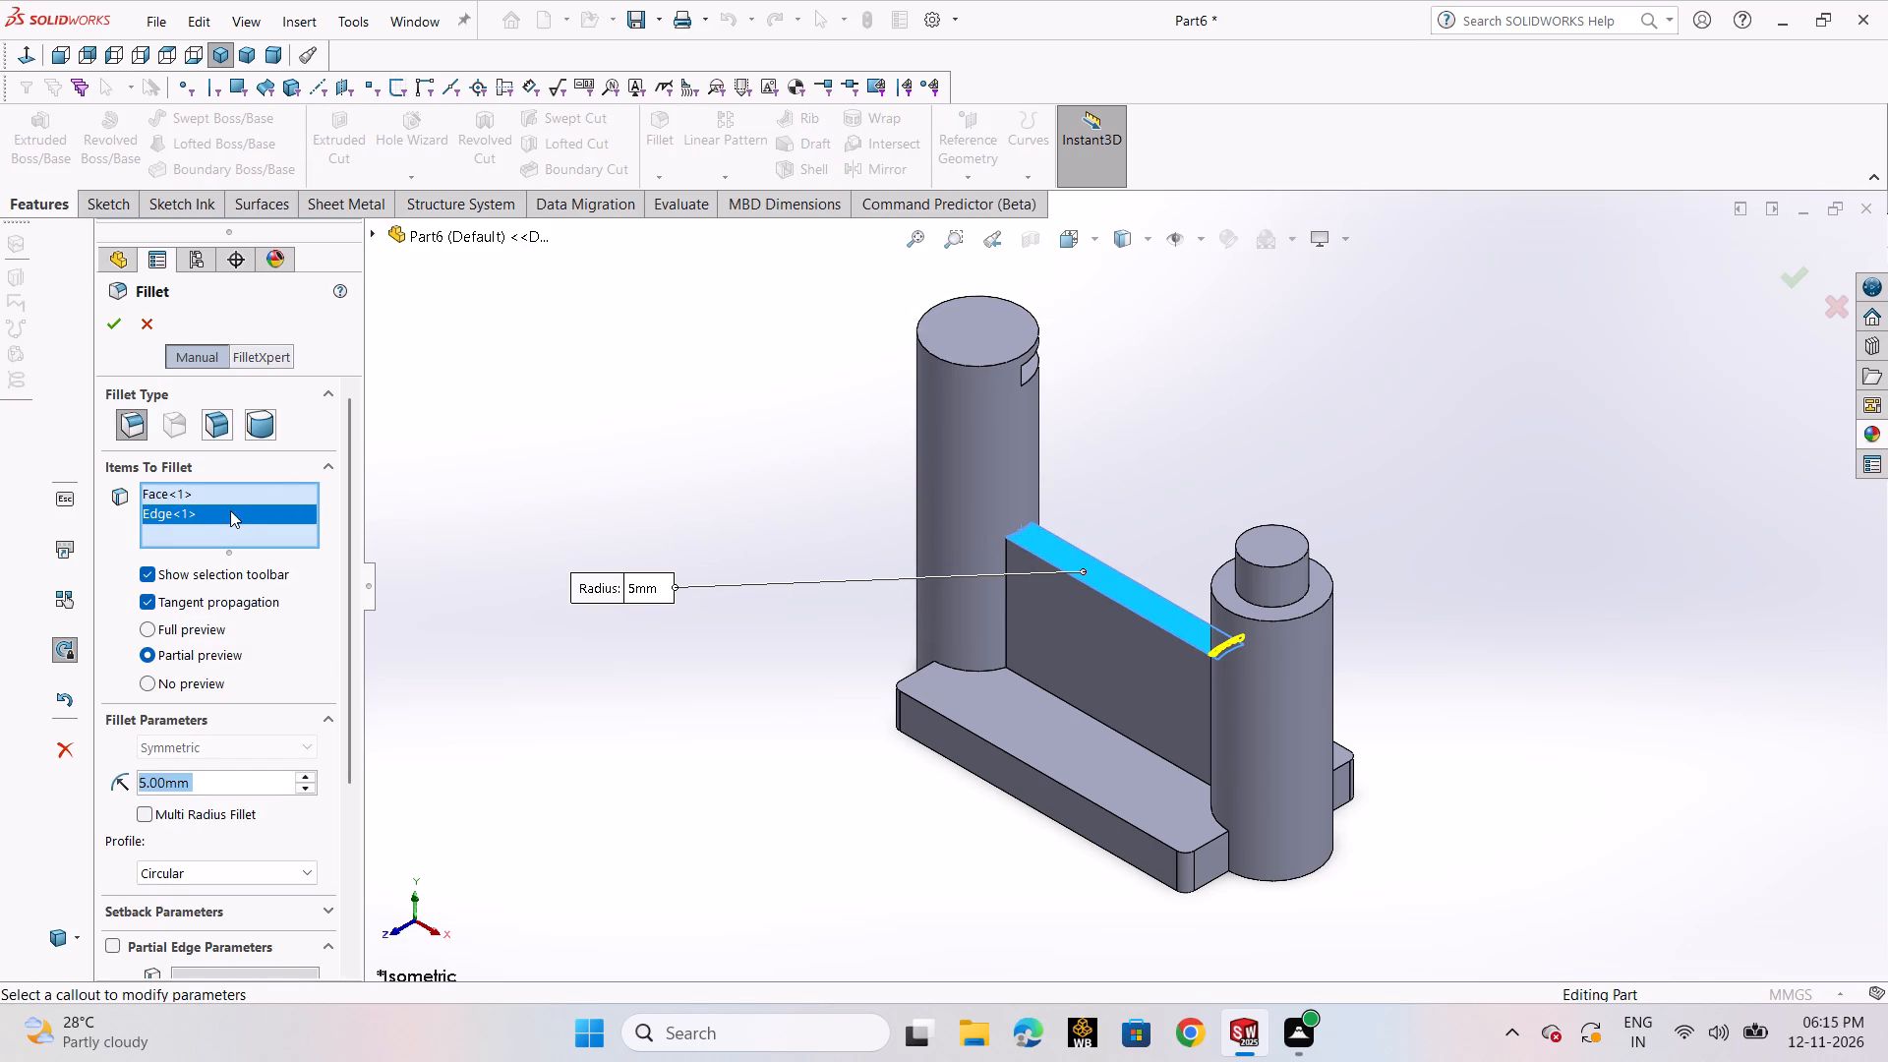
click(125, 319)
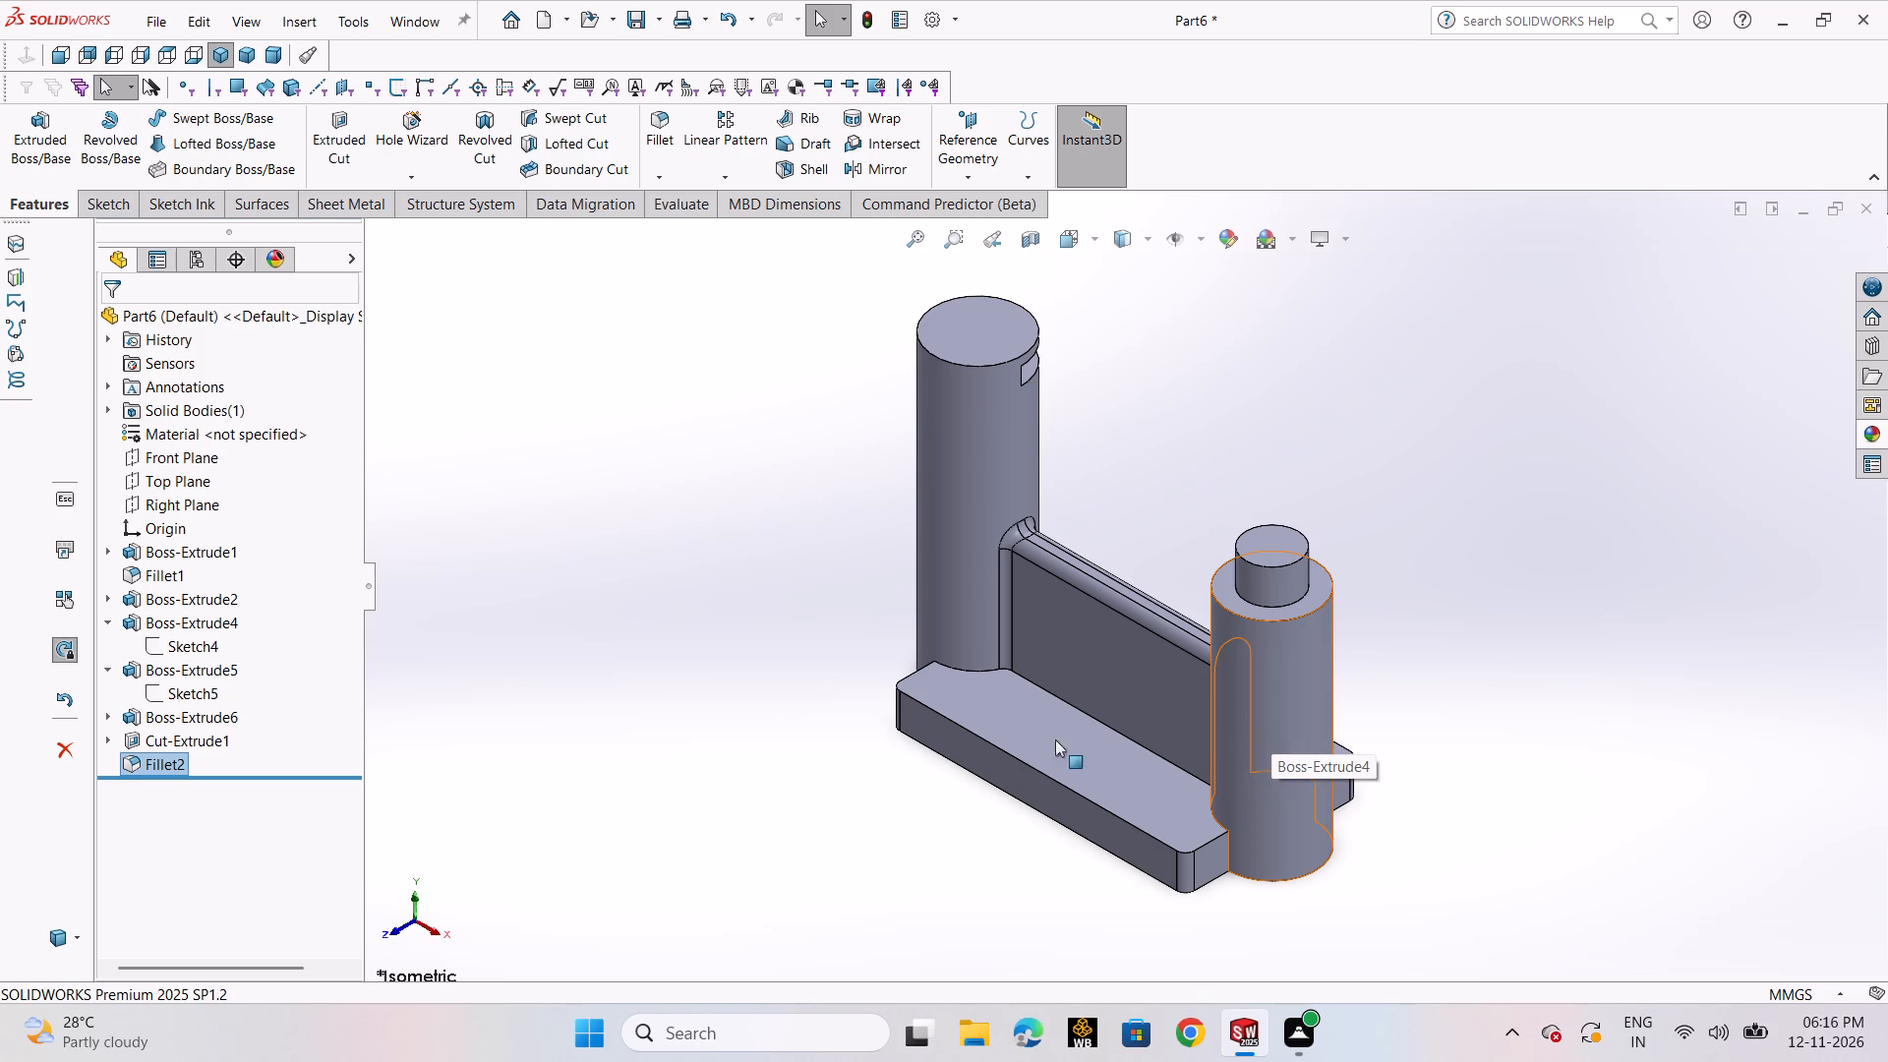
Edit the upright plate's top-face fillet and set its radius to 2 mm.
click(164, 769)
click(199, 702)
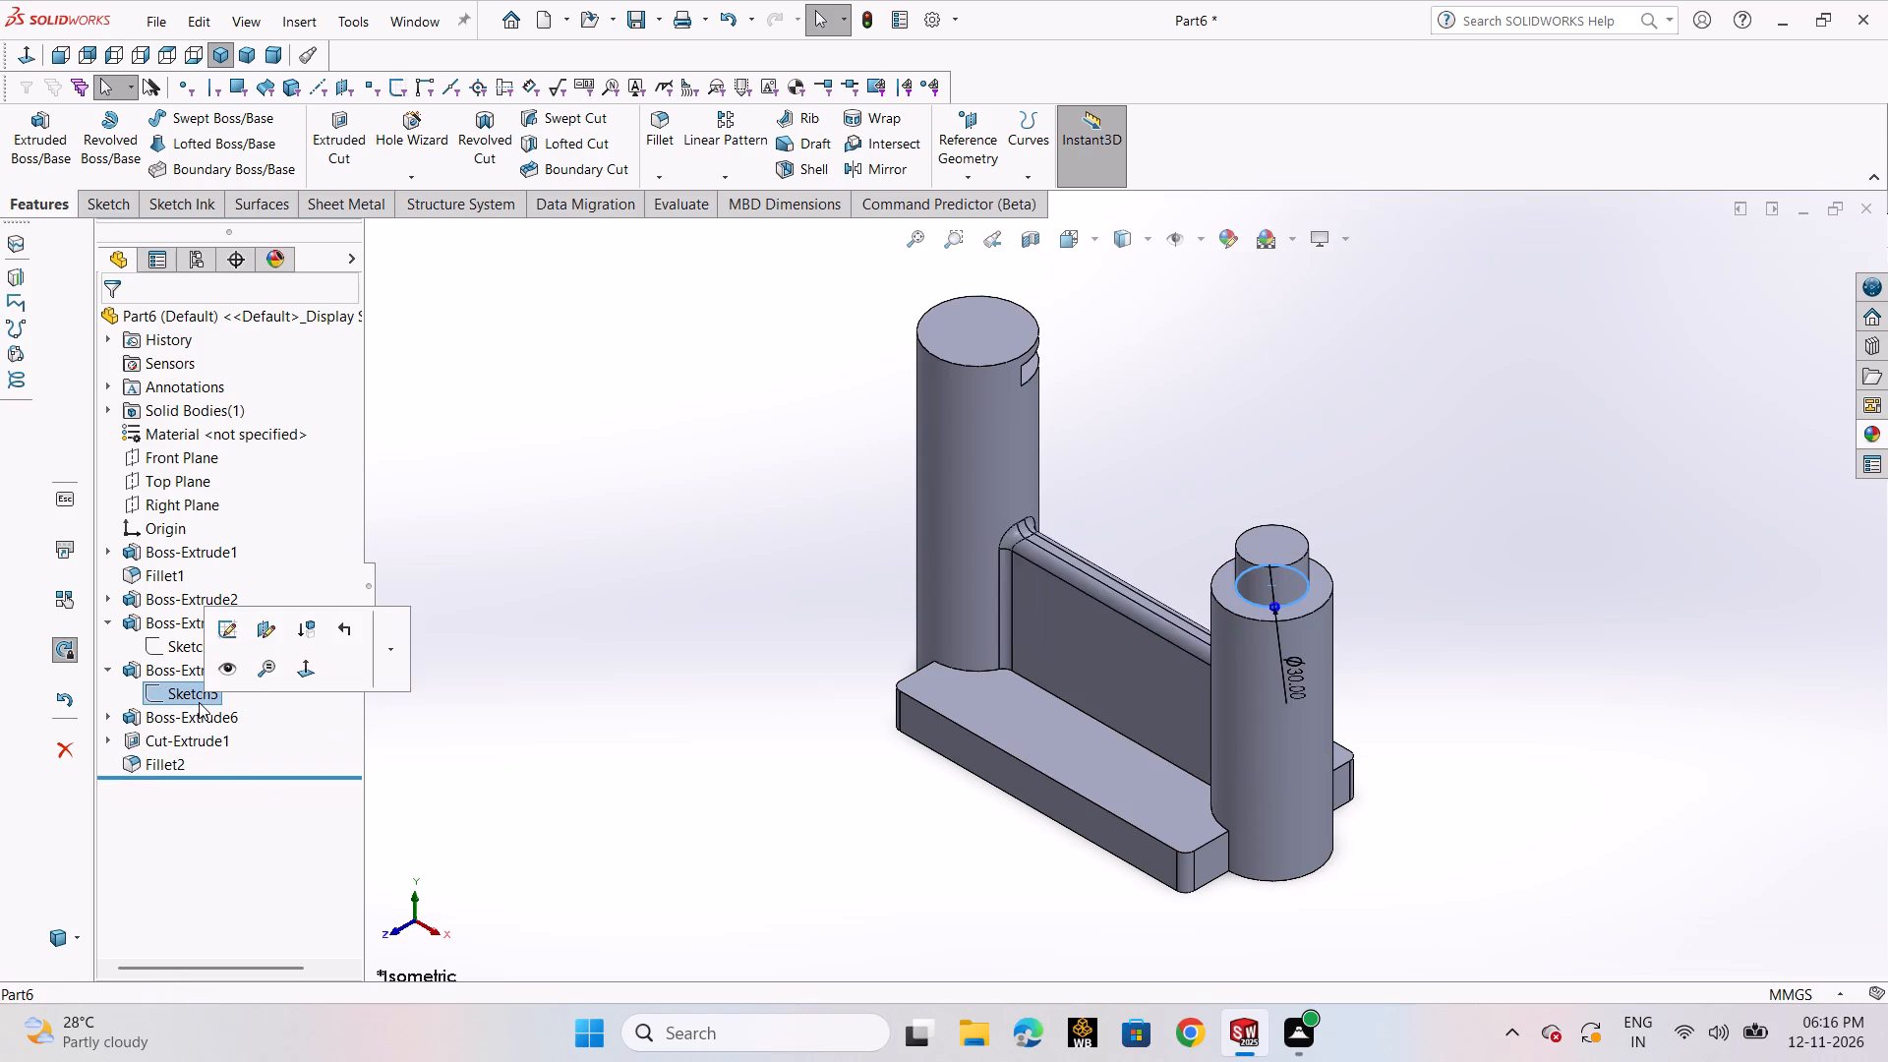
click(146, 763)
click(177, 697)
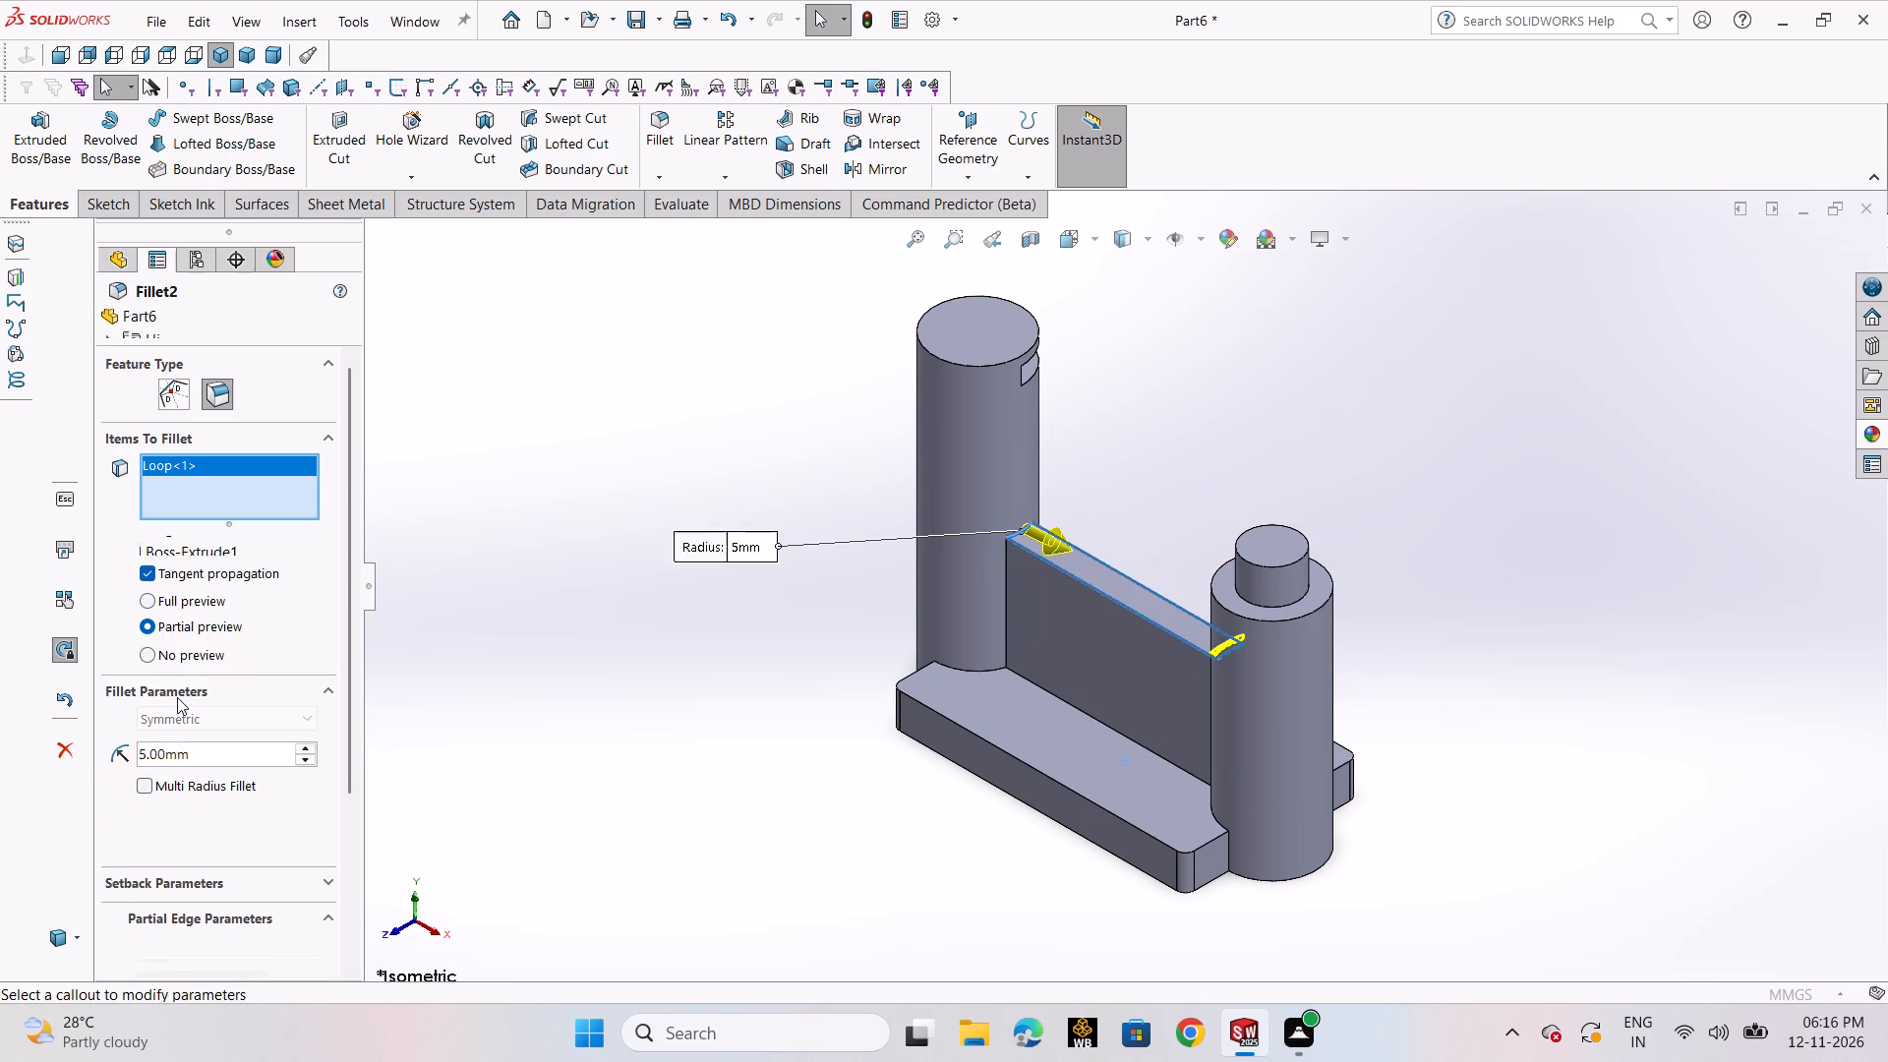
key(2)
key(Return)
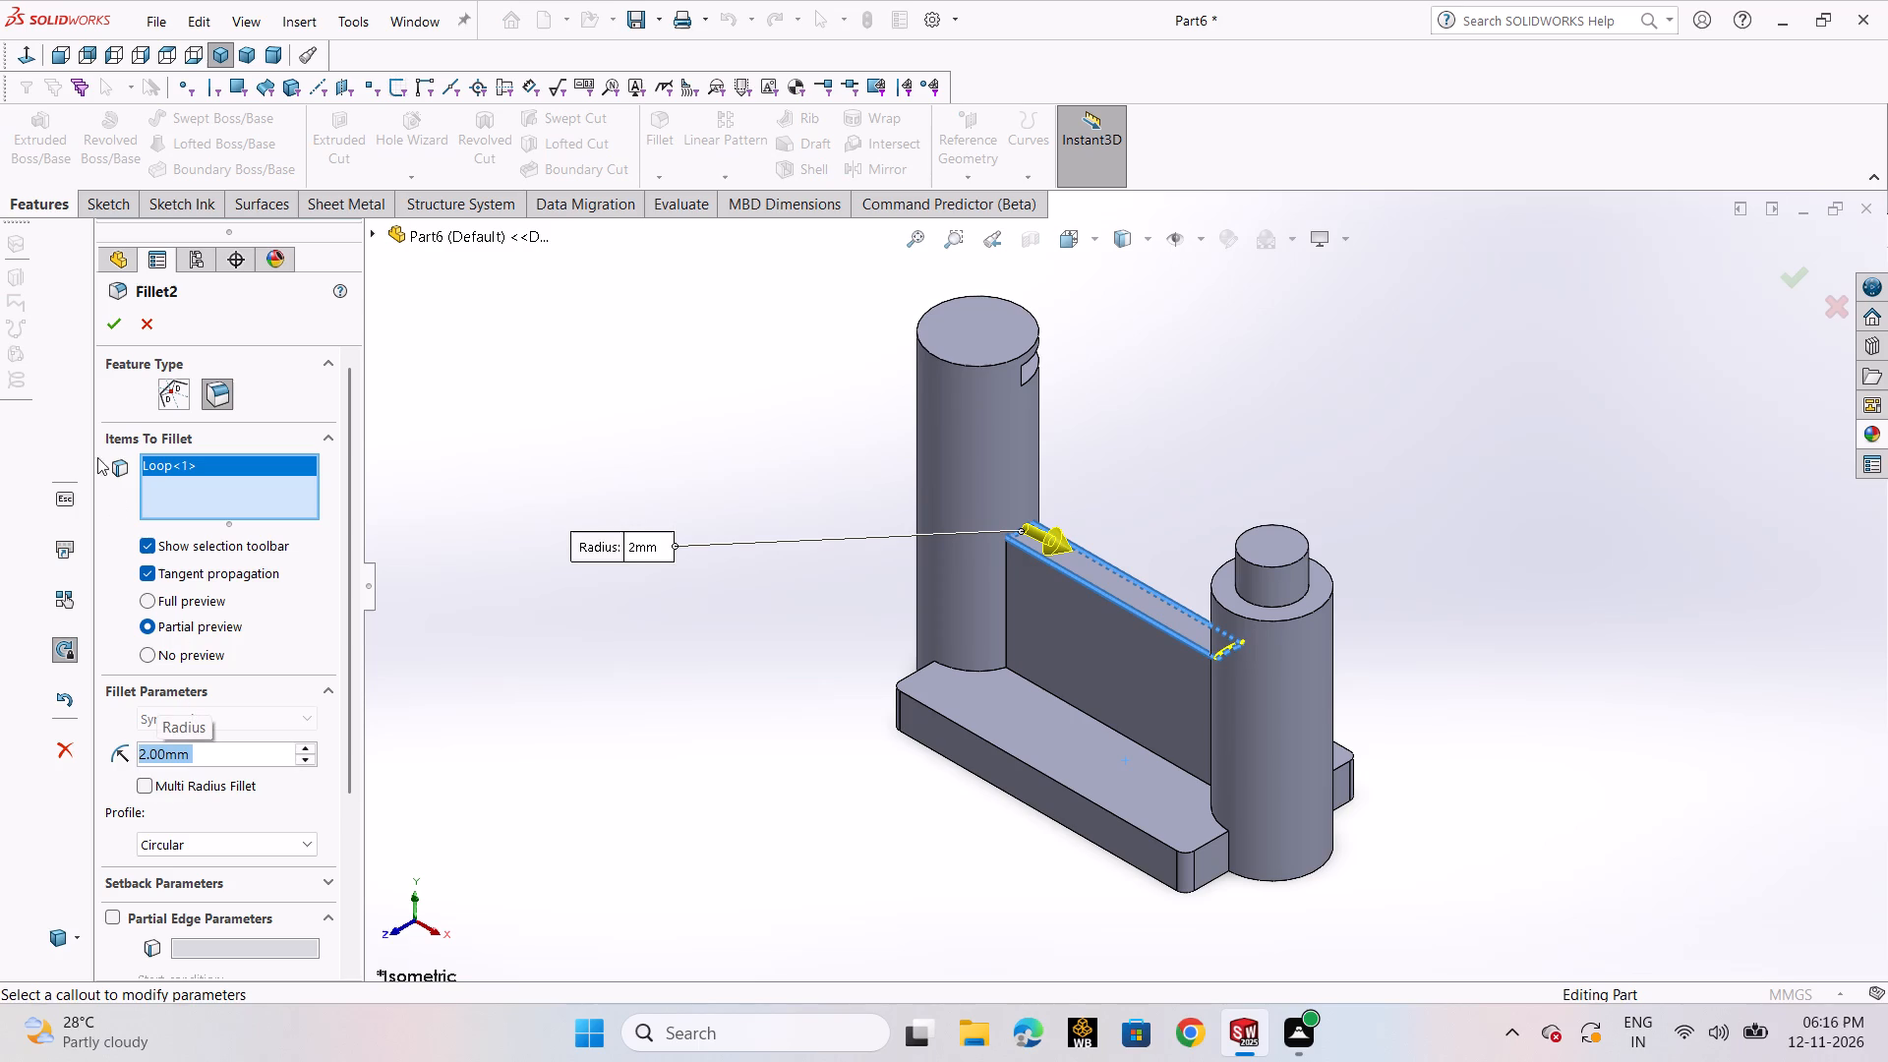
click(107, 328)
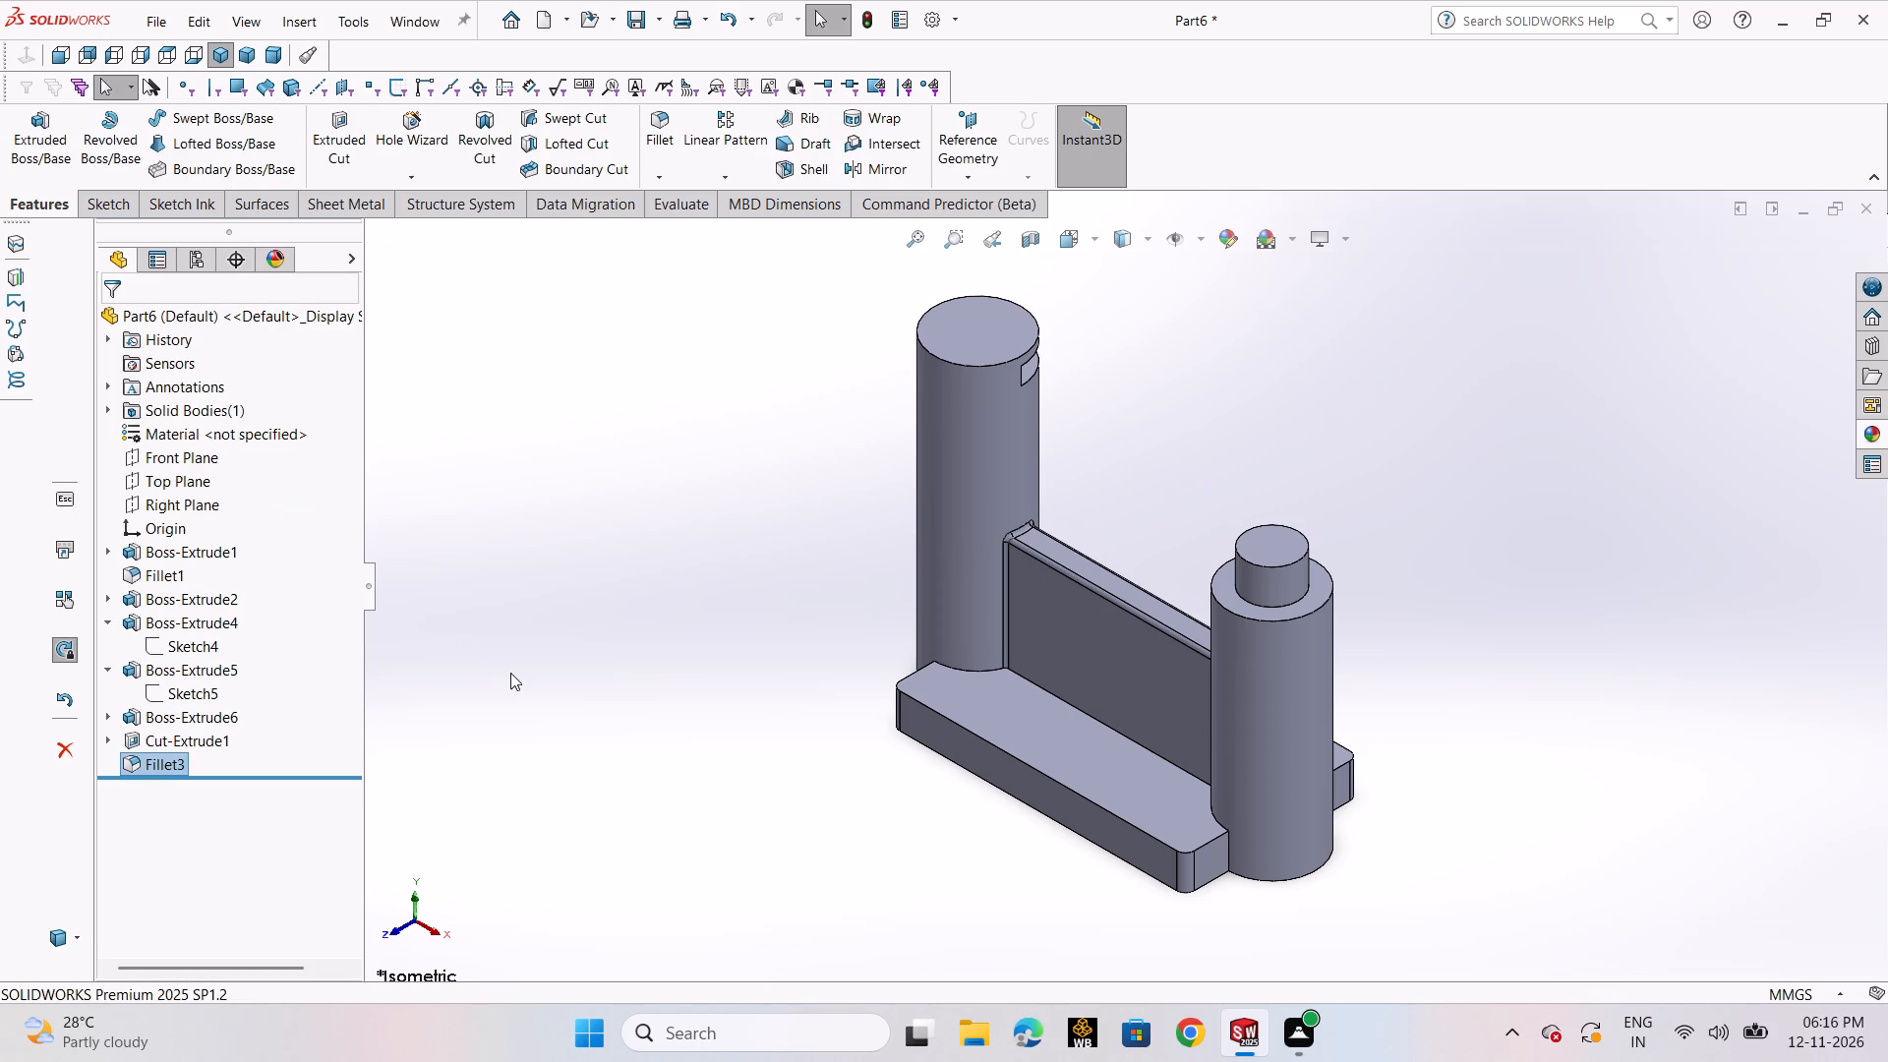
Delete the fillet around the upright plate's top face.
click(158, 758)
right_click(158, 758)
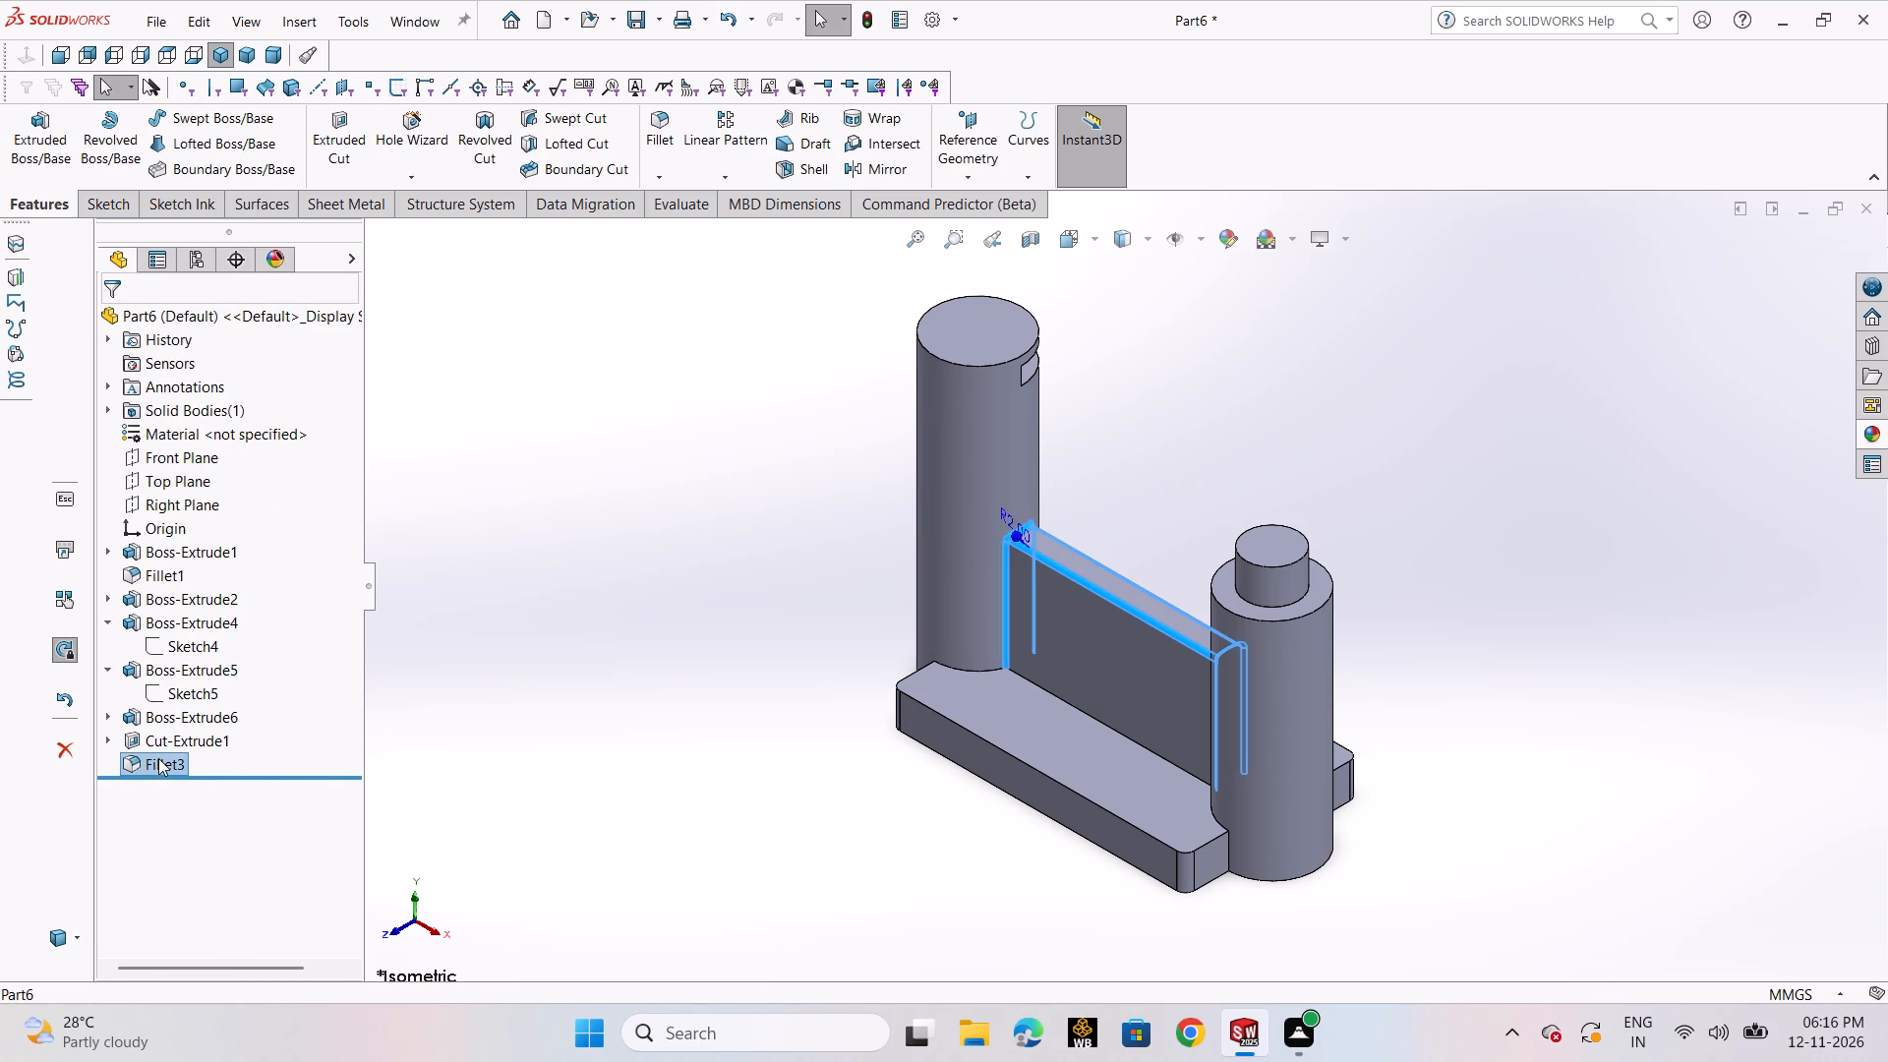
click(238, 747)
click(1046, 378)
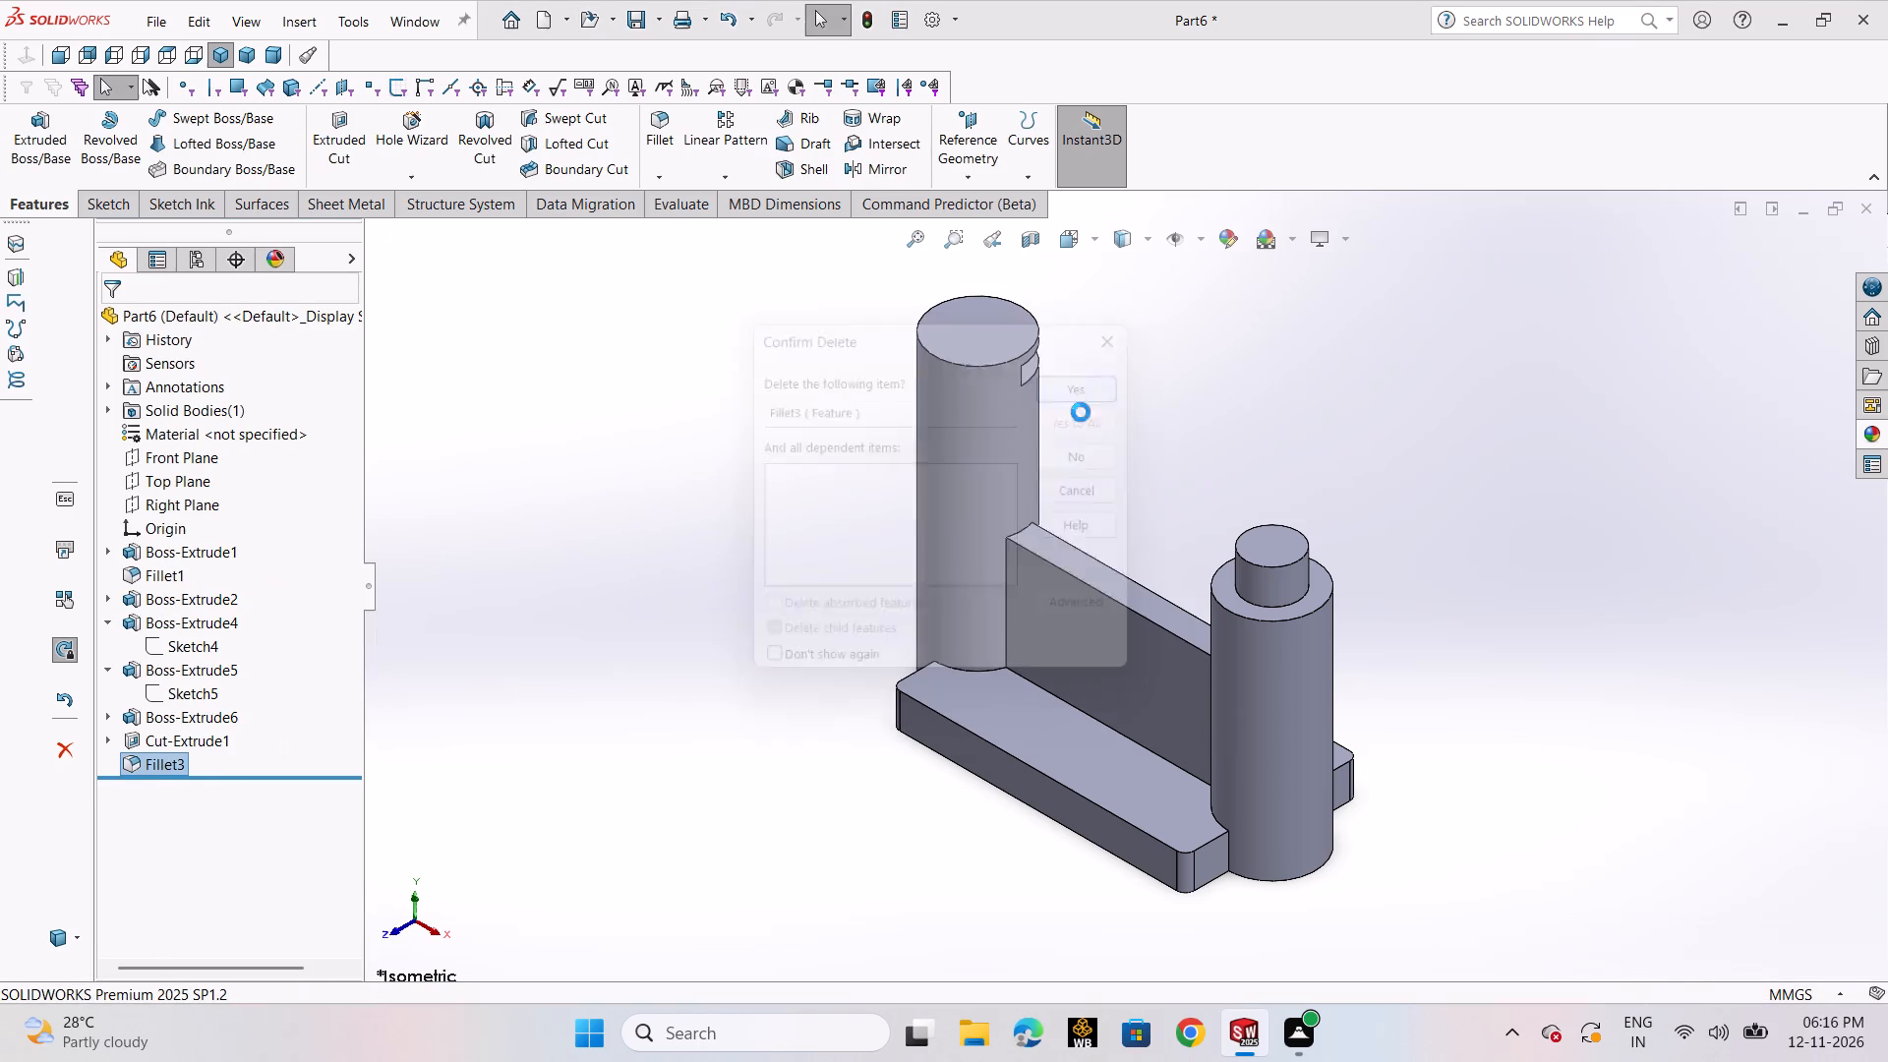
Fillet the two short edges where the upright plate's top meets the taller and shorter cylinders with a 2 mm radius.
click(660, 139)
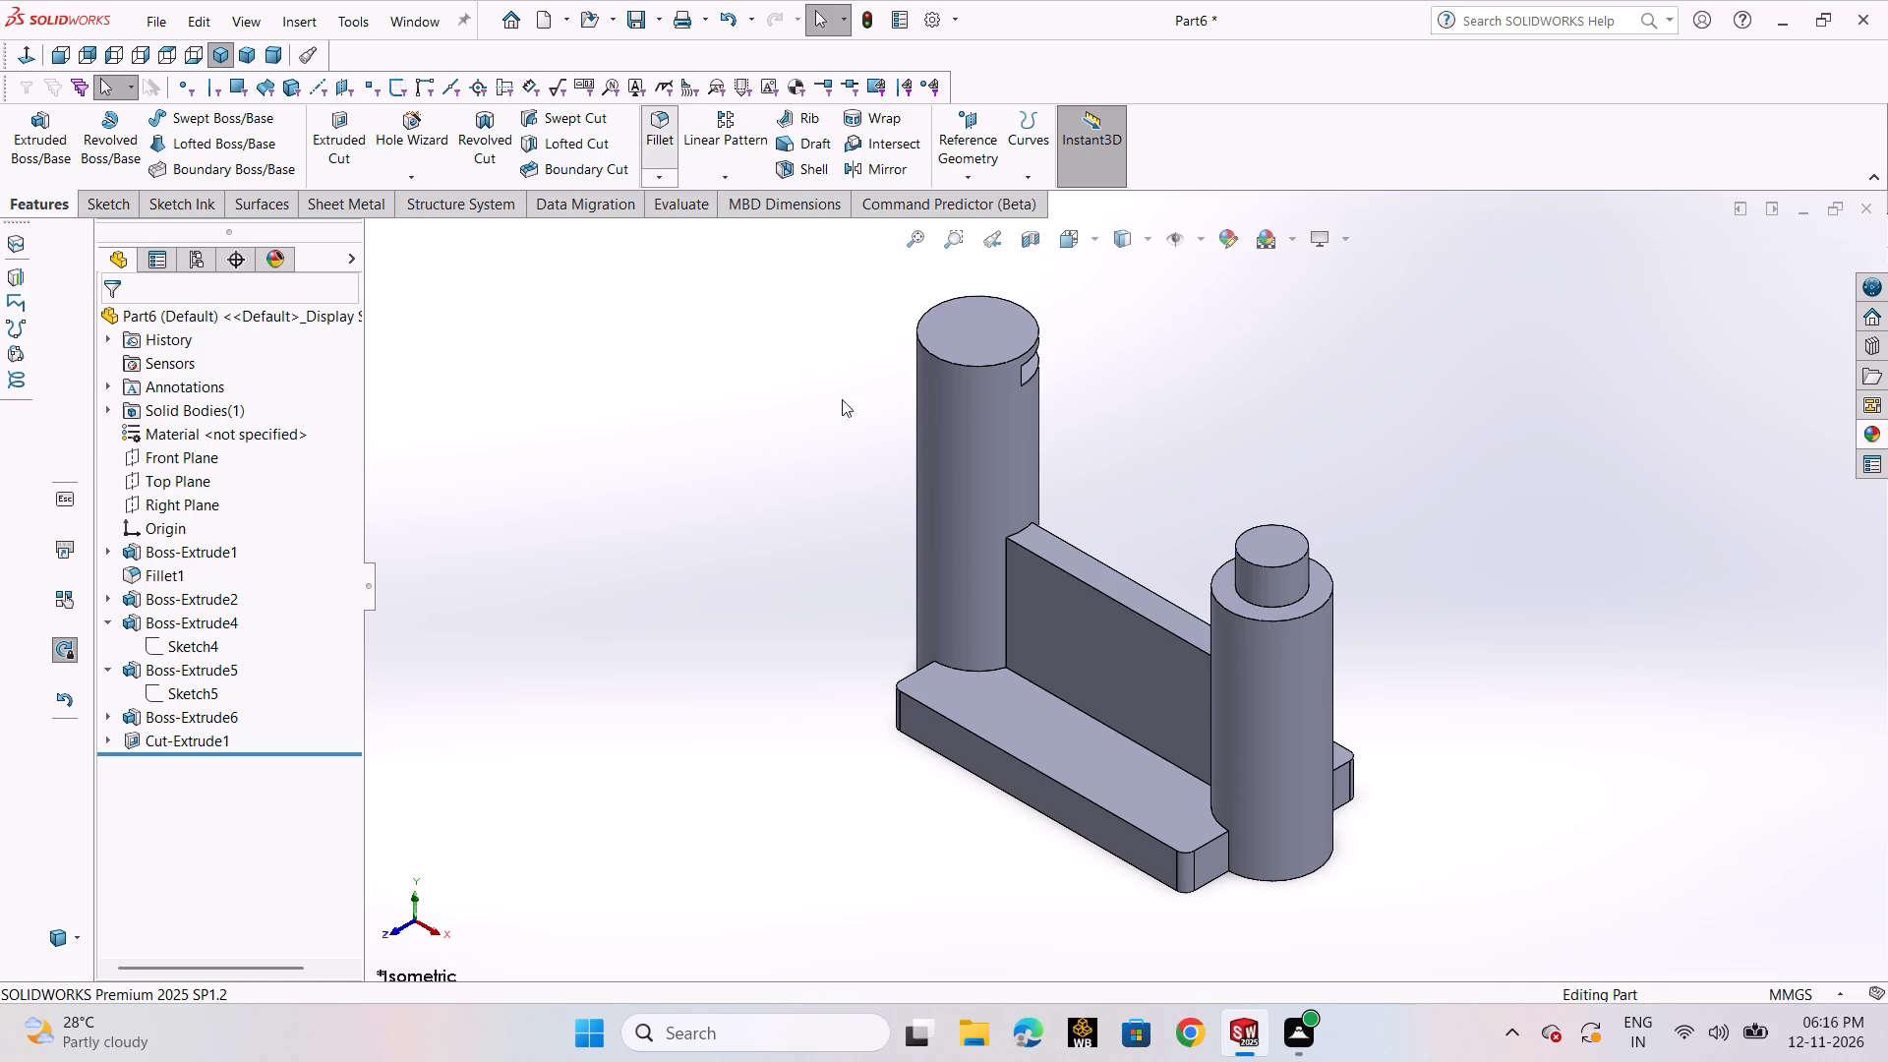
click(1019, 530)
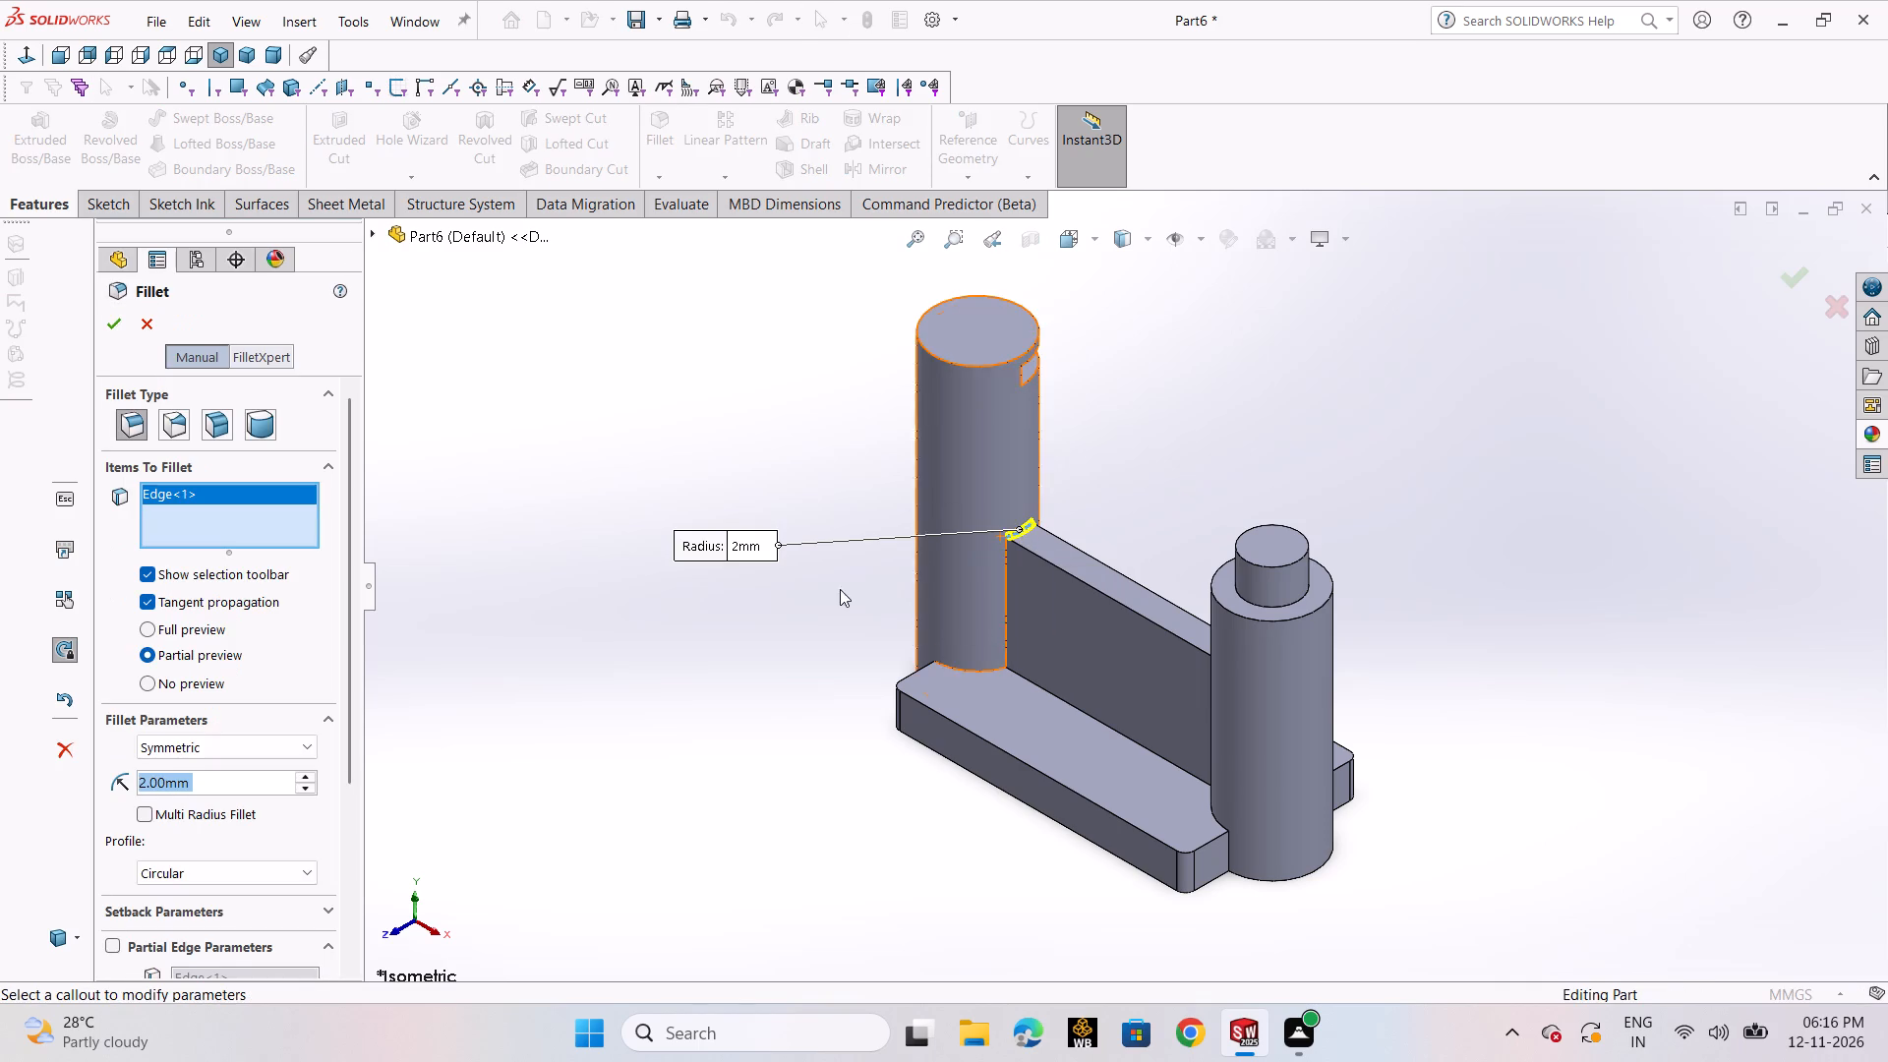
middle_drag(1296, 531, 1430, 700)
scroll(1305, 711, down, 2)
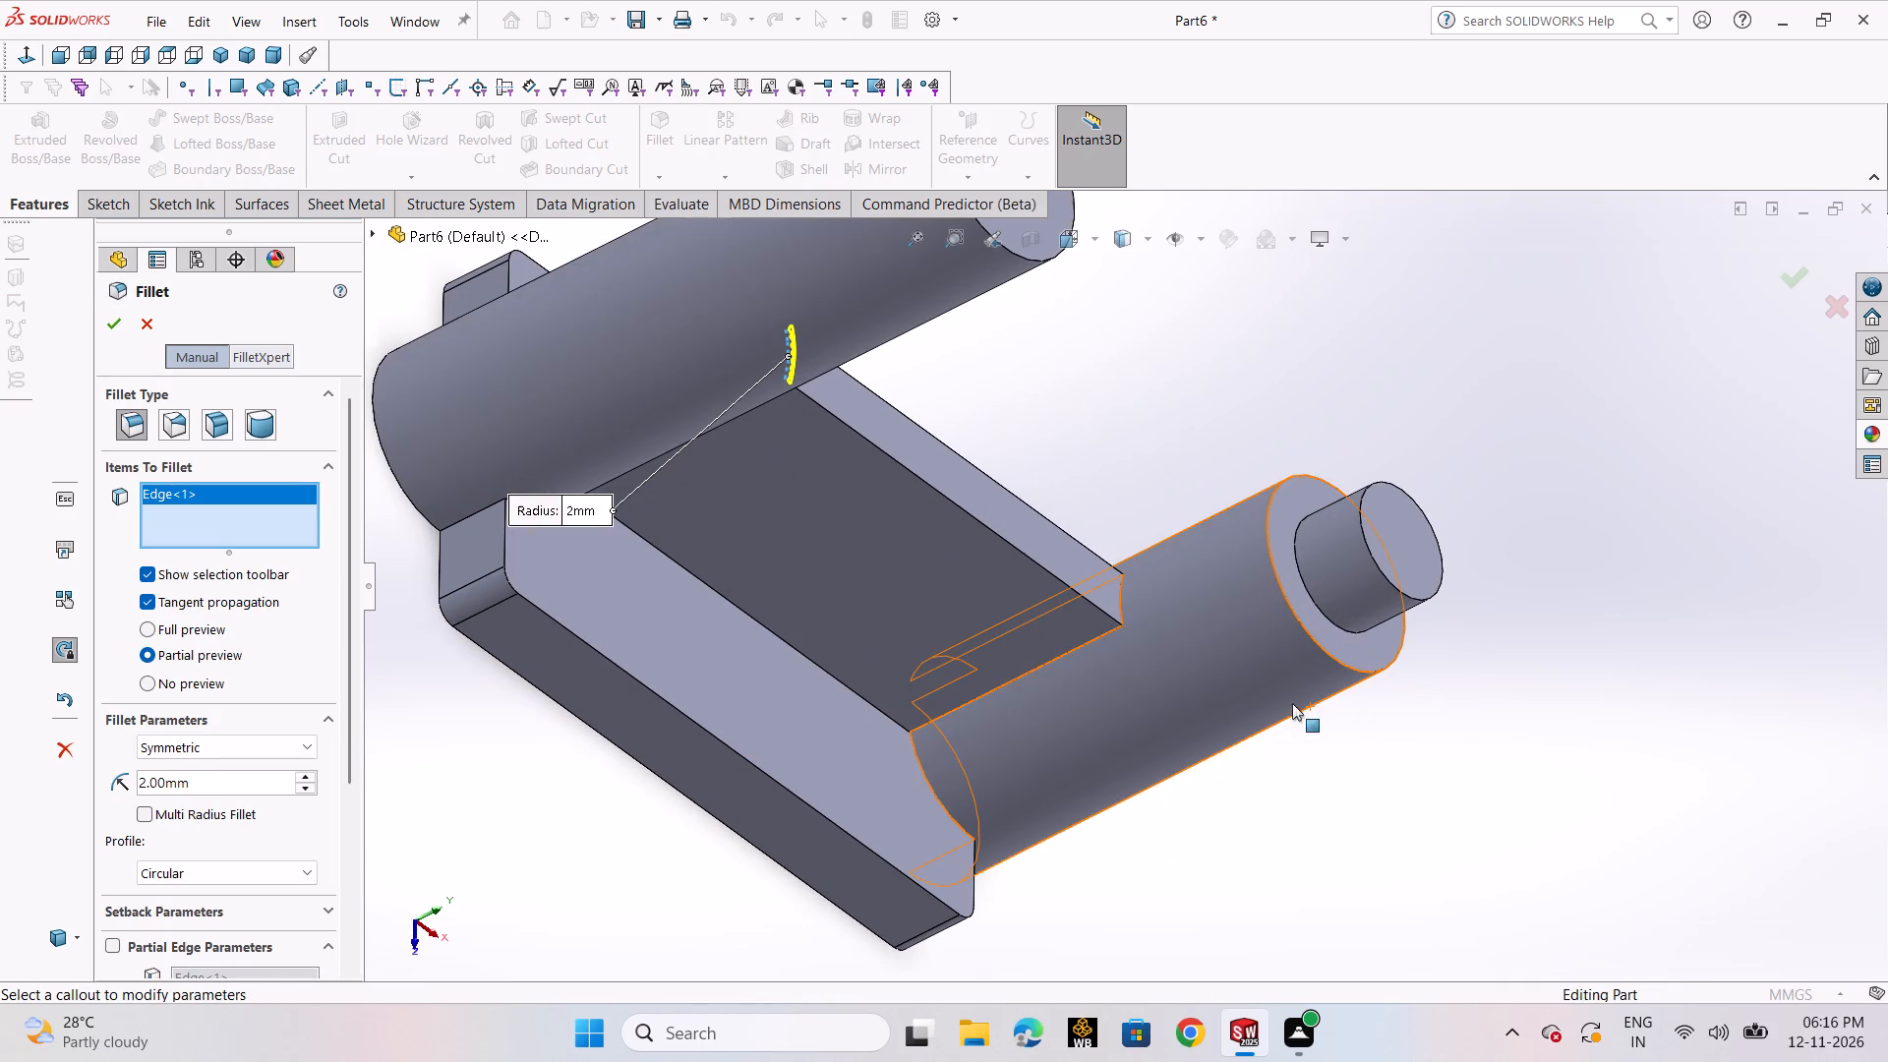
scroll(1292, 703, down, 1)
click(1121, 596)
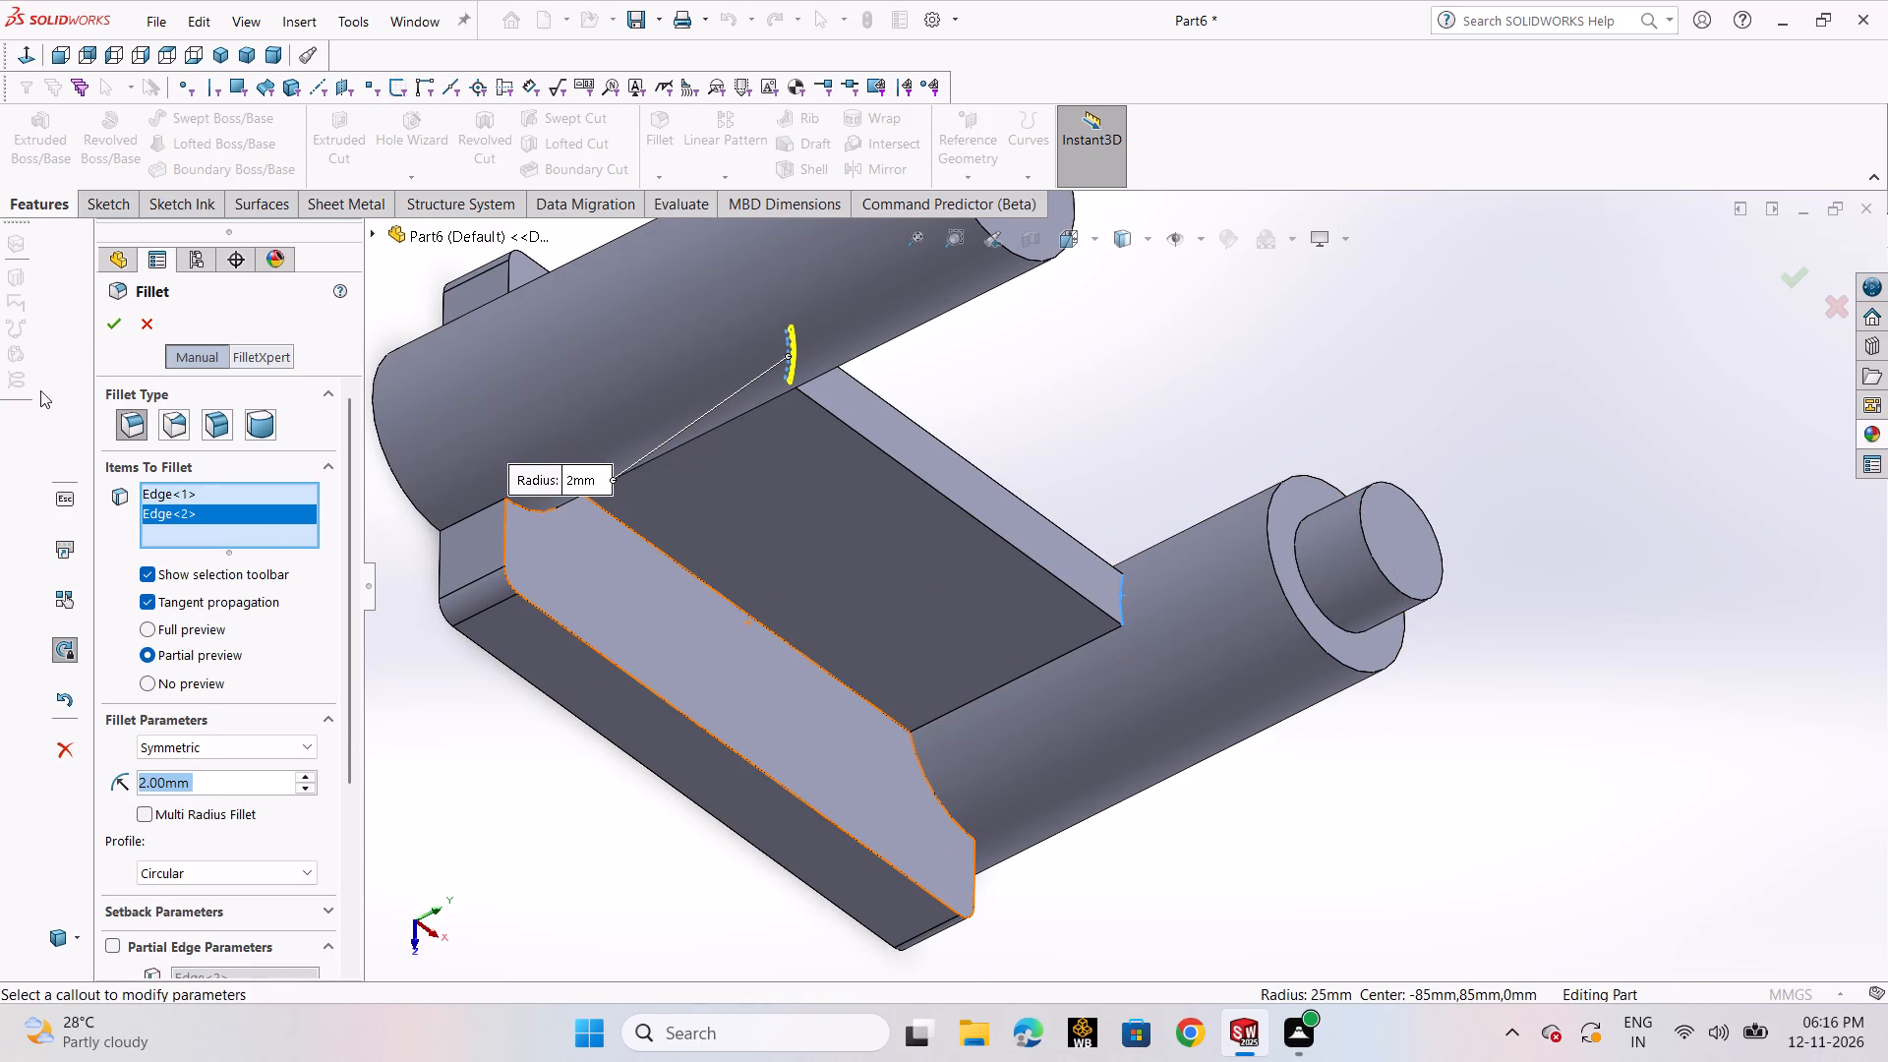
click(115, 331)
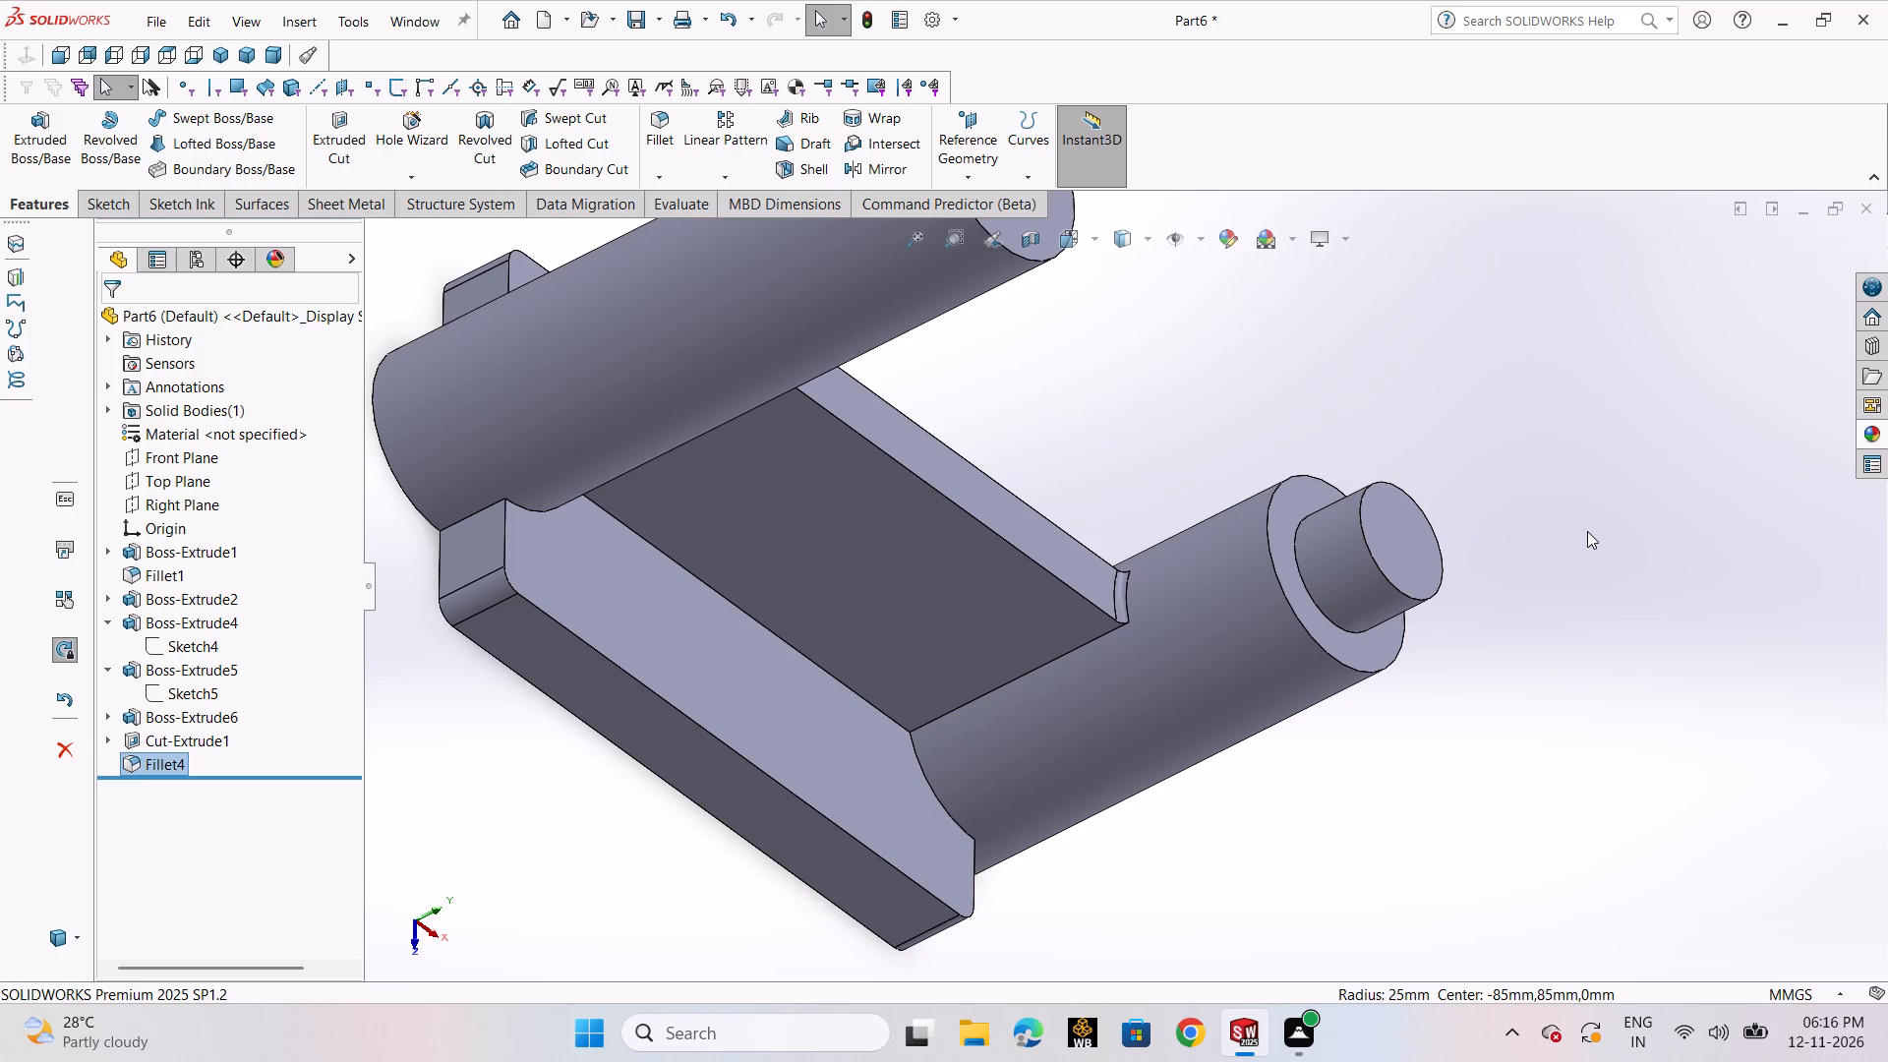
Set the radius of the fillet on the plate's two short top edges to 4 mm.
click(1587, 531)
middle_drag(1587, 544, 1475, 395)
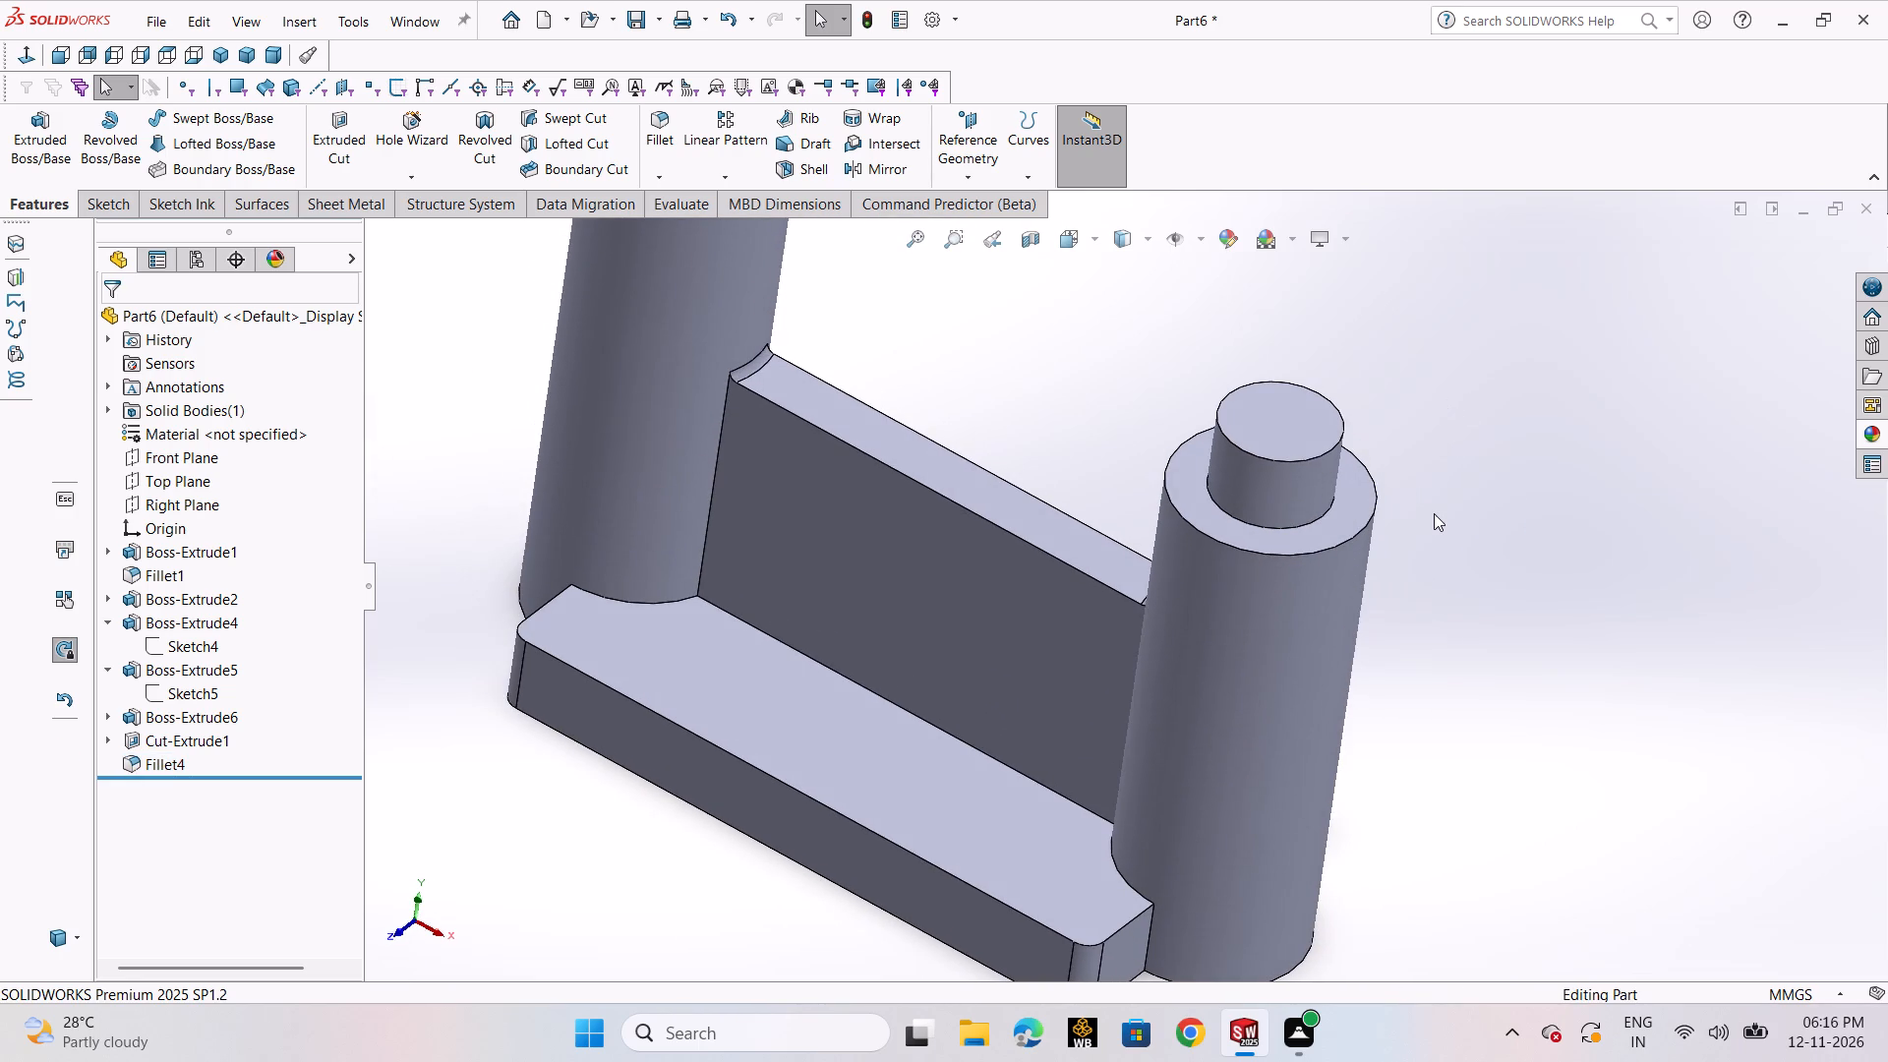
click(171, 761)
click(191, 693)
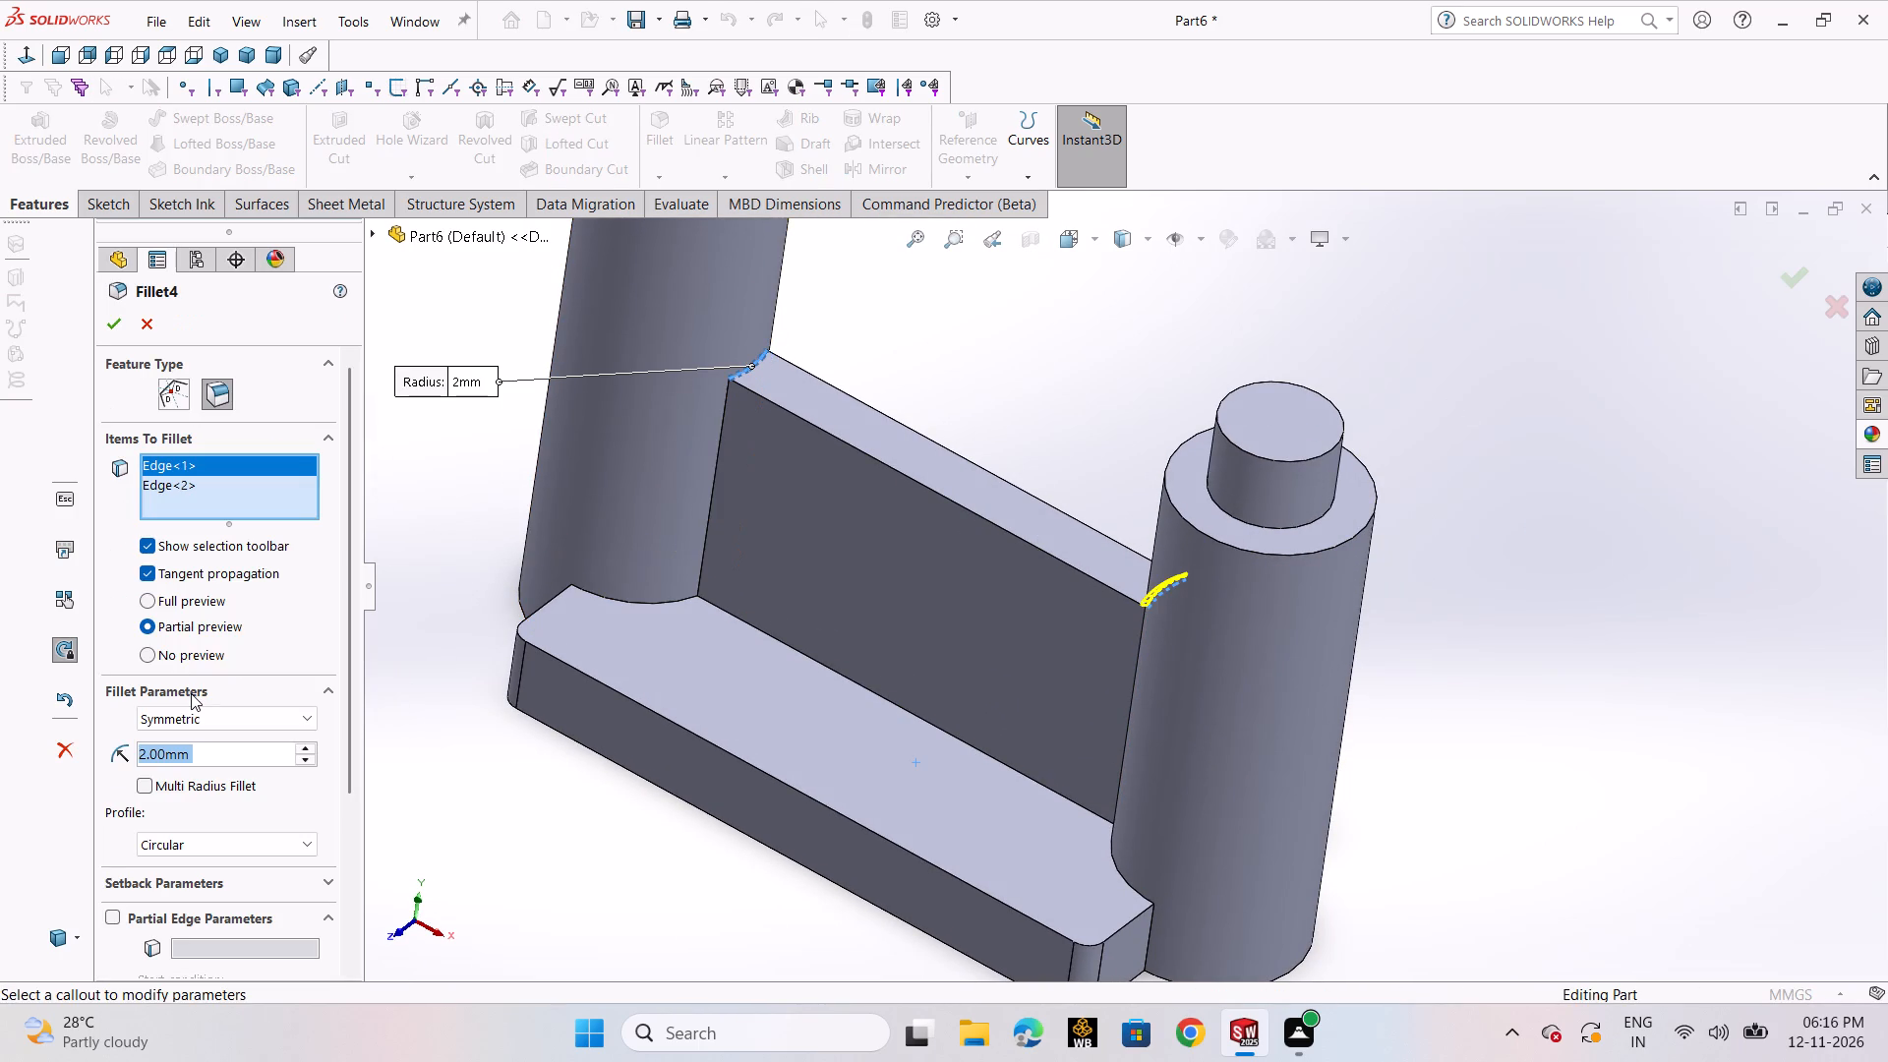
key(4)
key(Return)
click(109, 320)
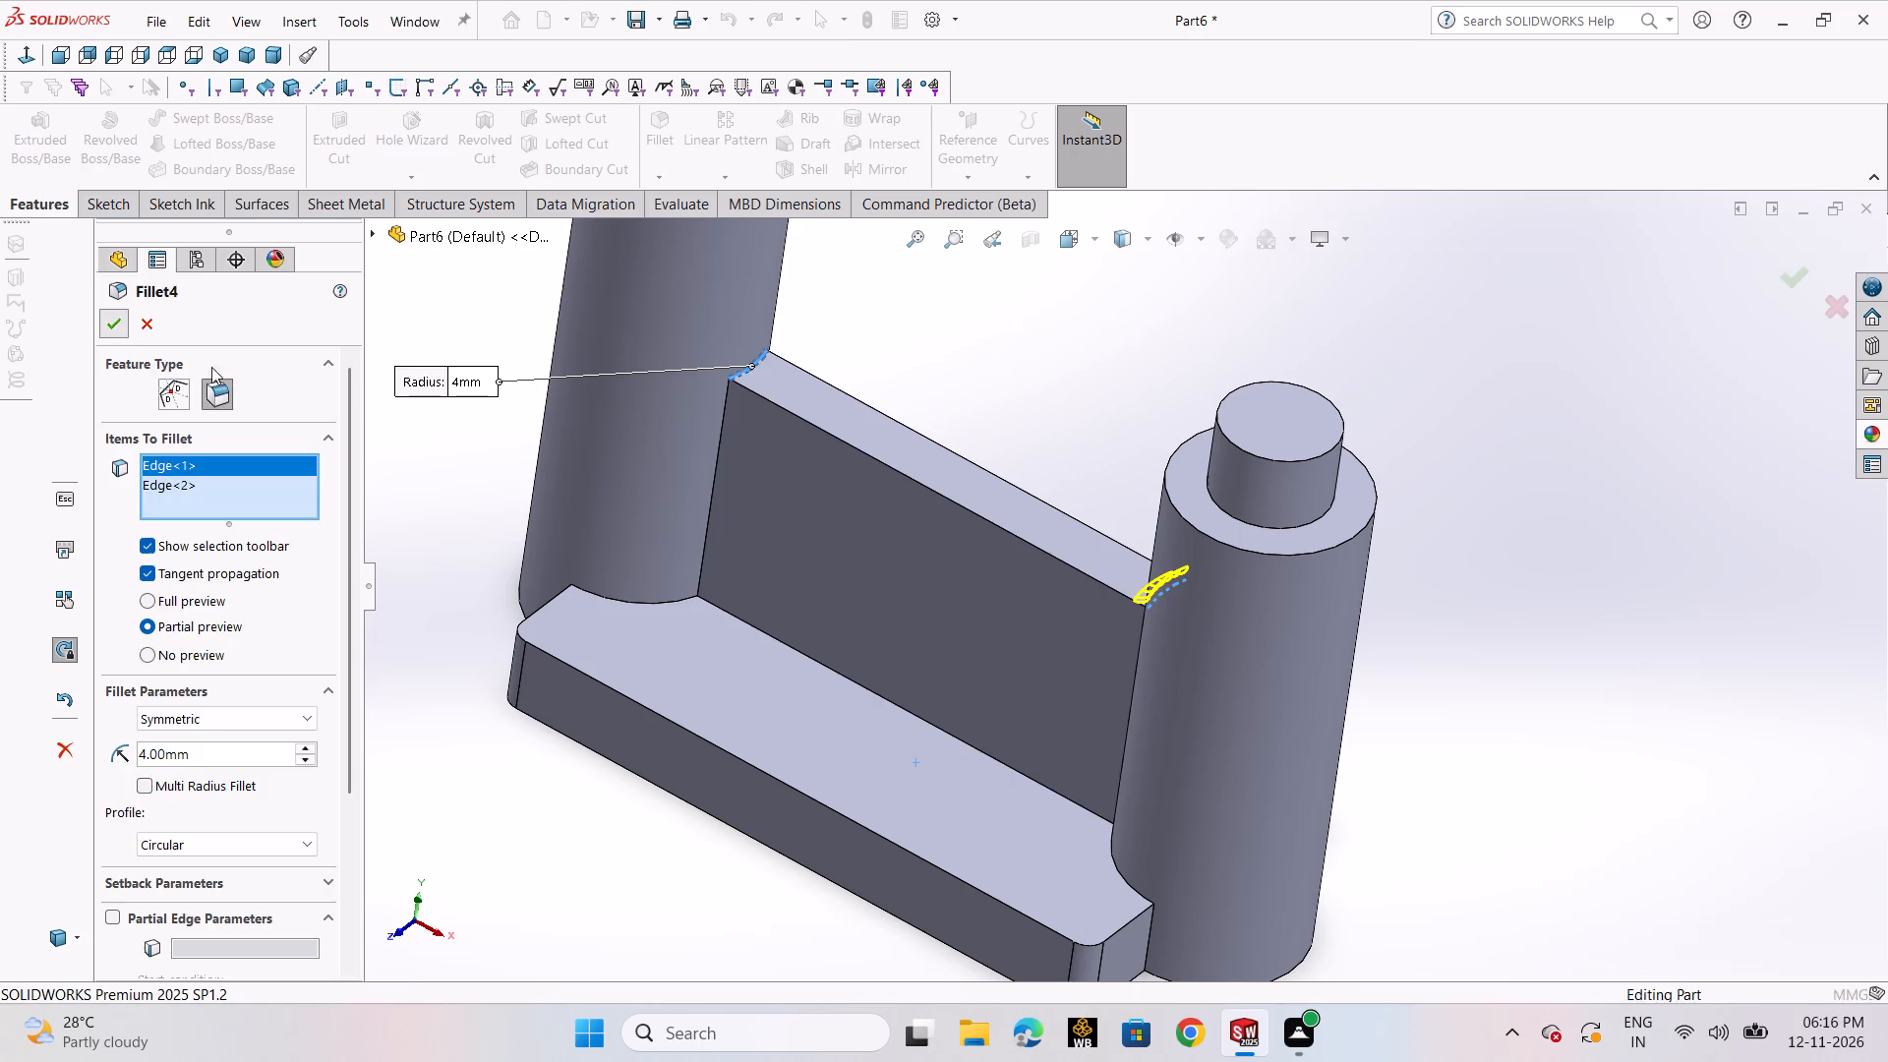
click(987, 382)
Try a full round fillet on the upright plate's top and both large side faces, and instead fillet them with a constant 5 mm radius.
scroll(1007, 460, up, 2)
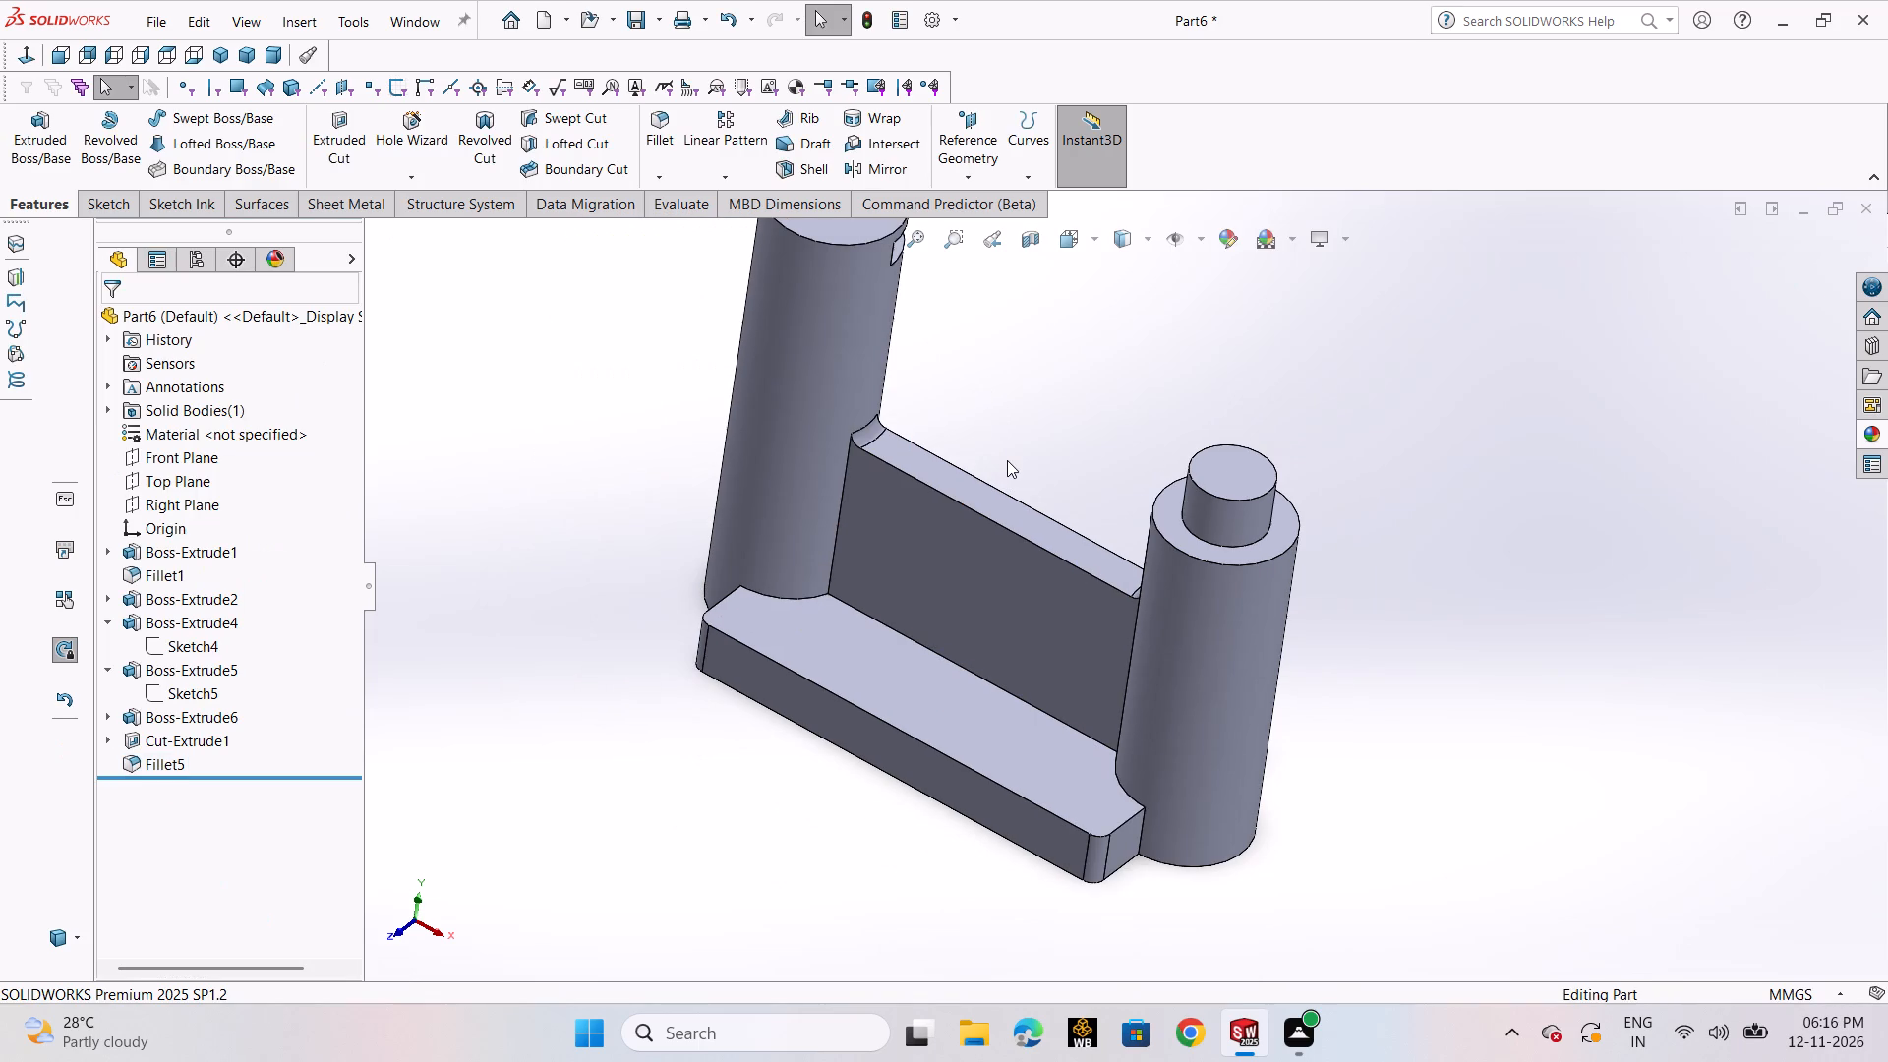
click(659, 135)
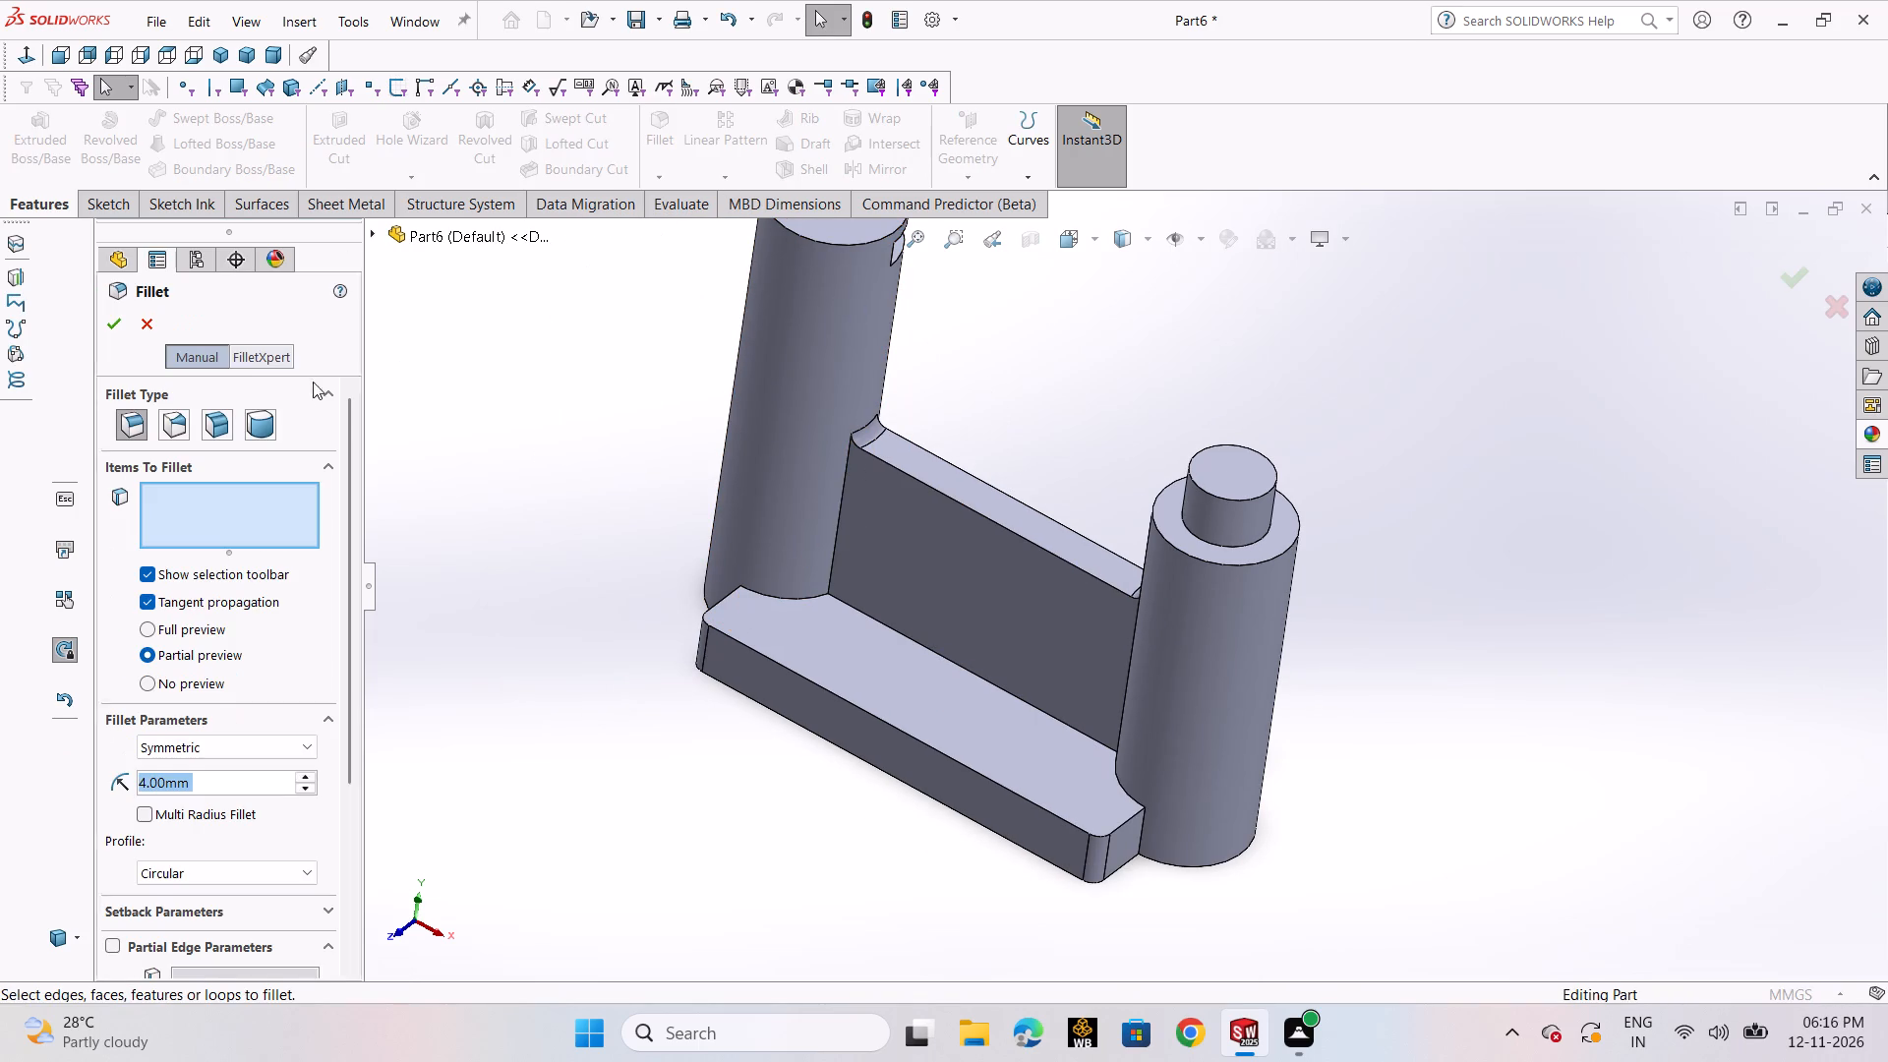
click(268, 422)
click(927, 532)
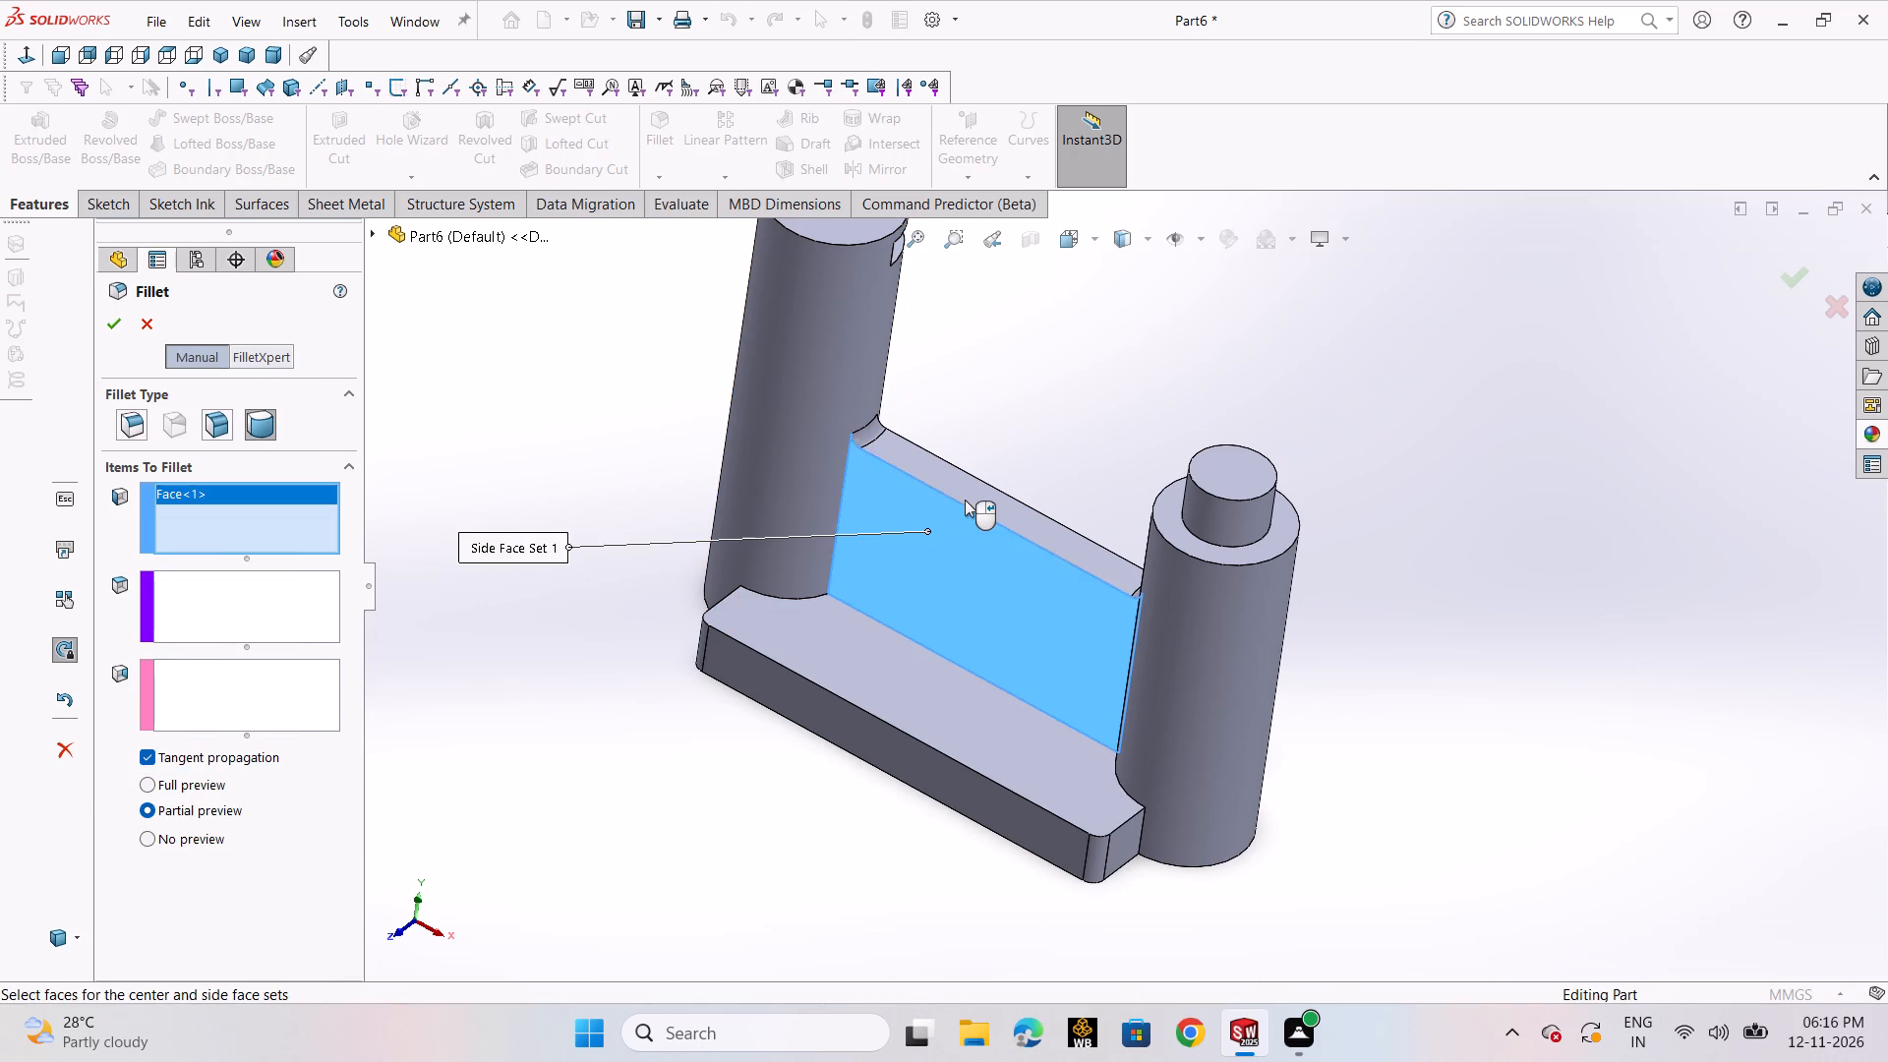
click(968, 494)
middle_drag(1090, 460, 1010, 591)
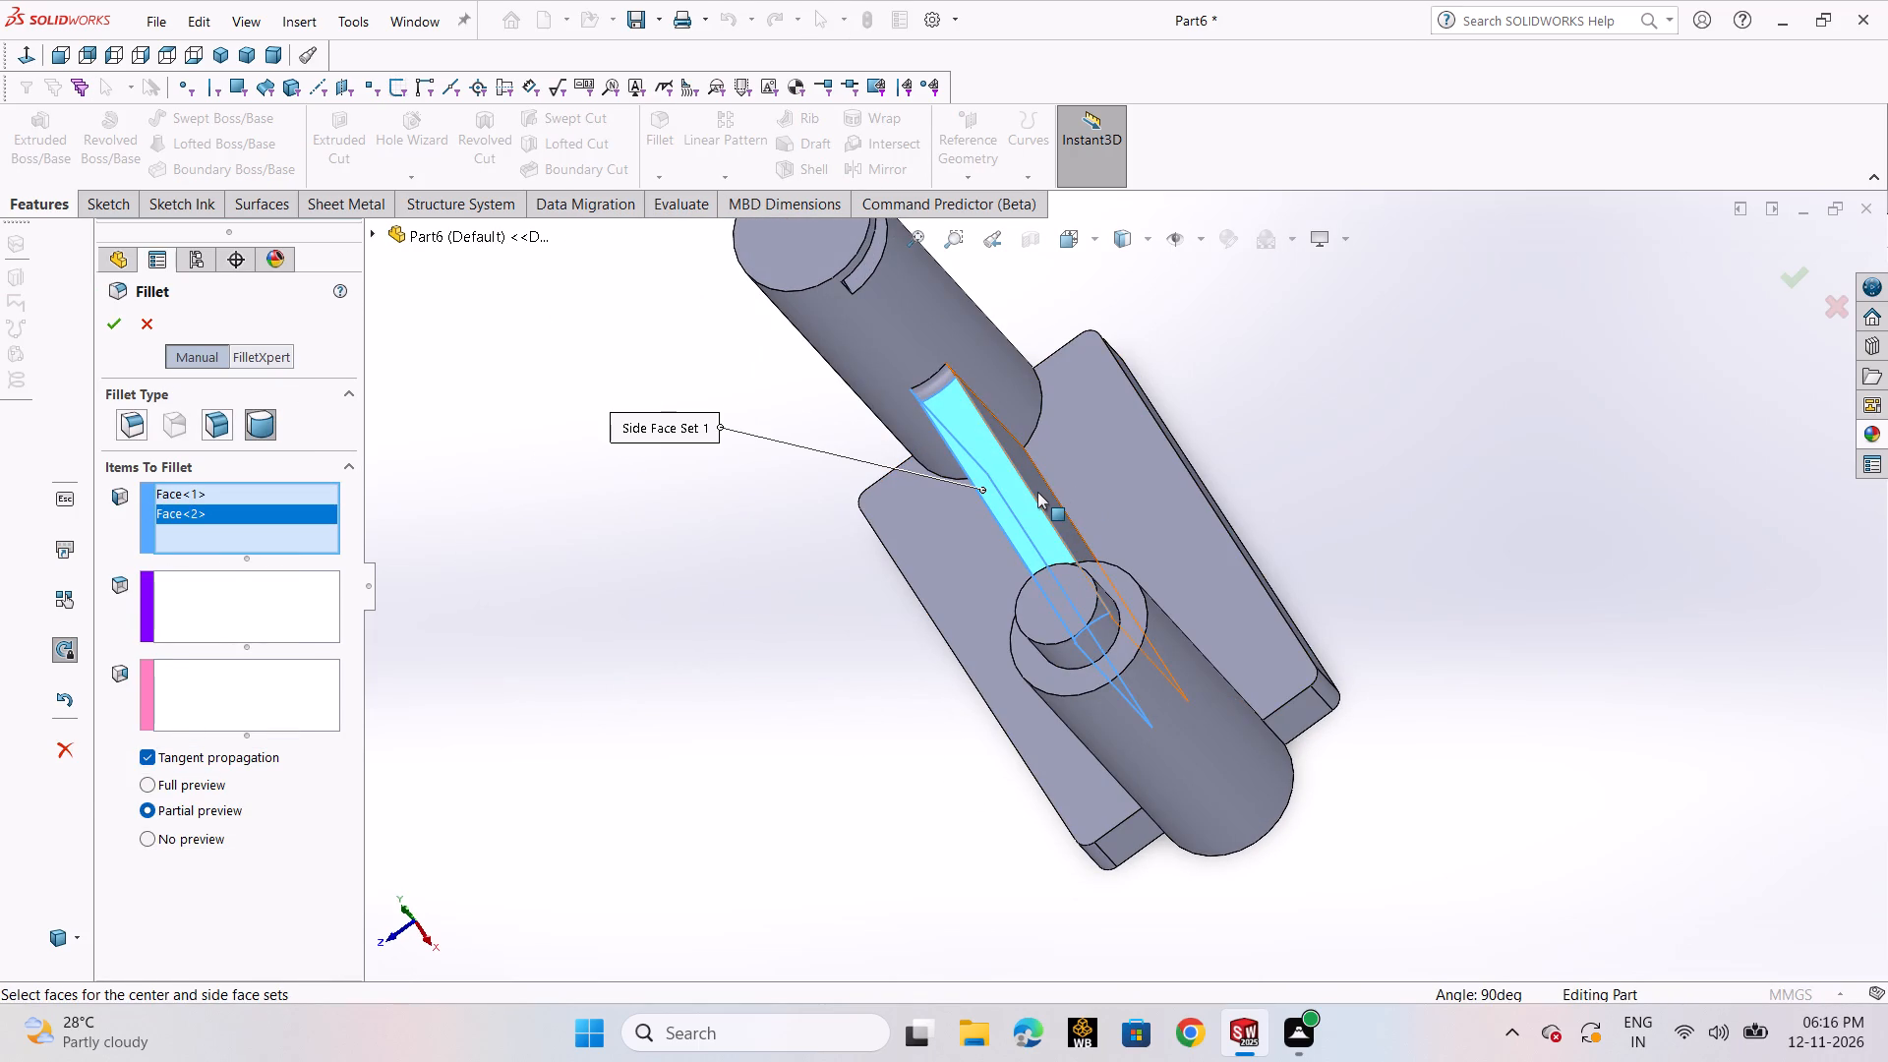
click(1037, 492)
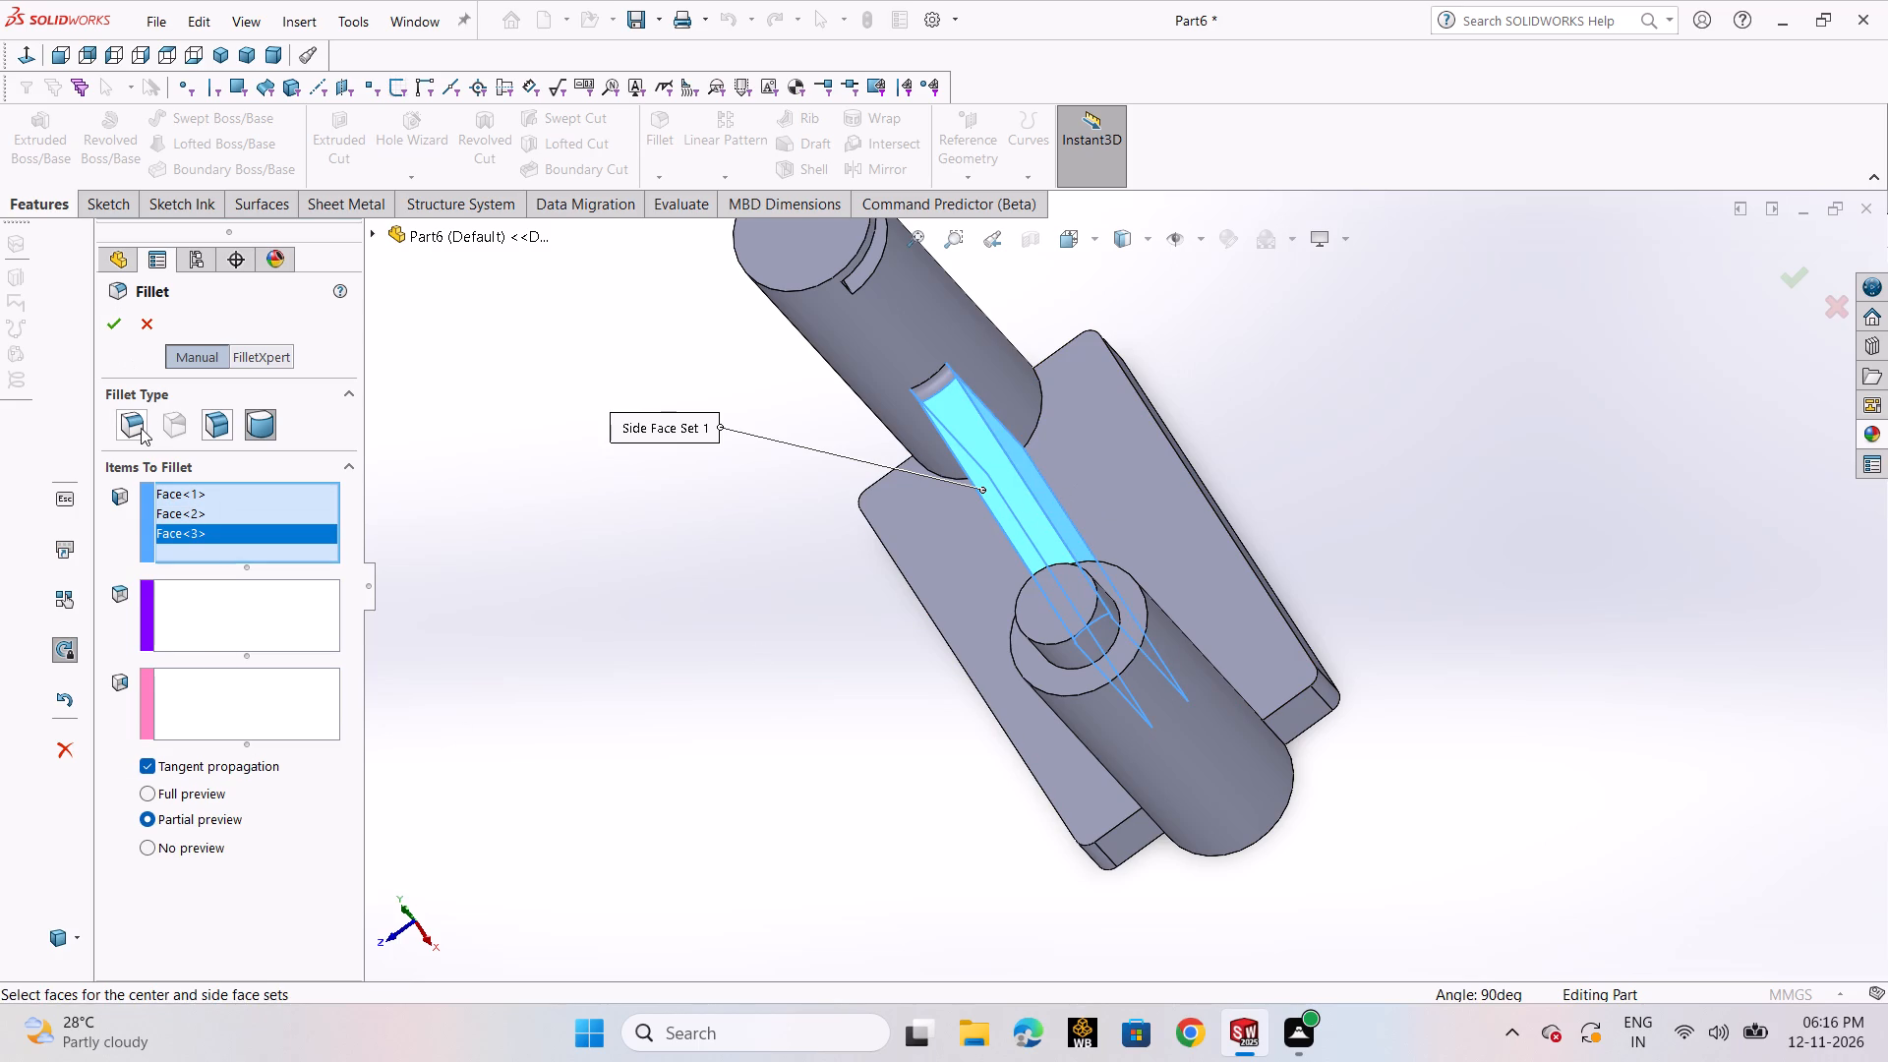
click(123, 326)
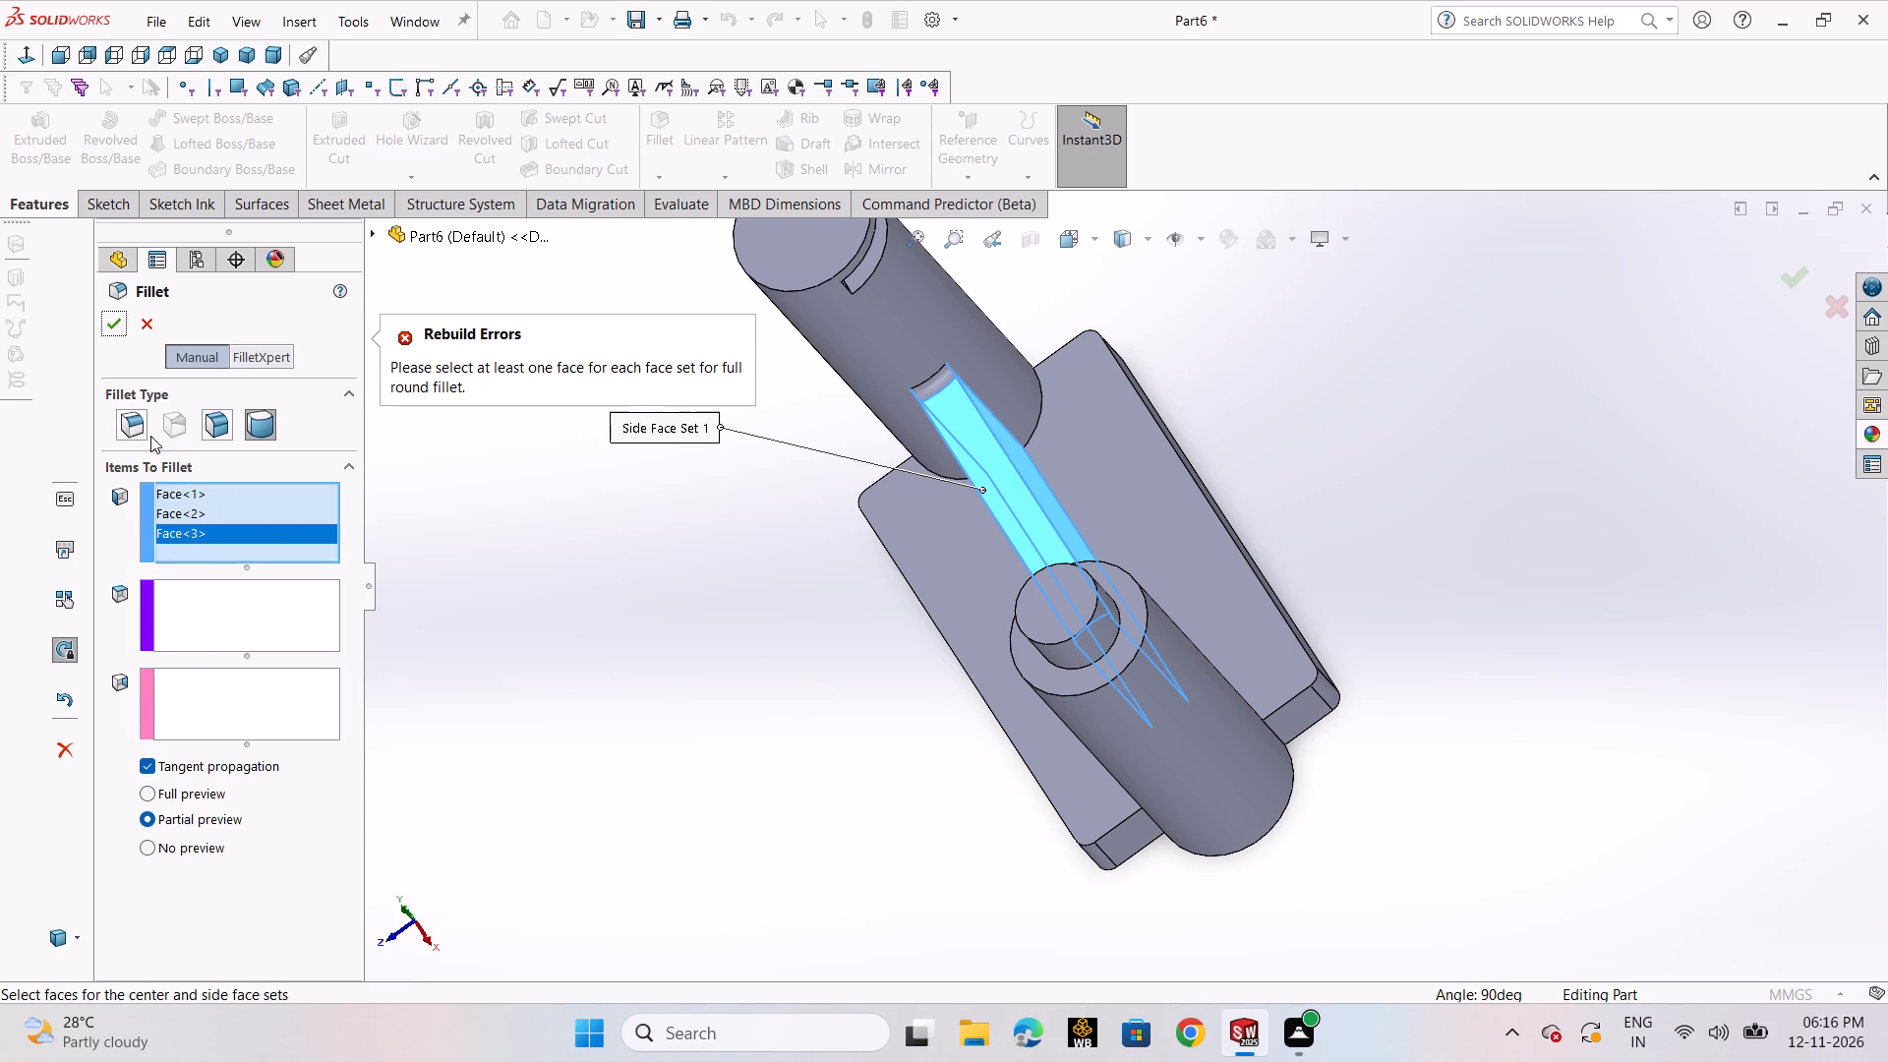
click(143, 434)
click(215, 796)
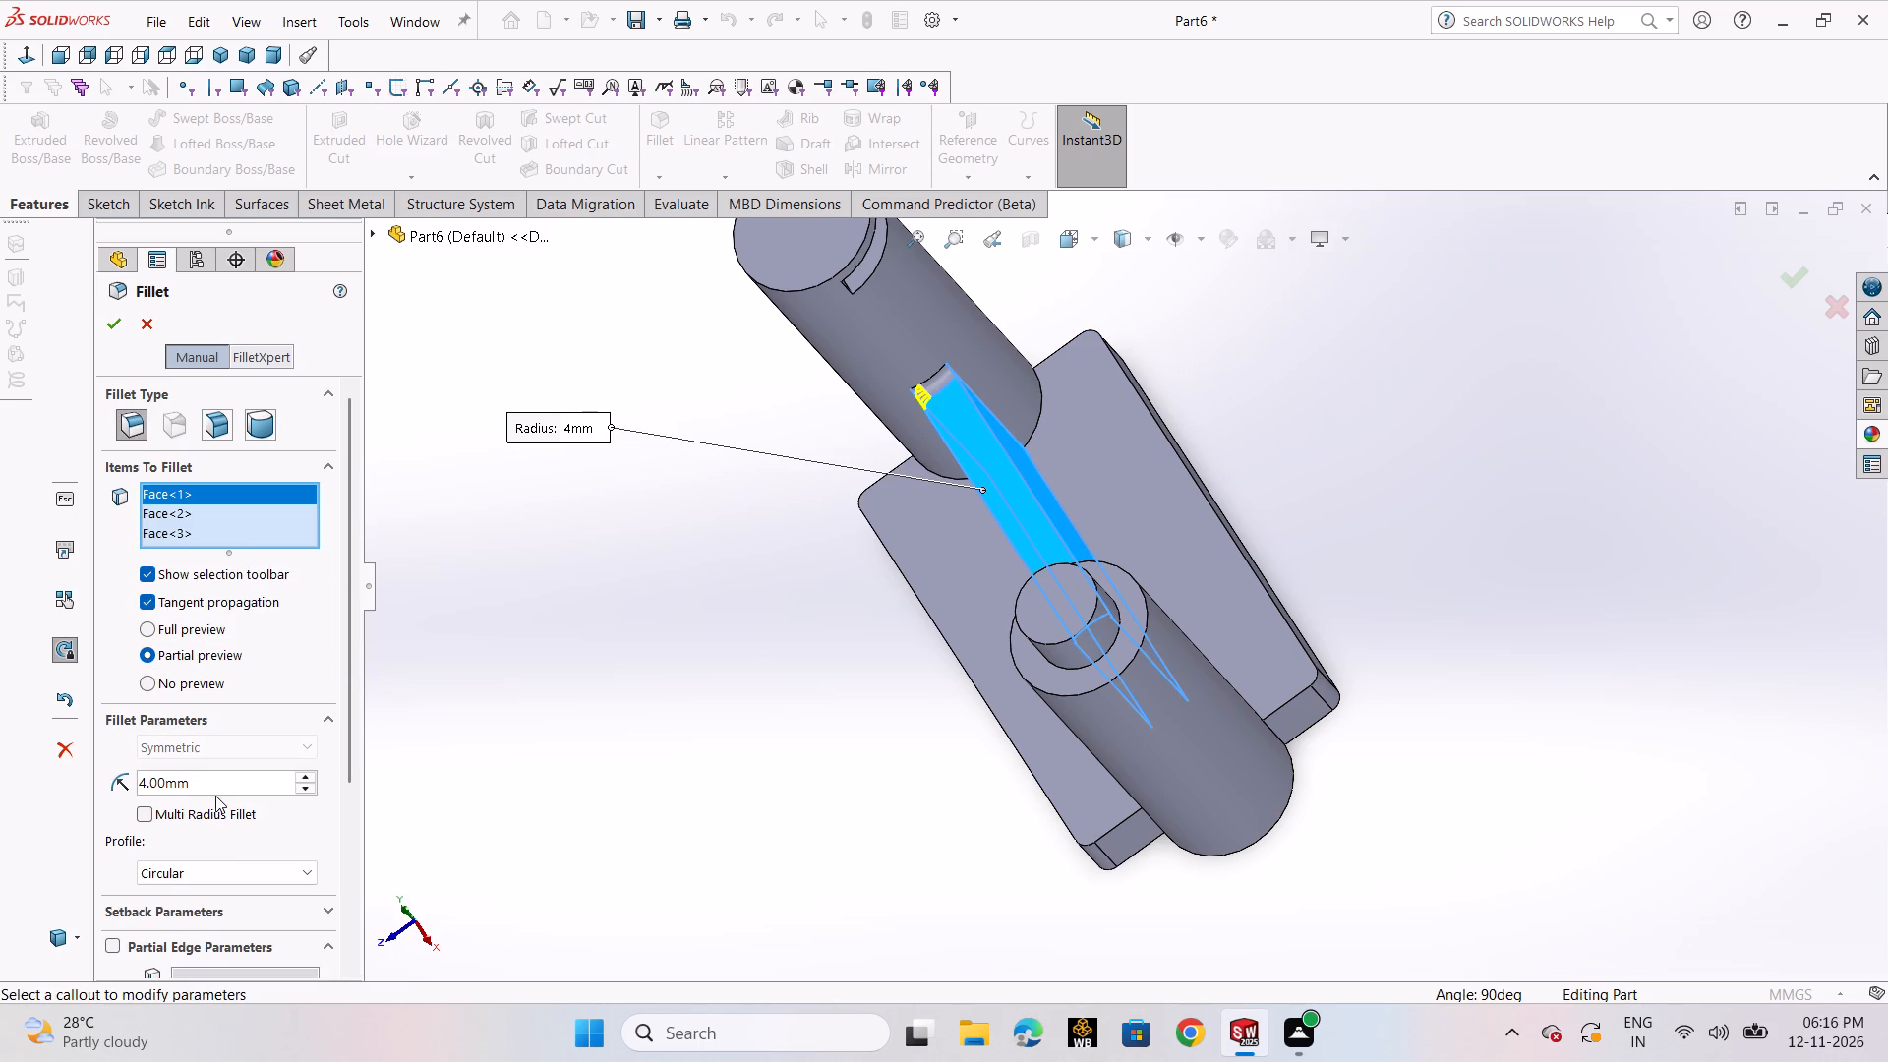
double_click(214, 786)
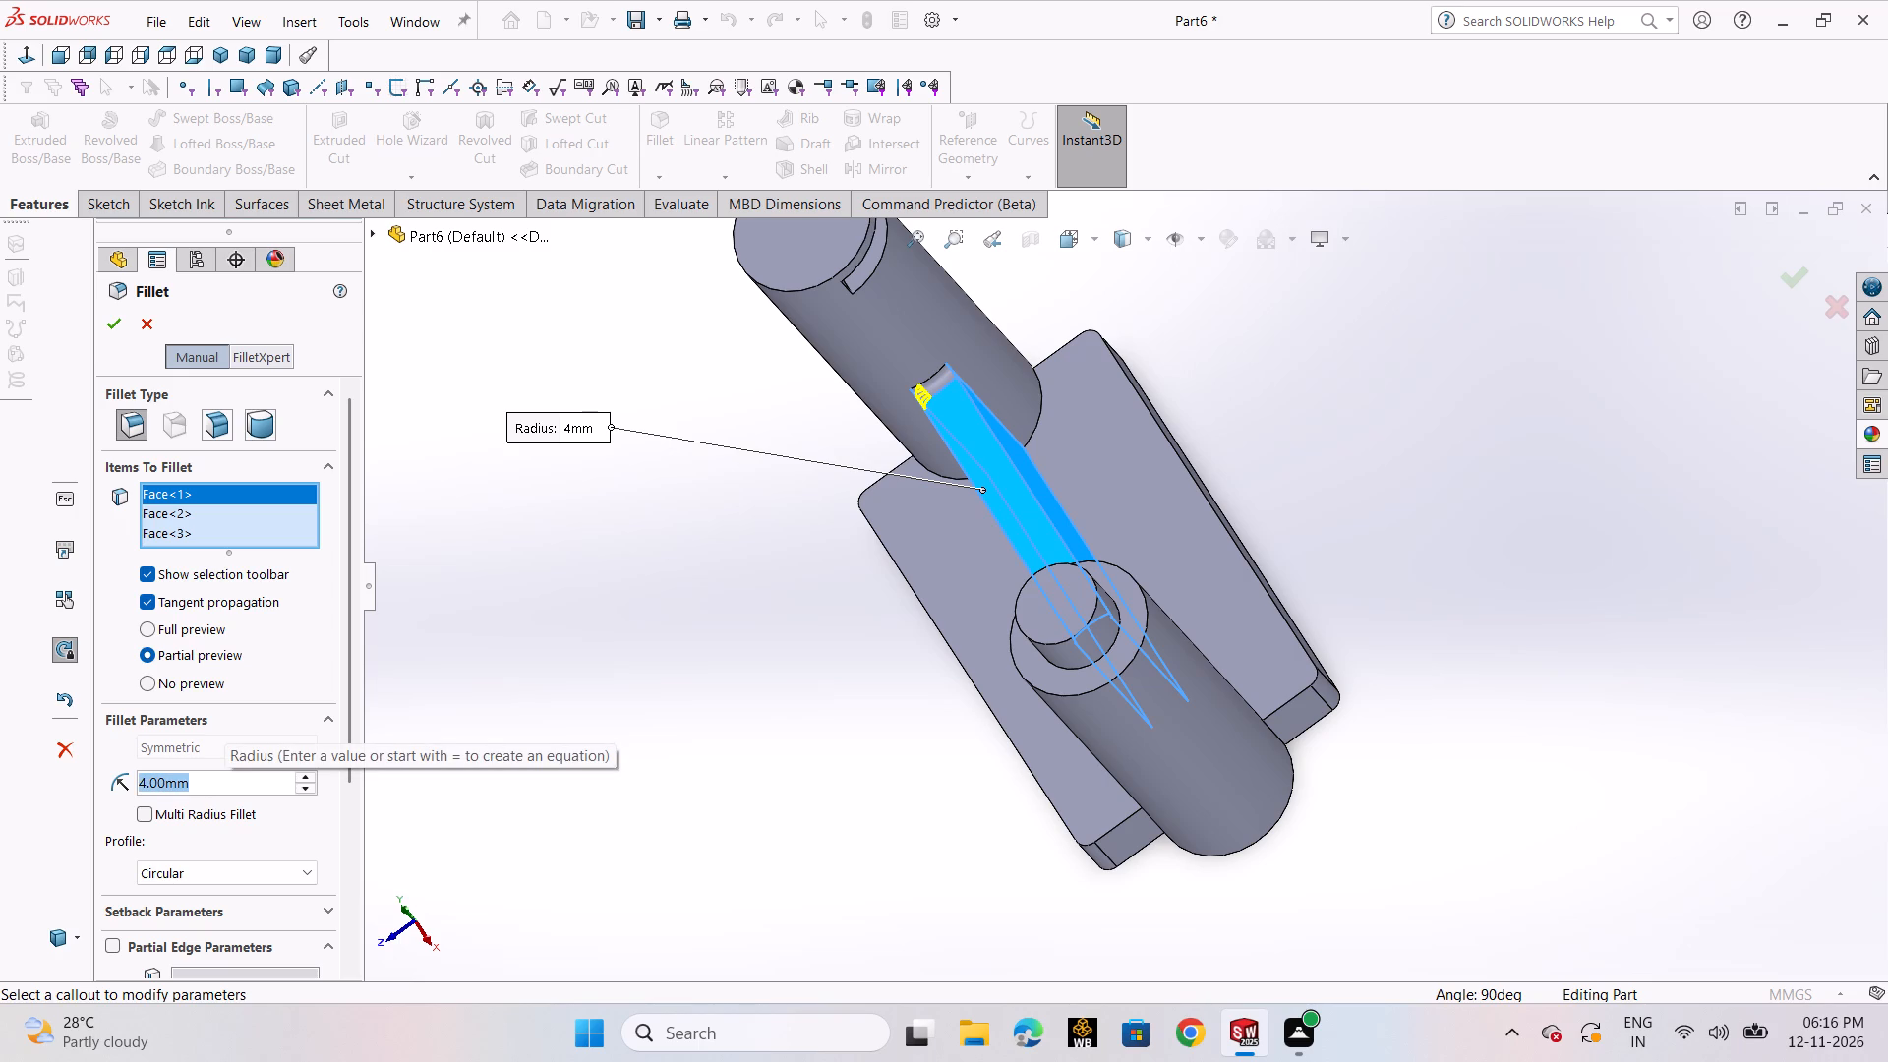
key(5)
key(Return)
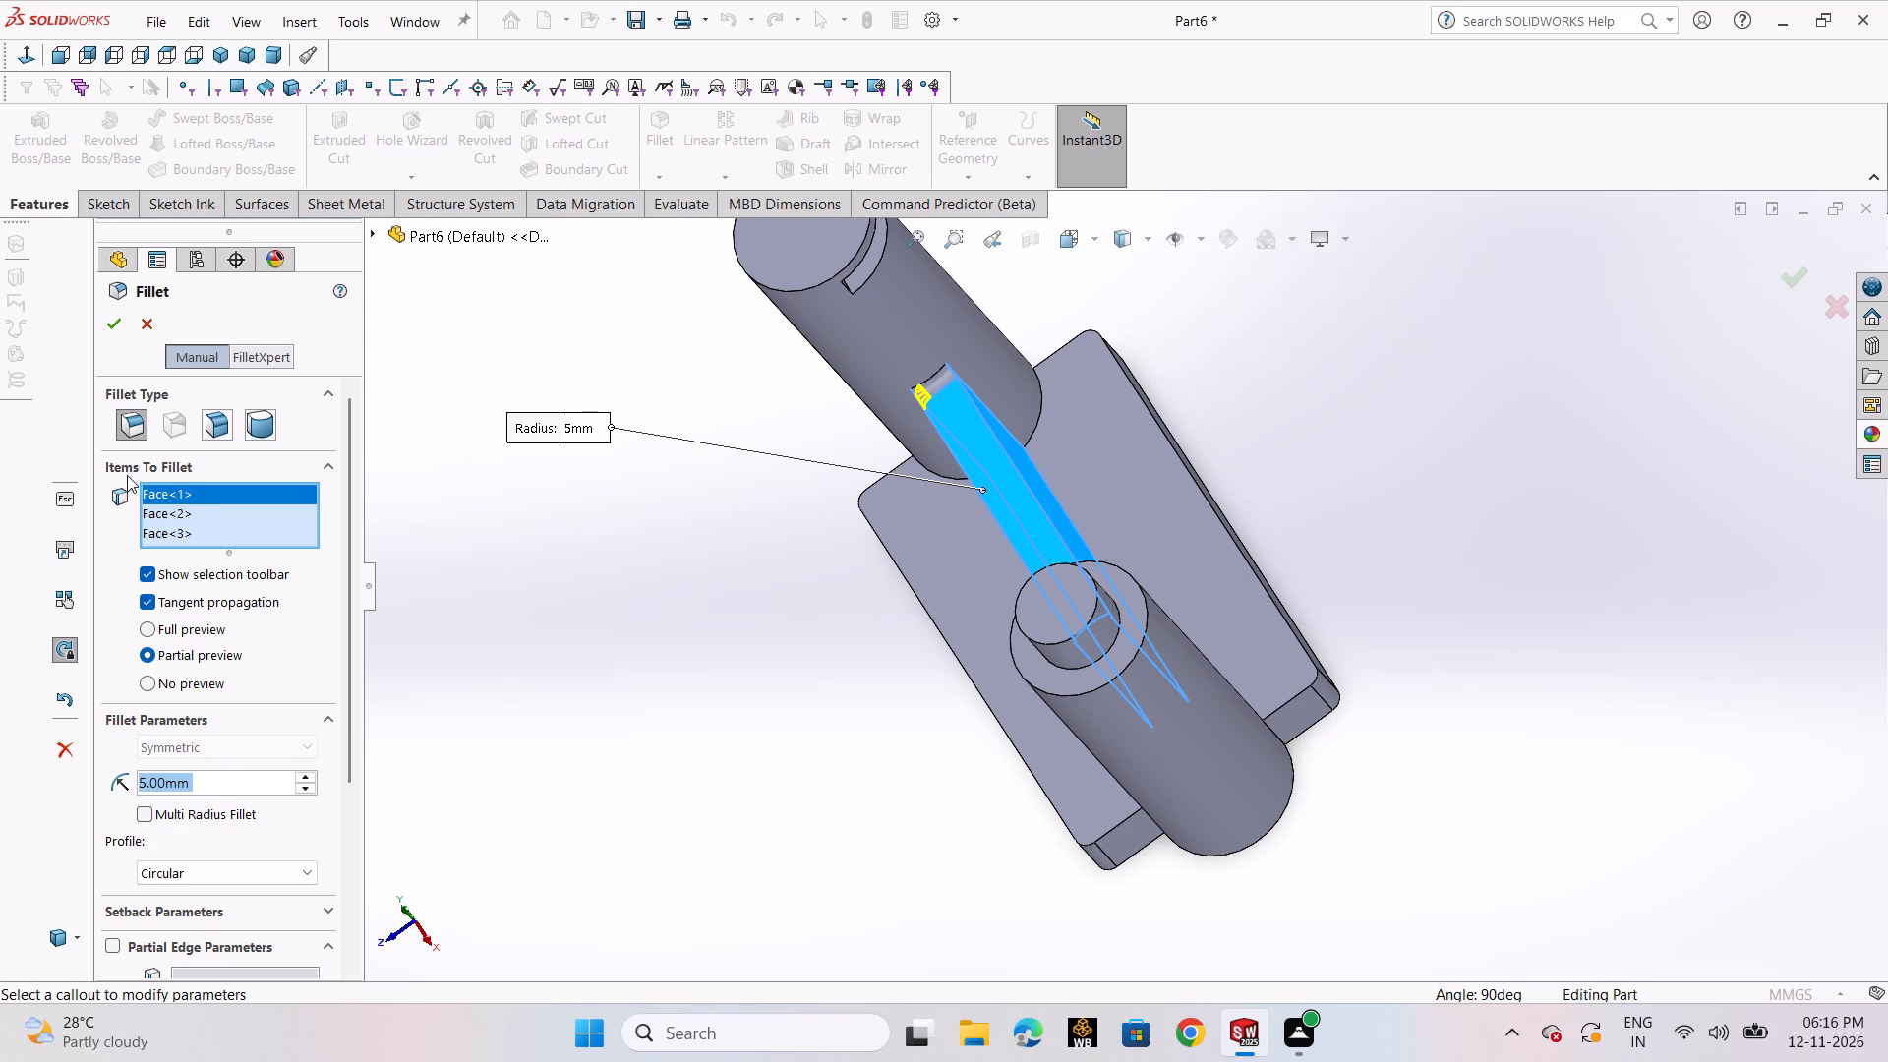
click(111, 330)
On the base's end face beside the shorter cylinder, sketch a right triangle about 93 mm high from the cylinder's side to the base's outer upper corner.
middle_drag(771, 855, 778, 819)
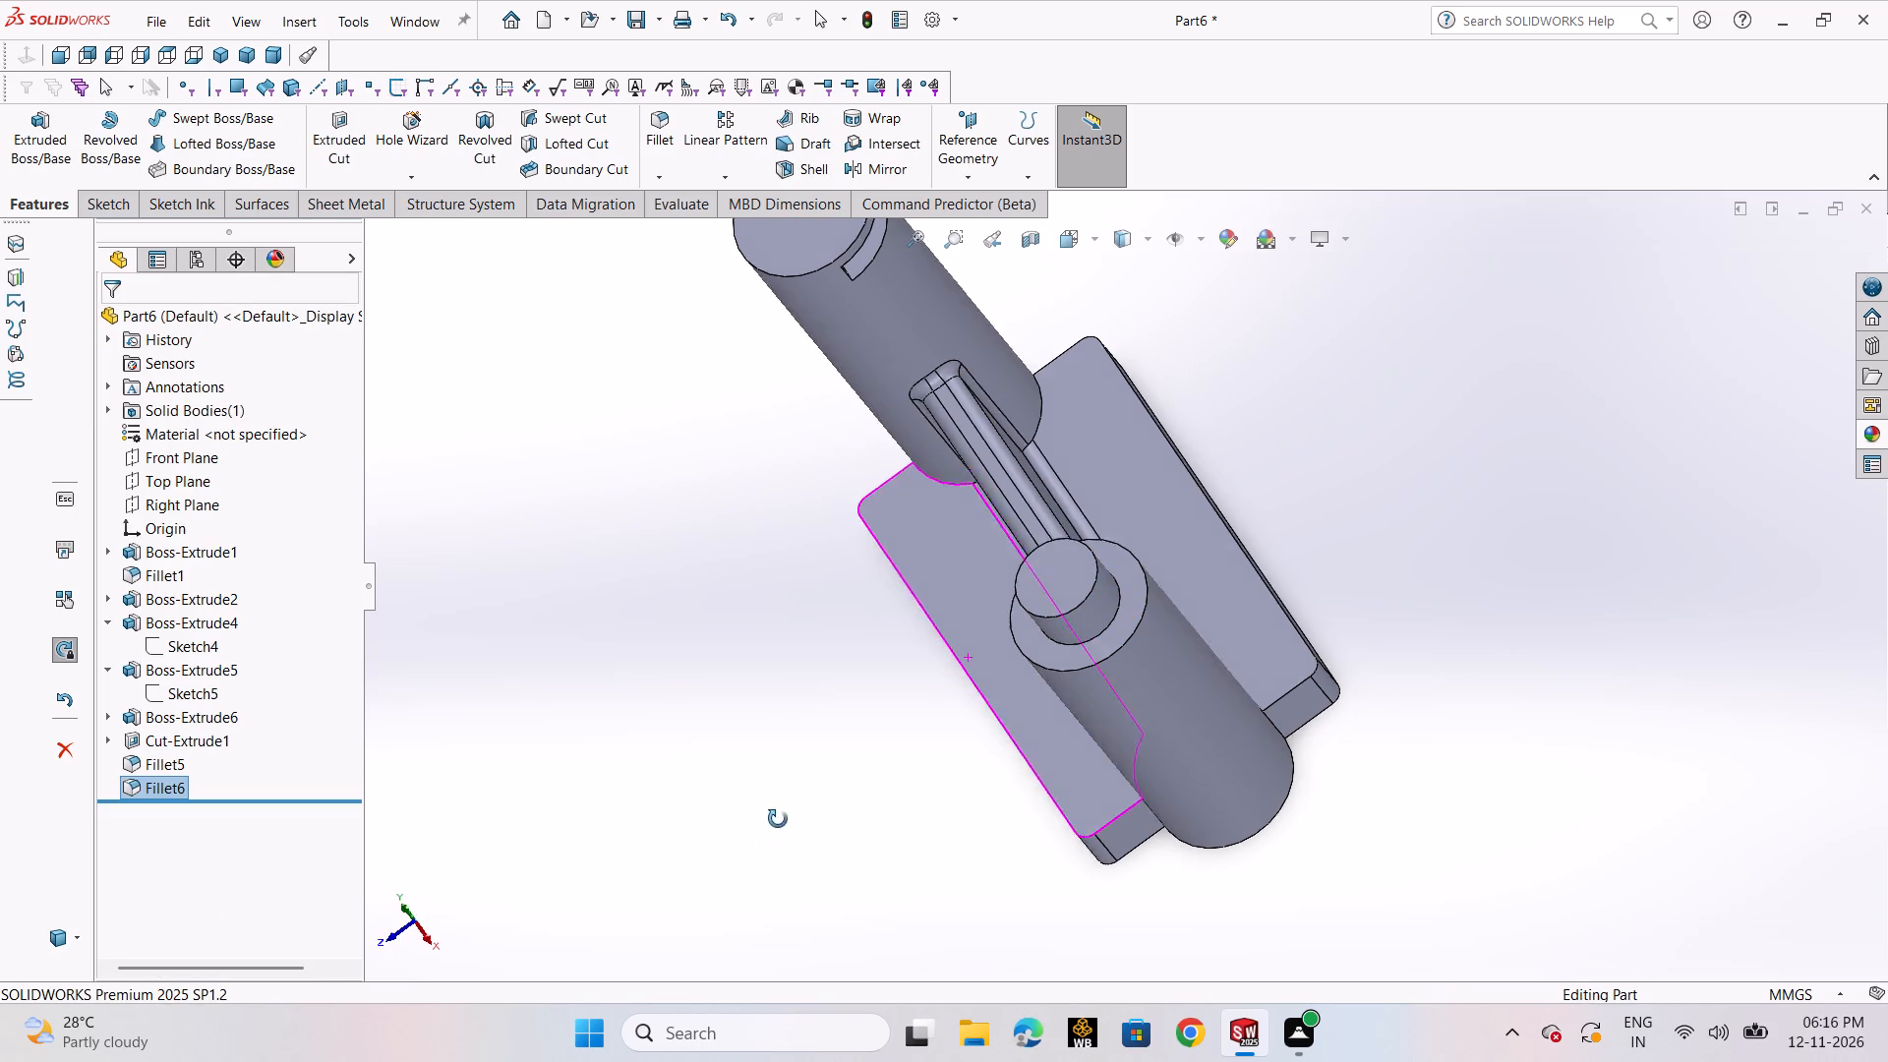
middle_drag(778, 819, 883, 604)
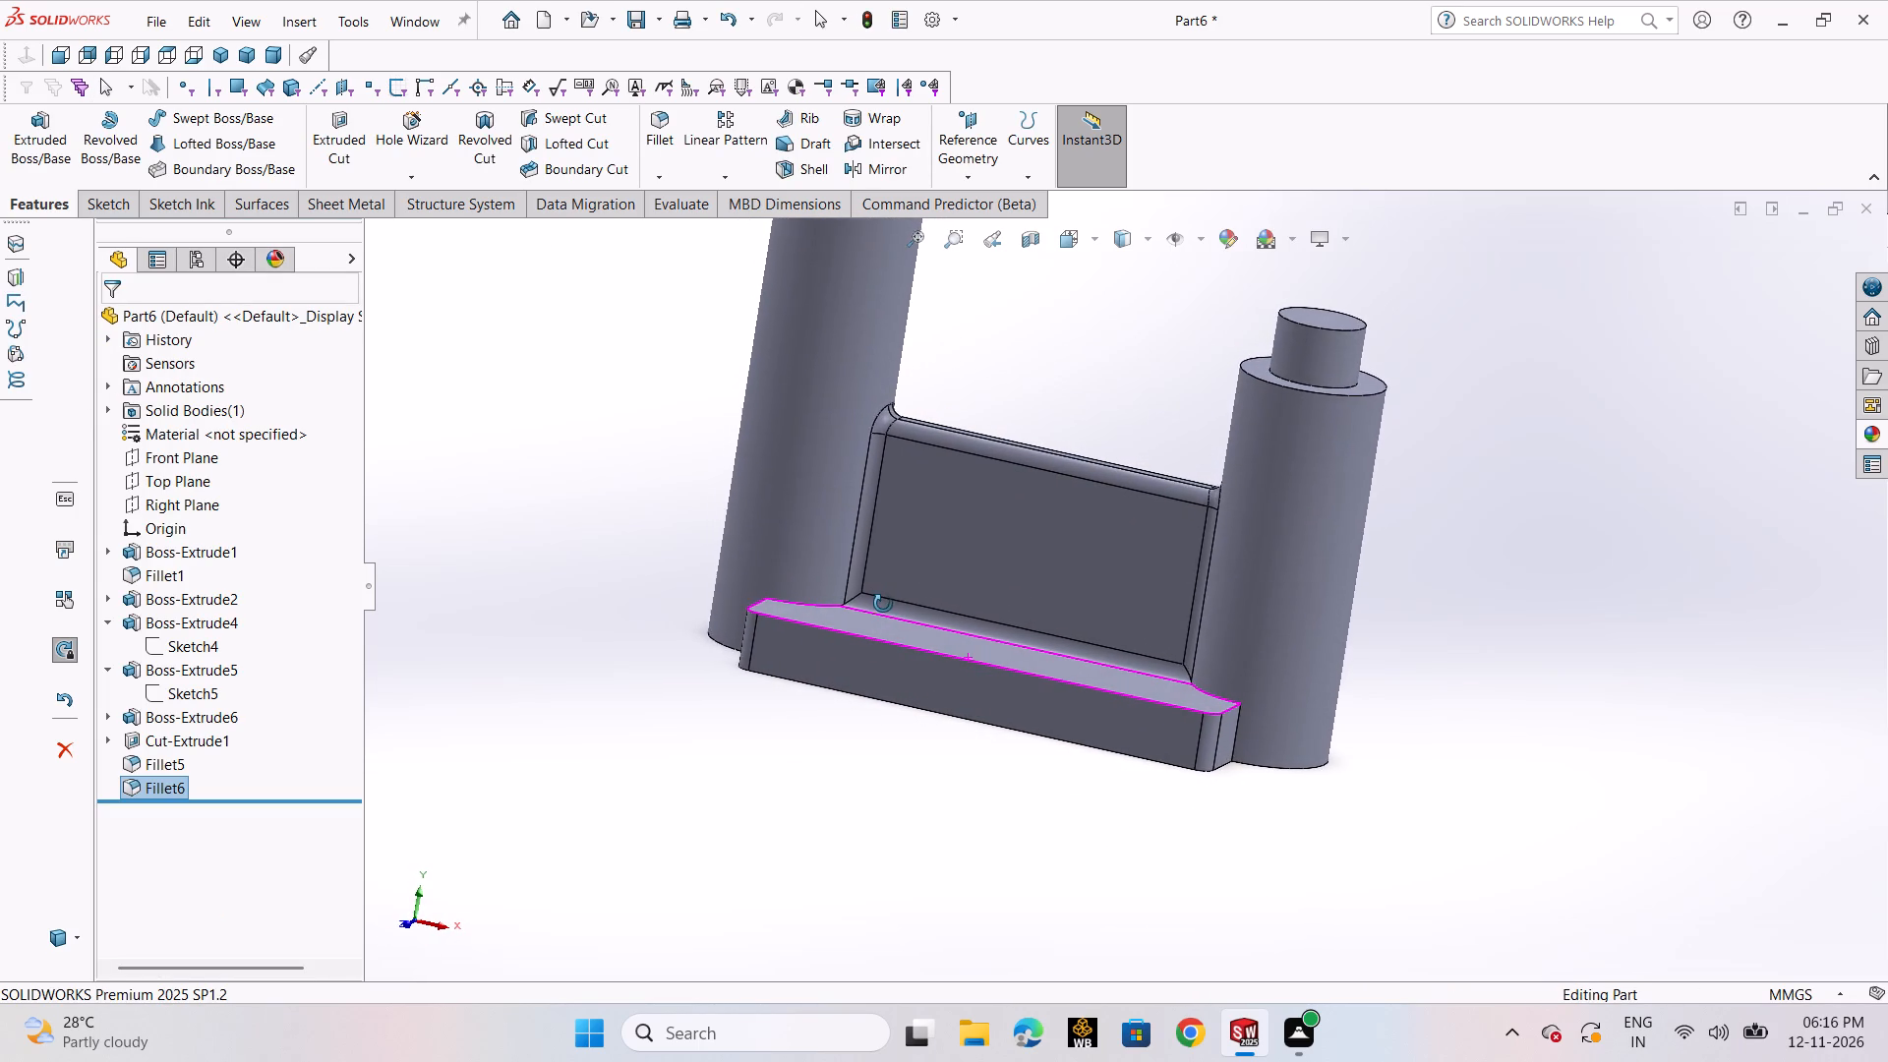
middle_drag(883, 604, 855, 671)
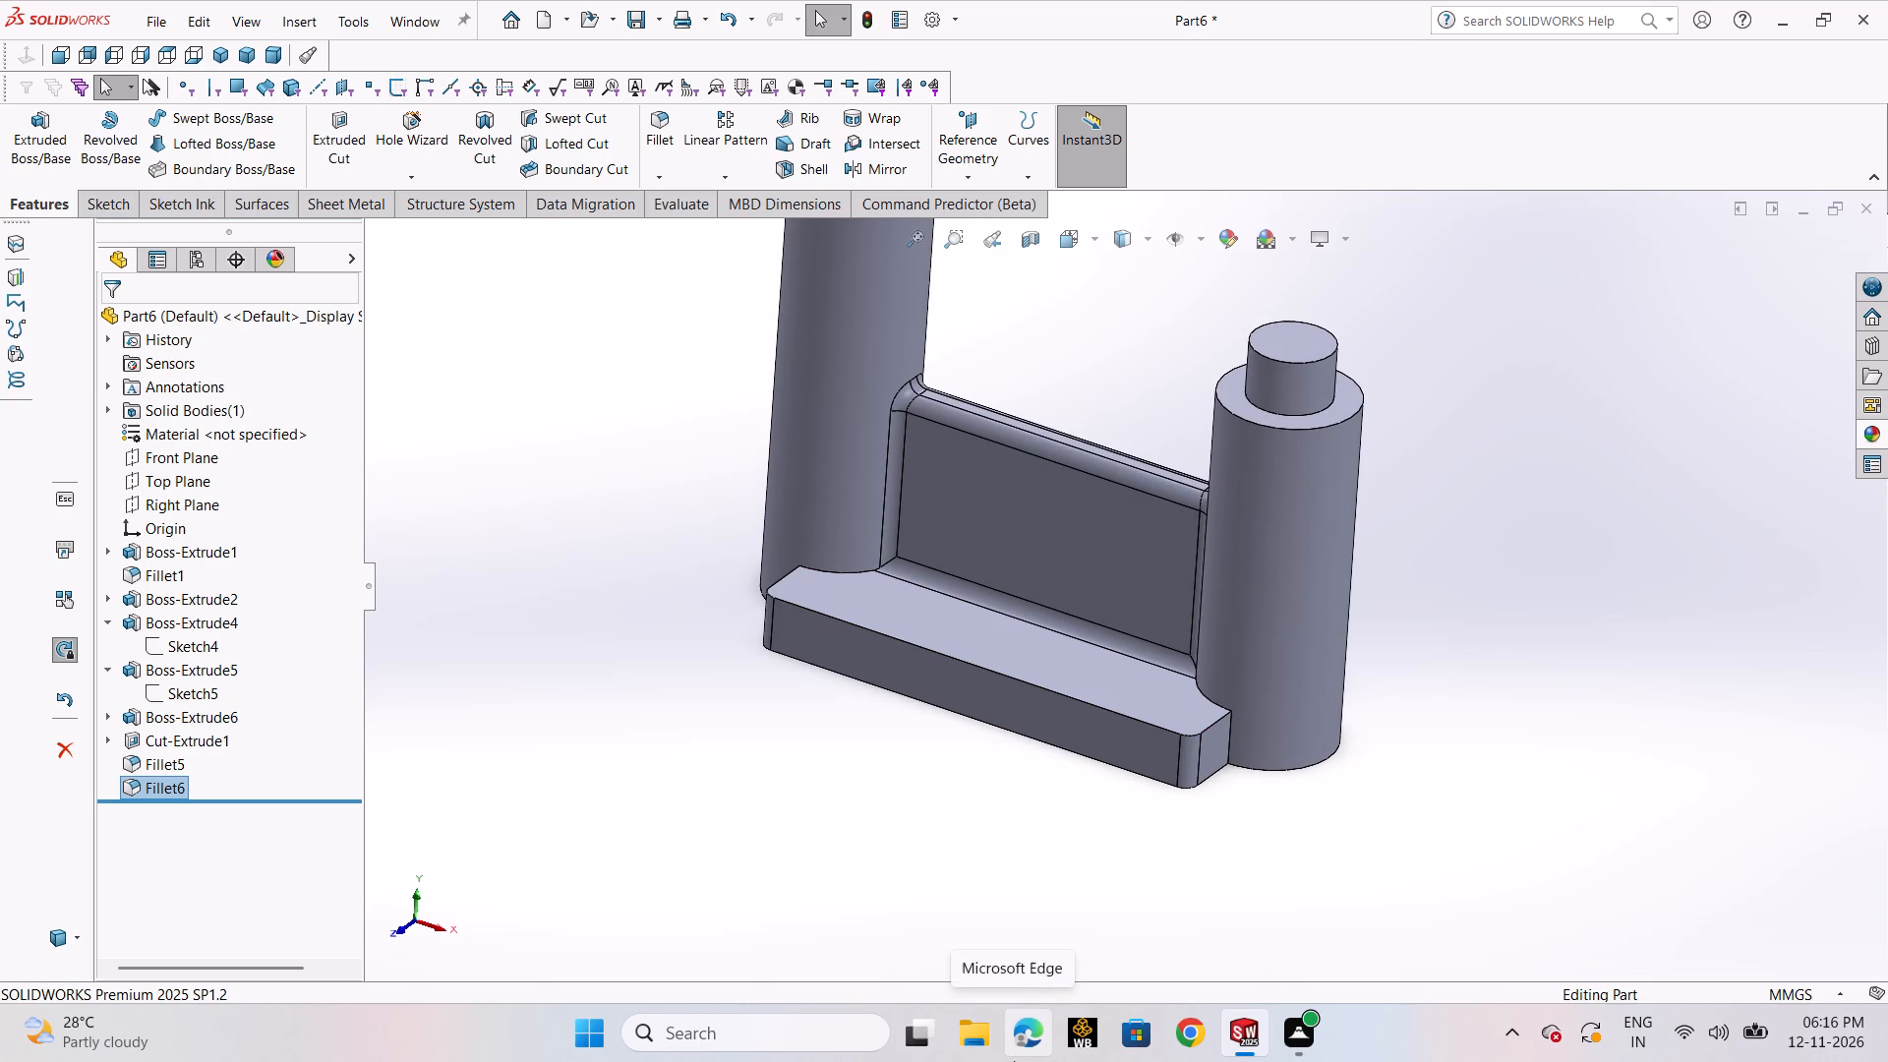
scroll(856, 877, up, 1)
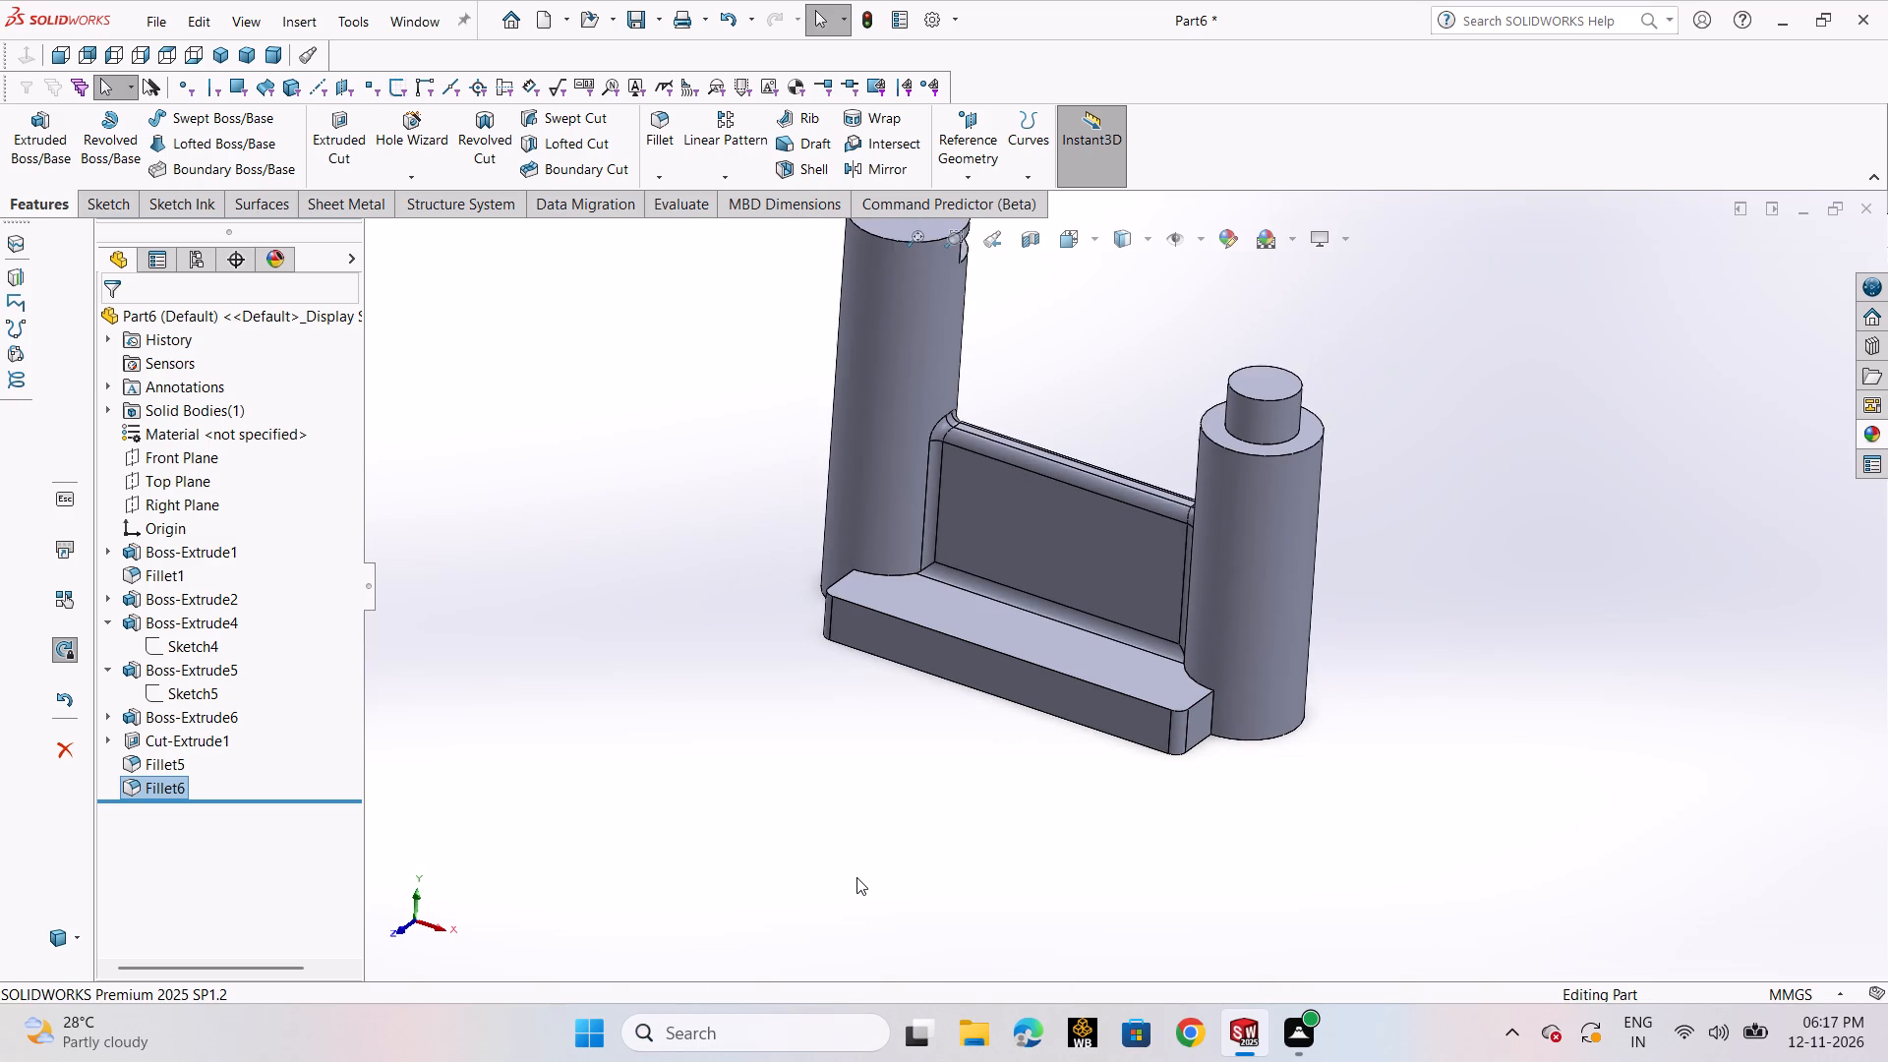
scroll(856, 877, up, 1)
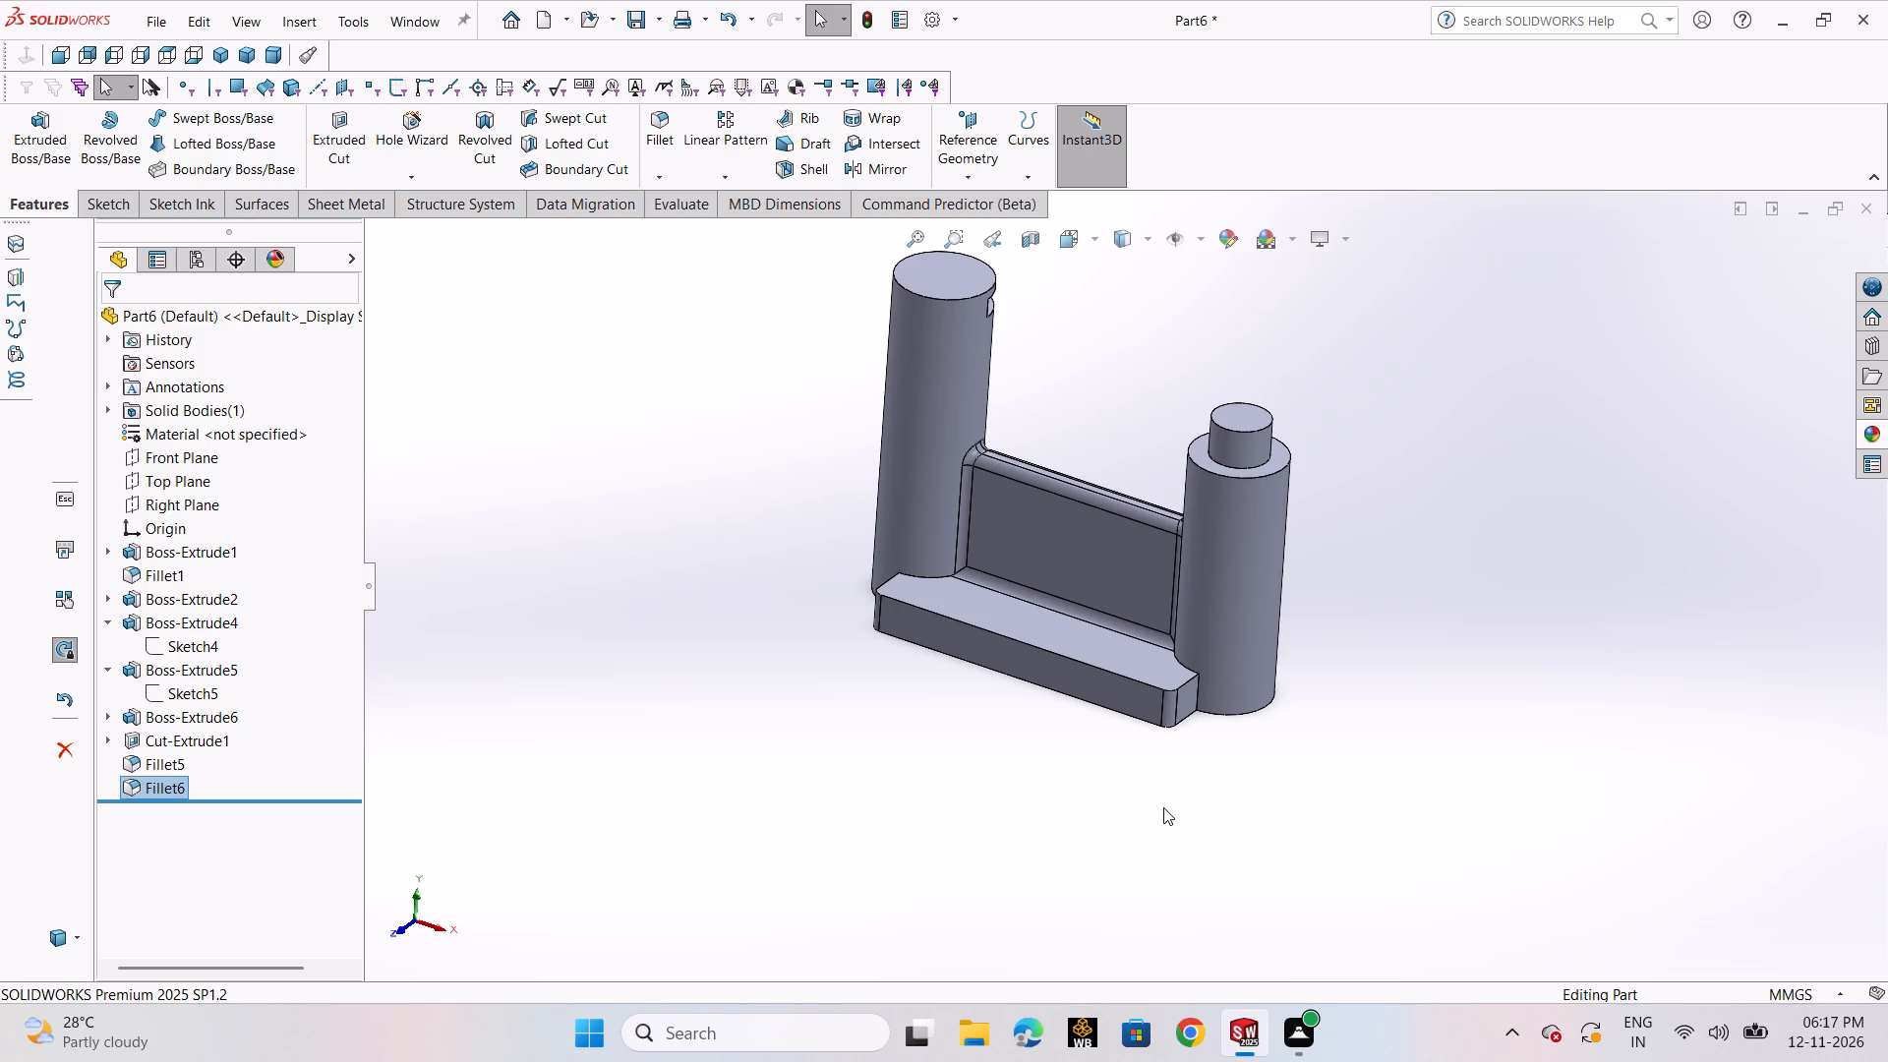
click(1186, 700)
click(1285, 639)
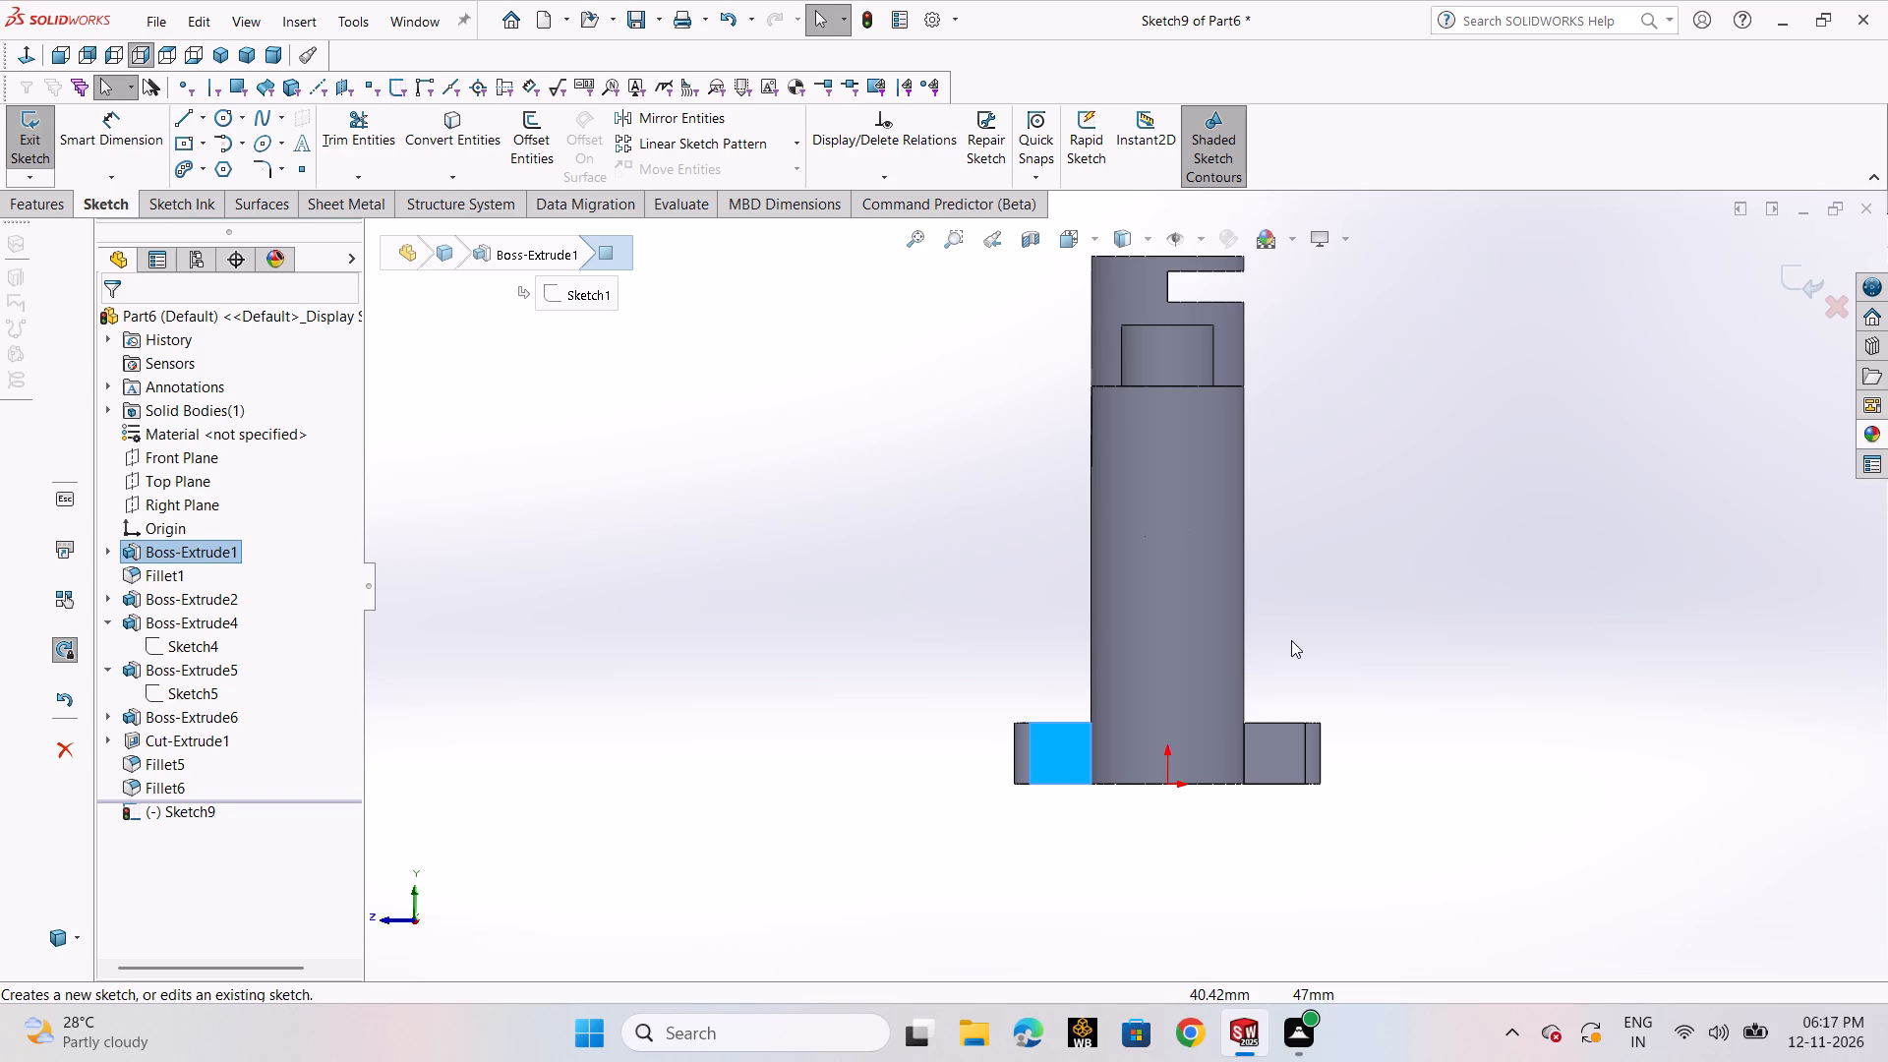
click(232, 465)
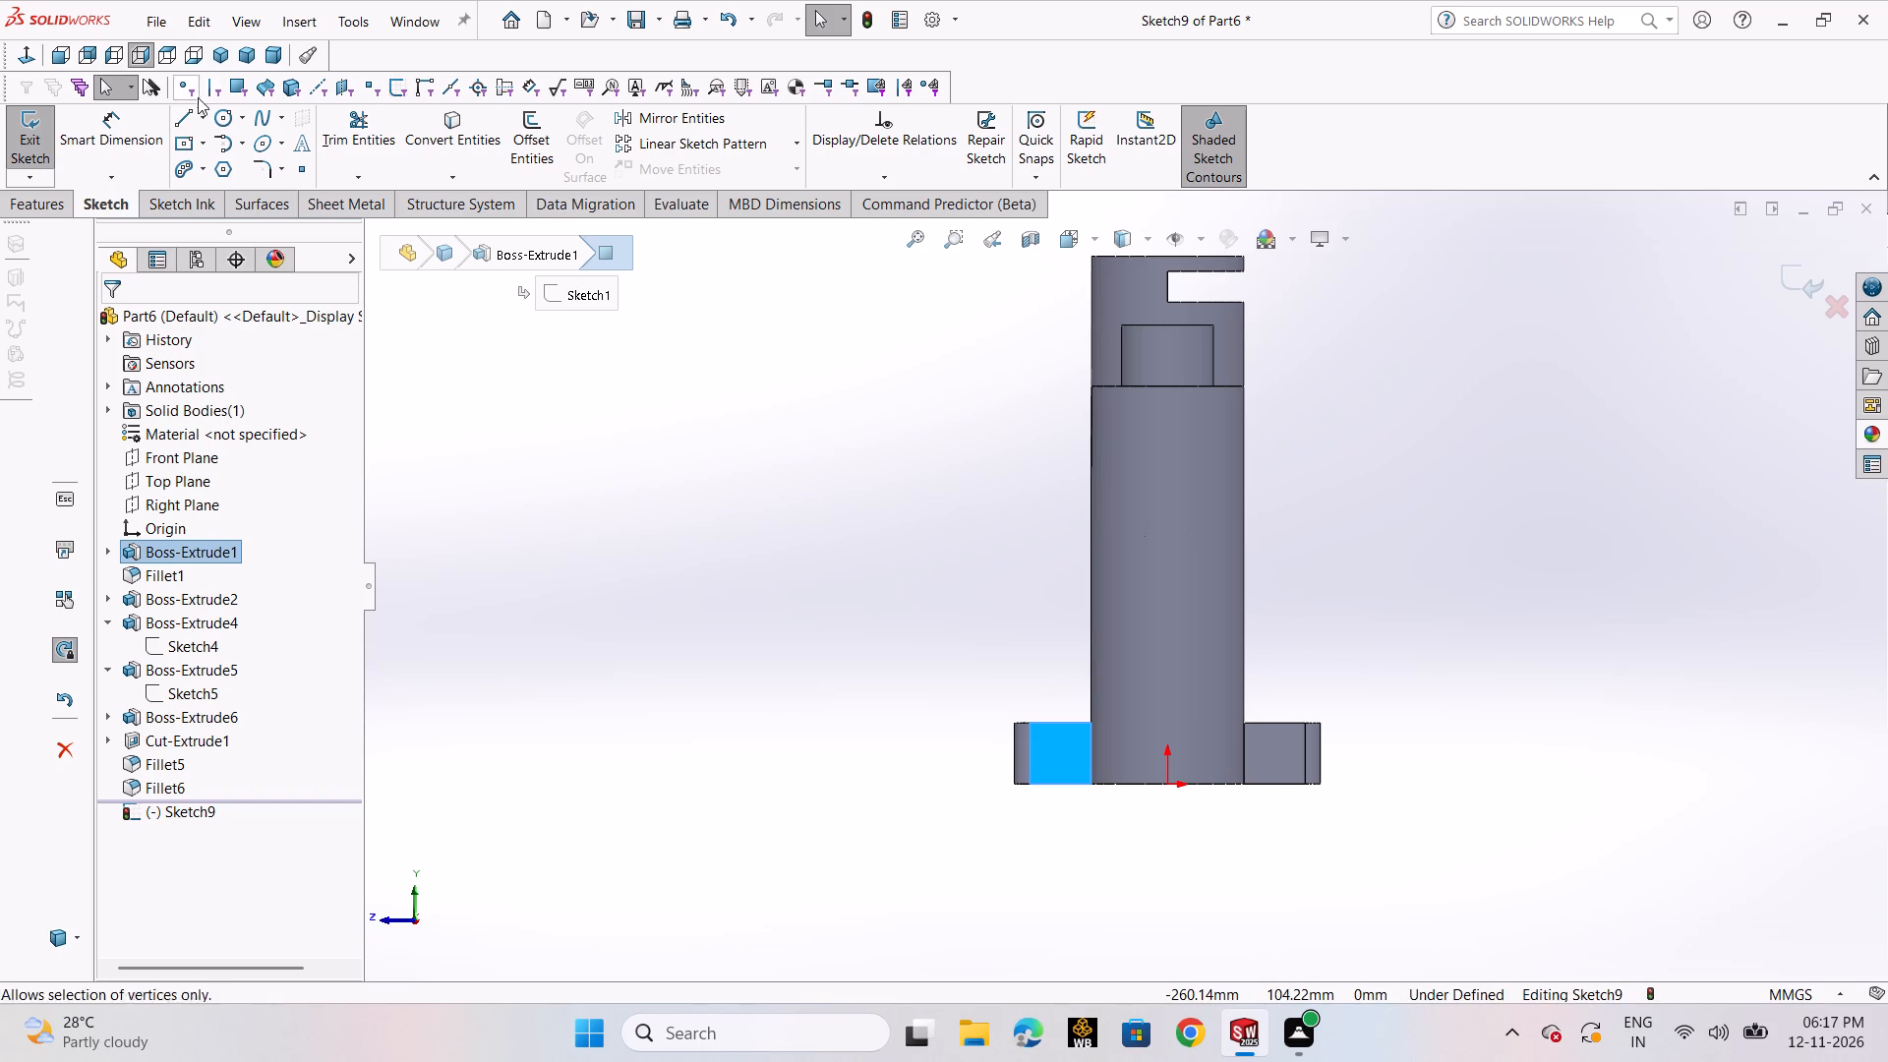
click(182, 129)
click(196, 145)
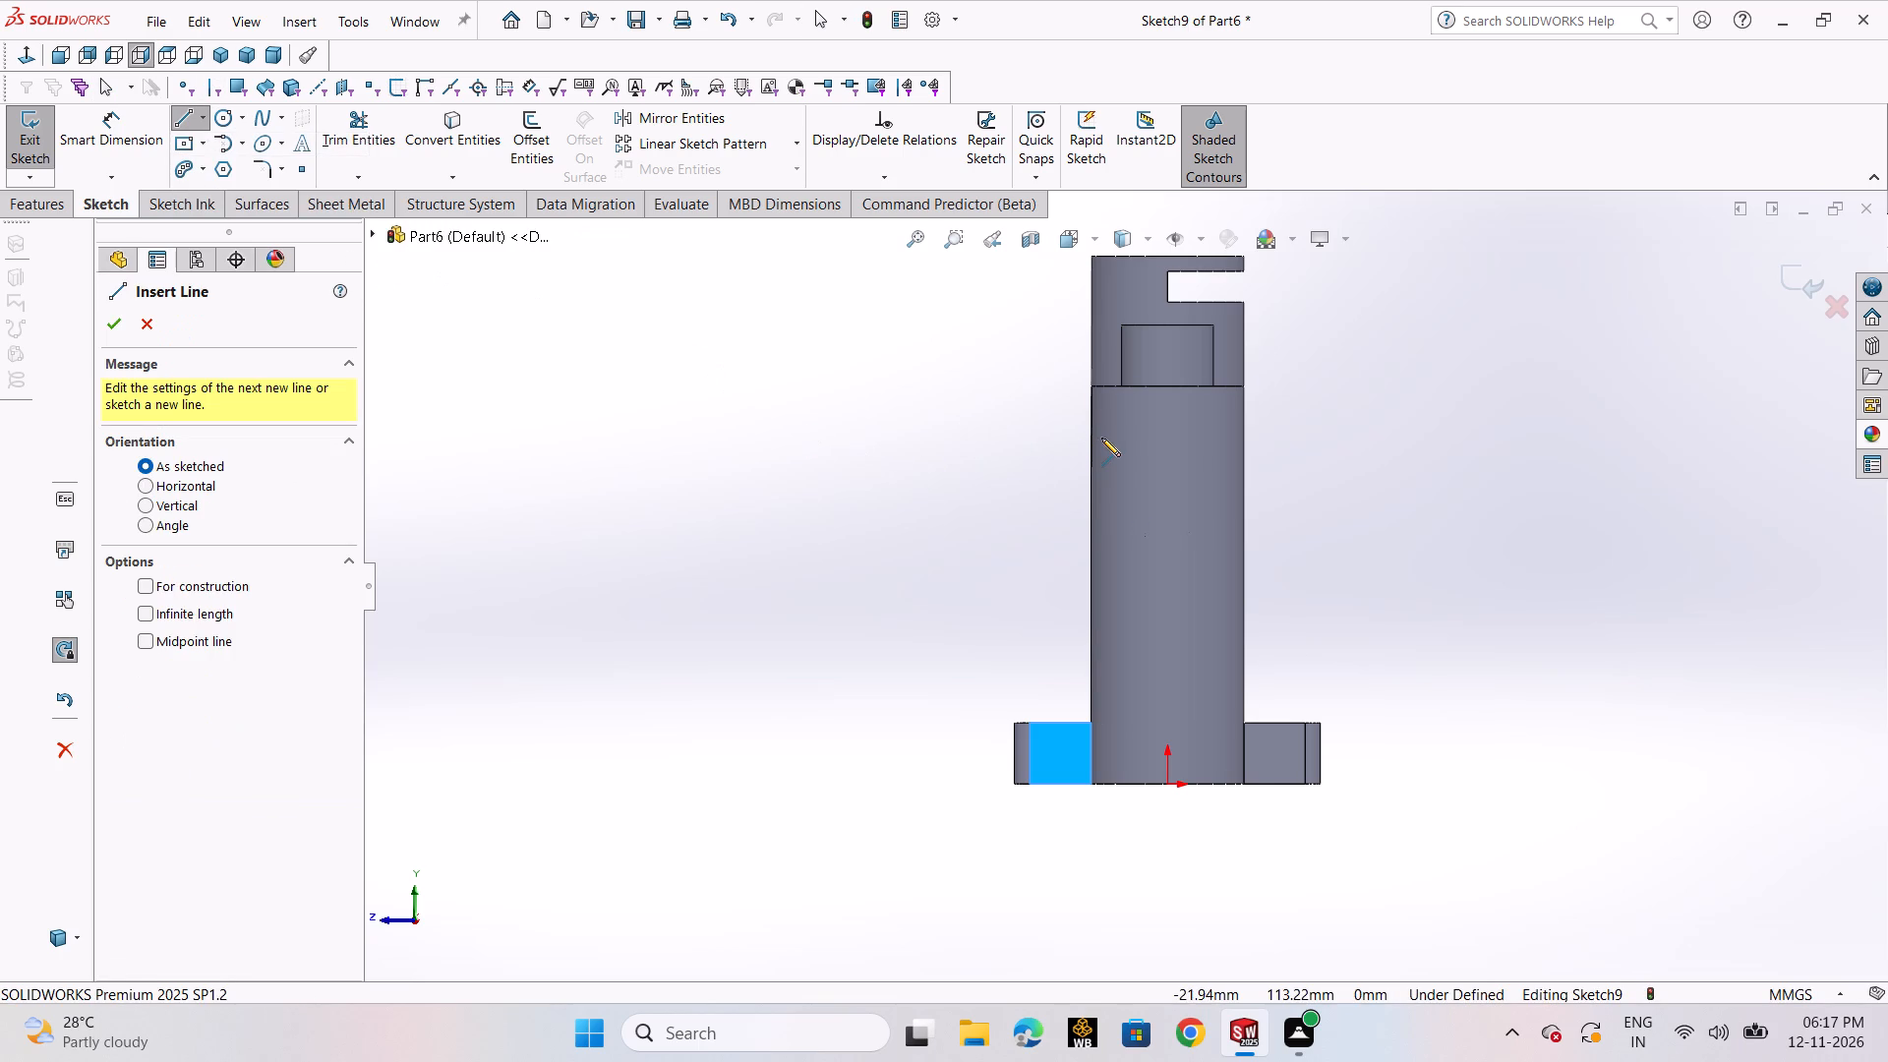
click(1089, 440)
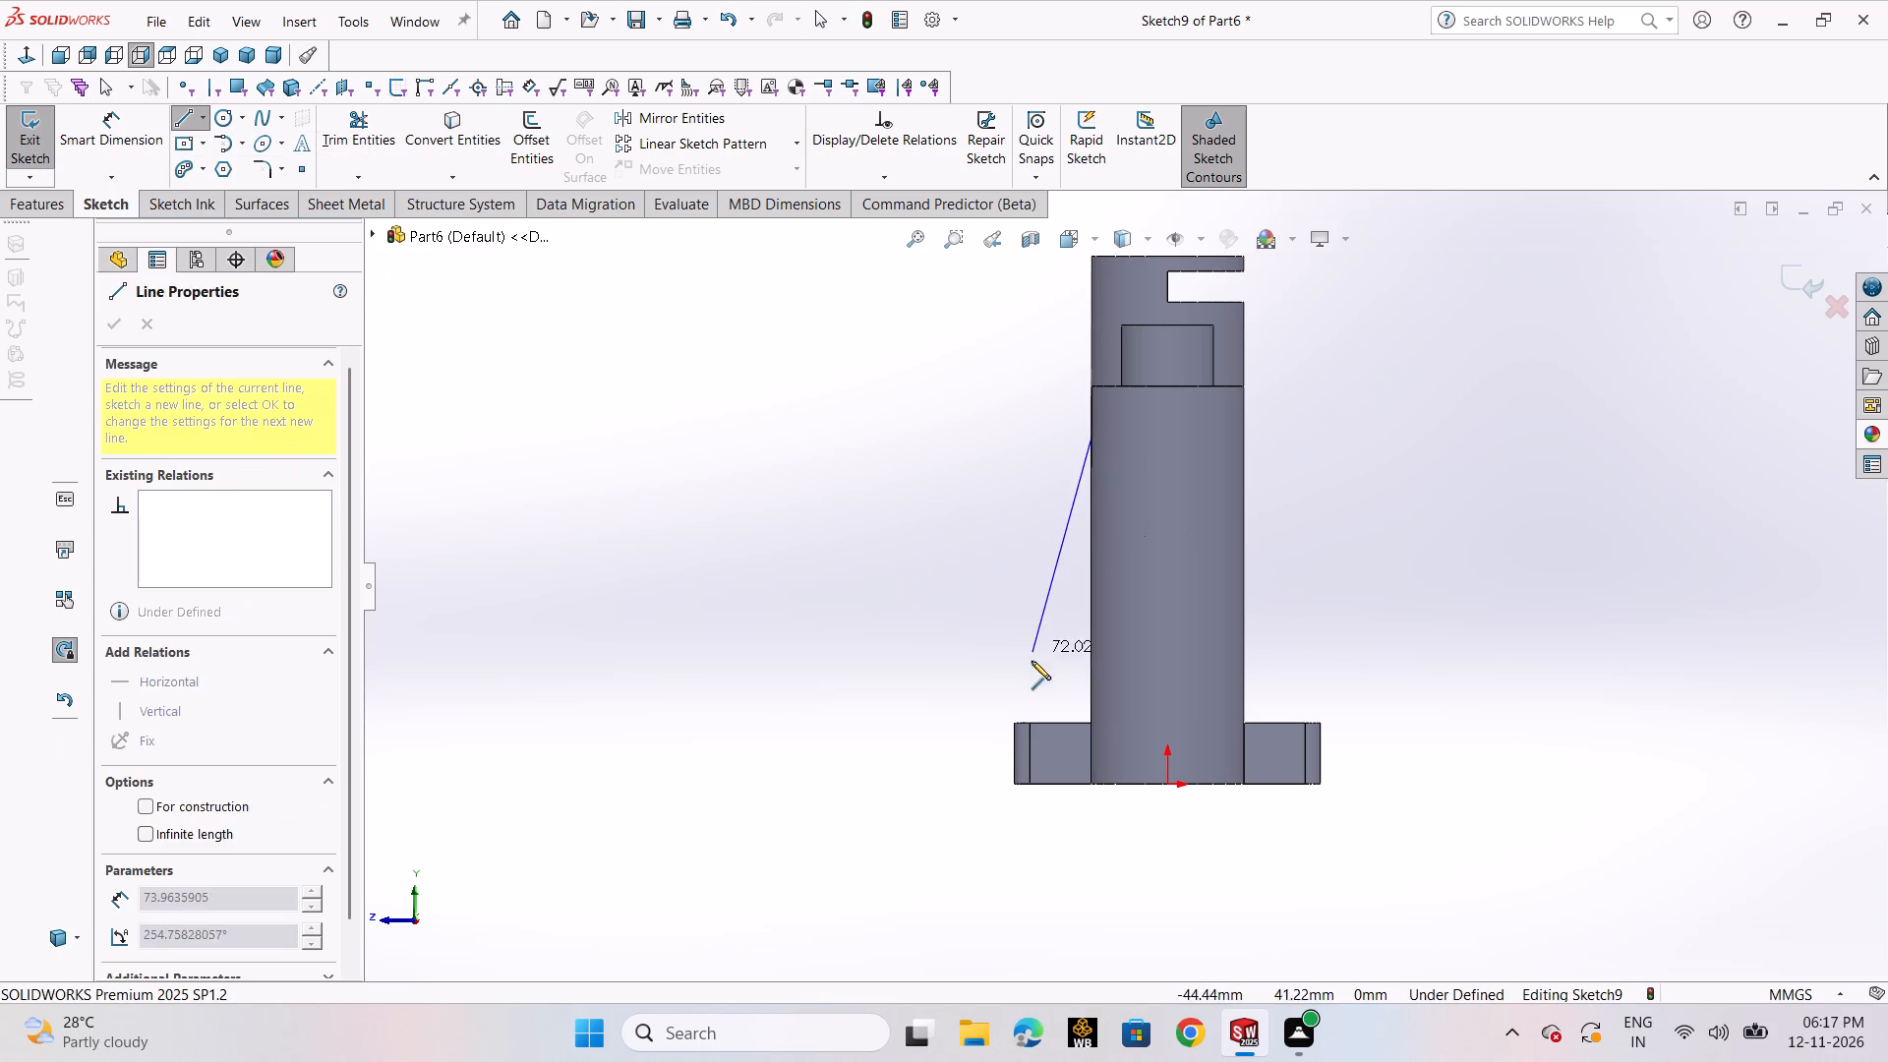
click(1013, 721)
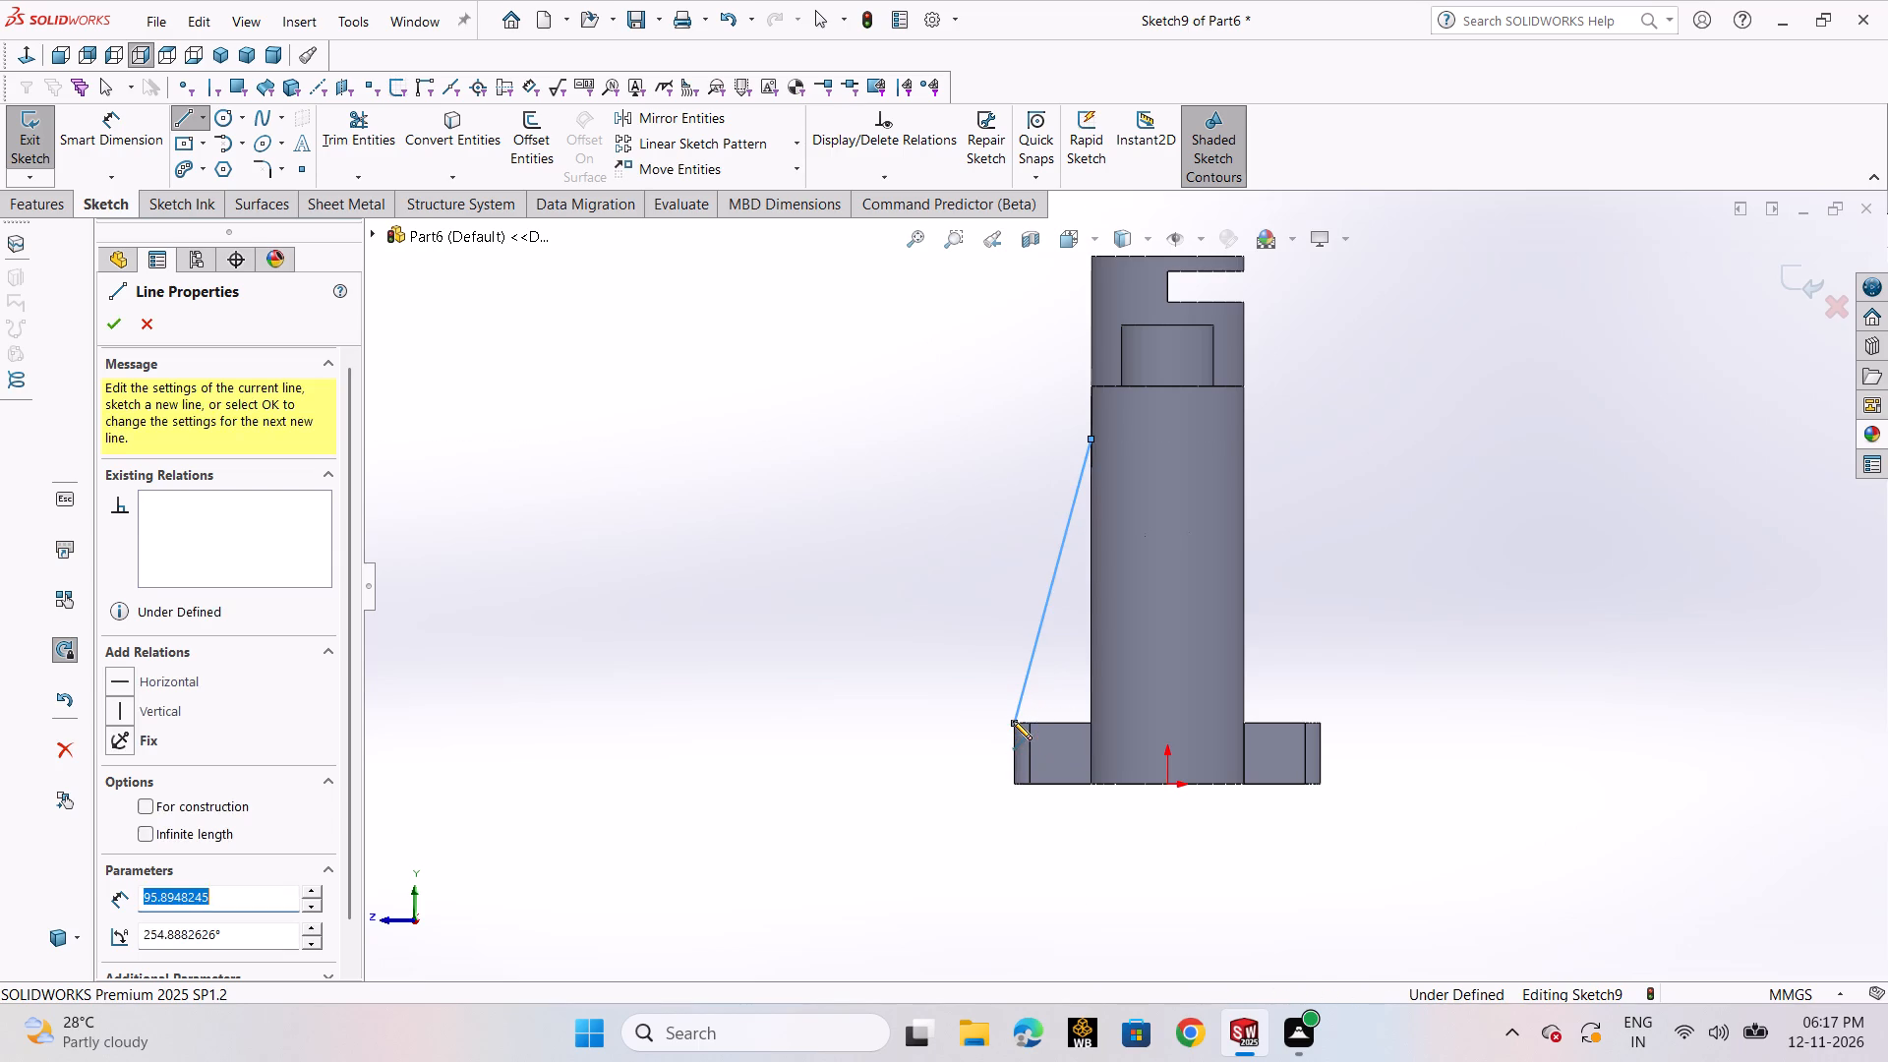
click(1092, 721)
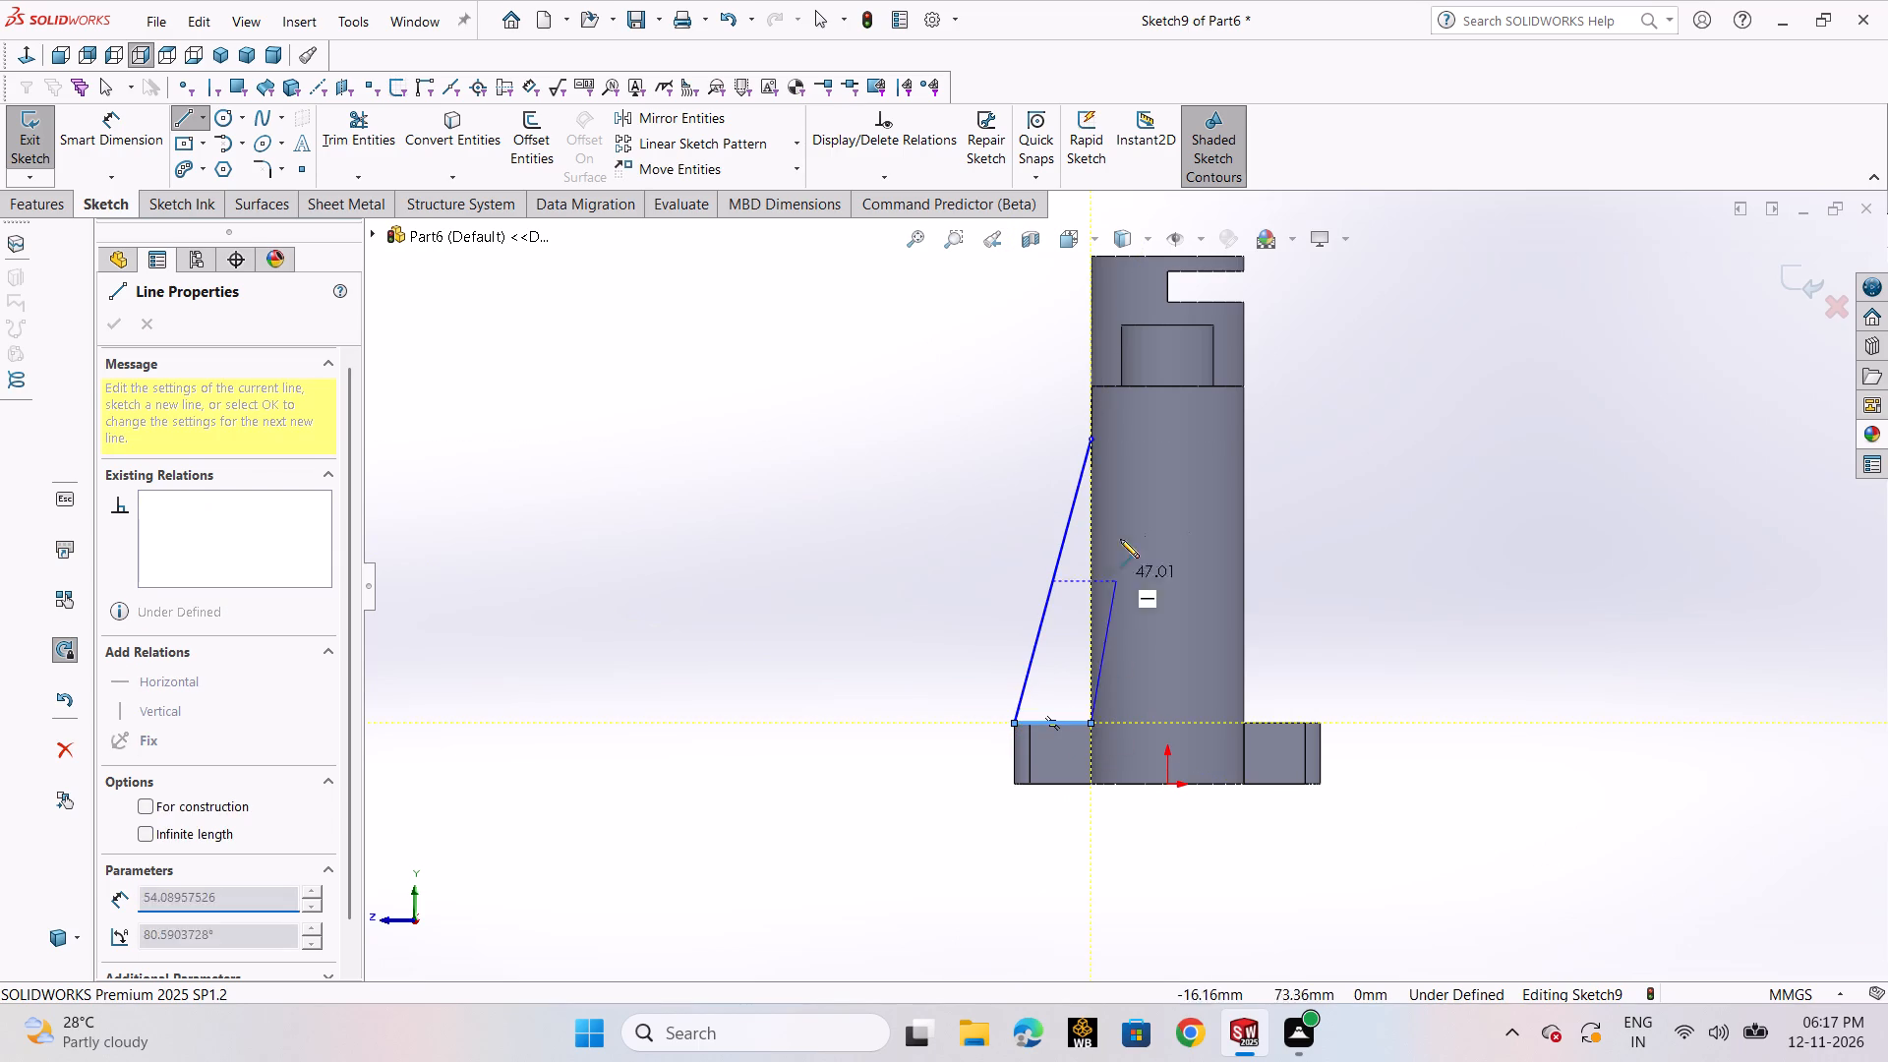
click(1091, 440)
right_click(1091, 440)
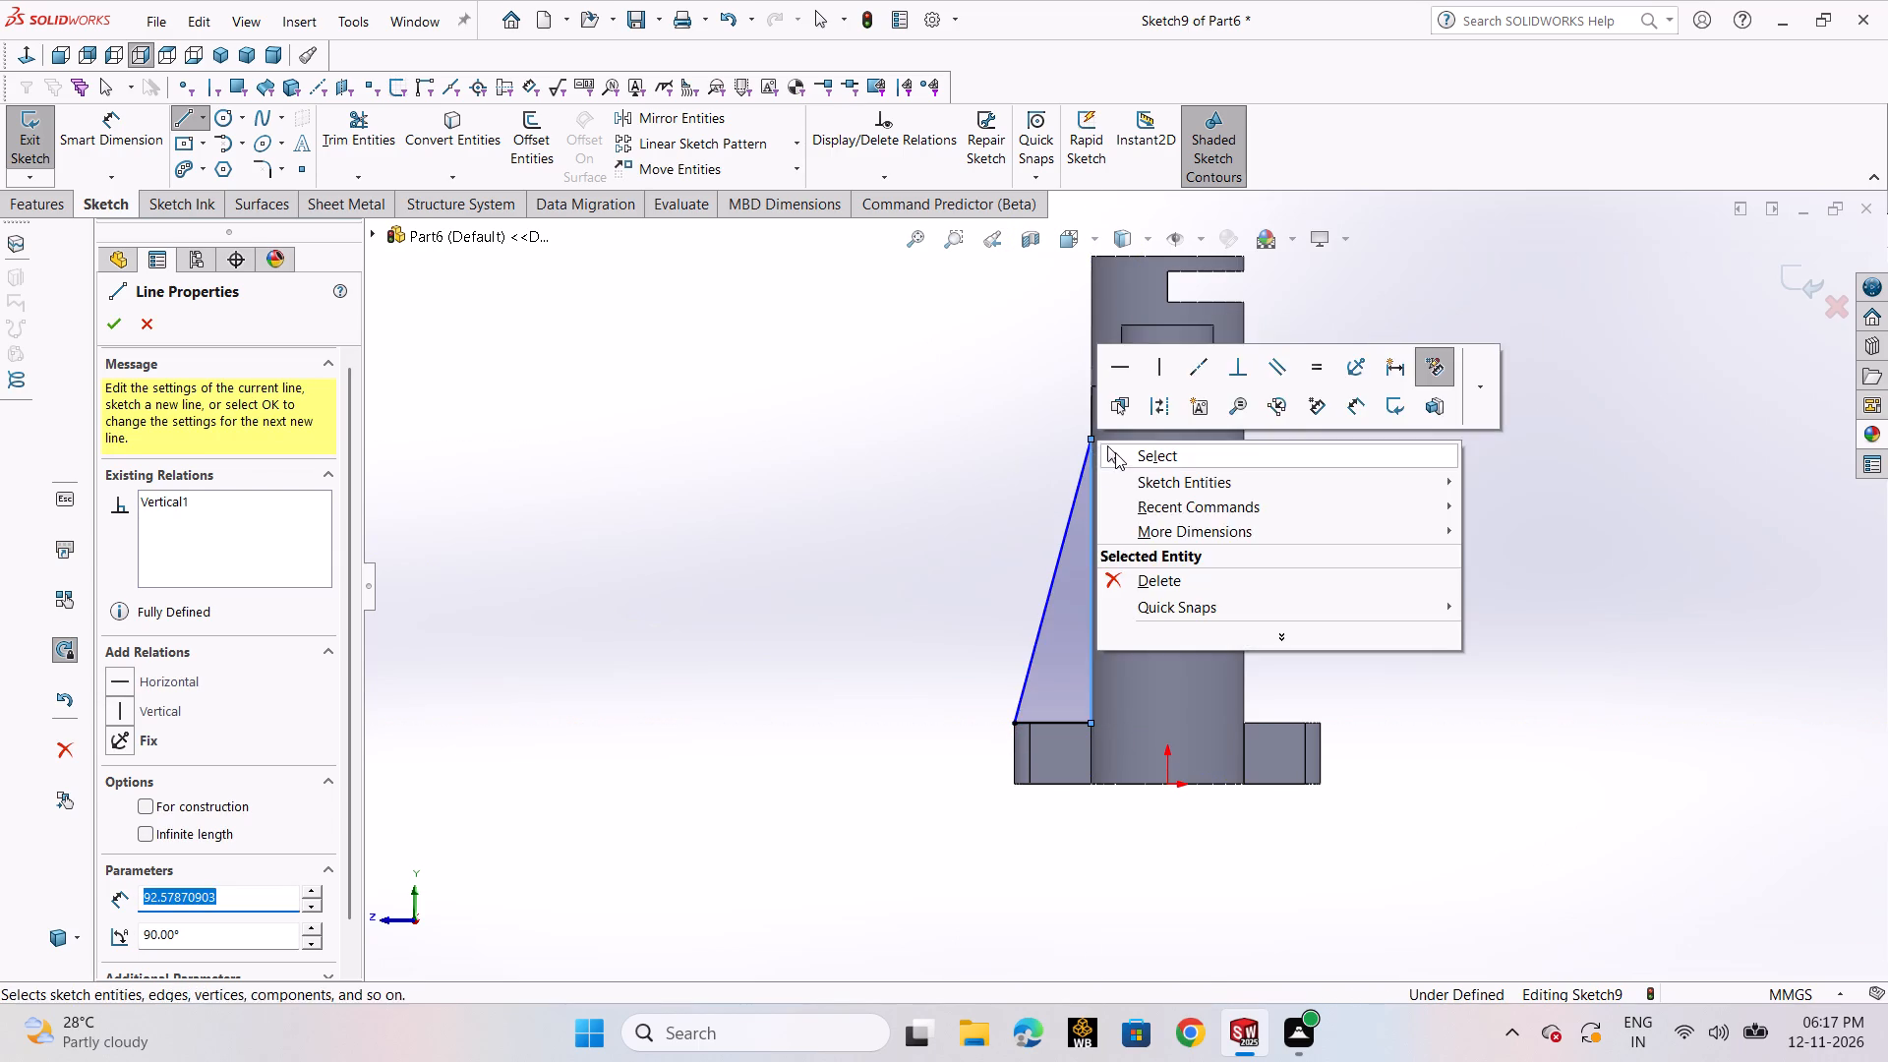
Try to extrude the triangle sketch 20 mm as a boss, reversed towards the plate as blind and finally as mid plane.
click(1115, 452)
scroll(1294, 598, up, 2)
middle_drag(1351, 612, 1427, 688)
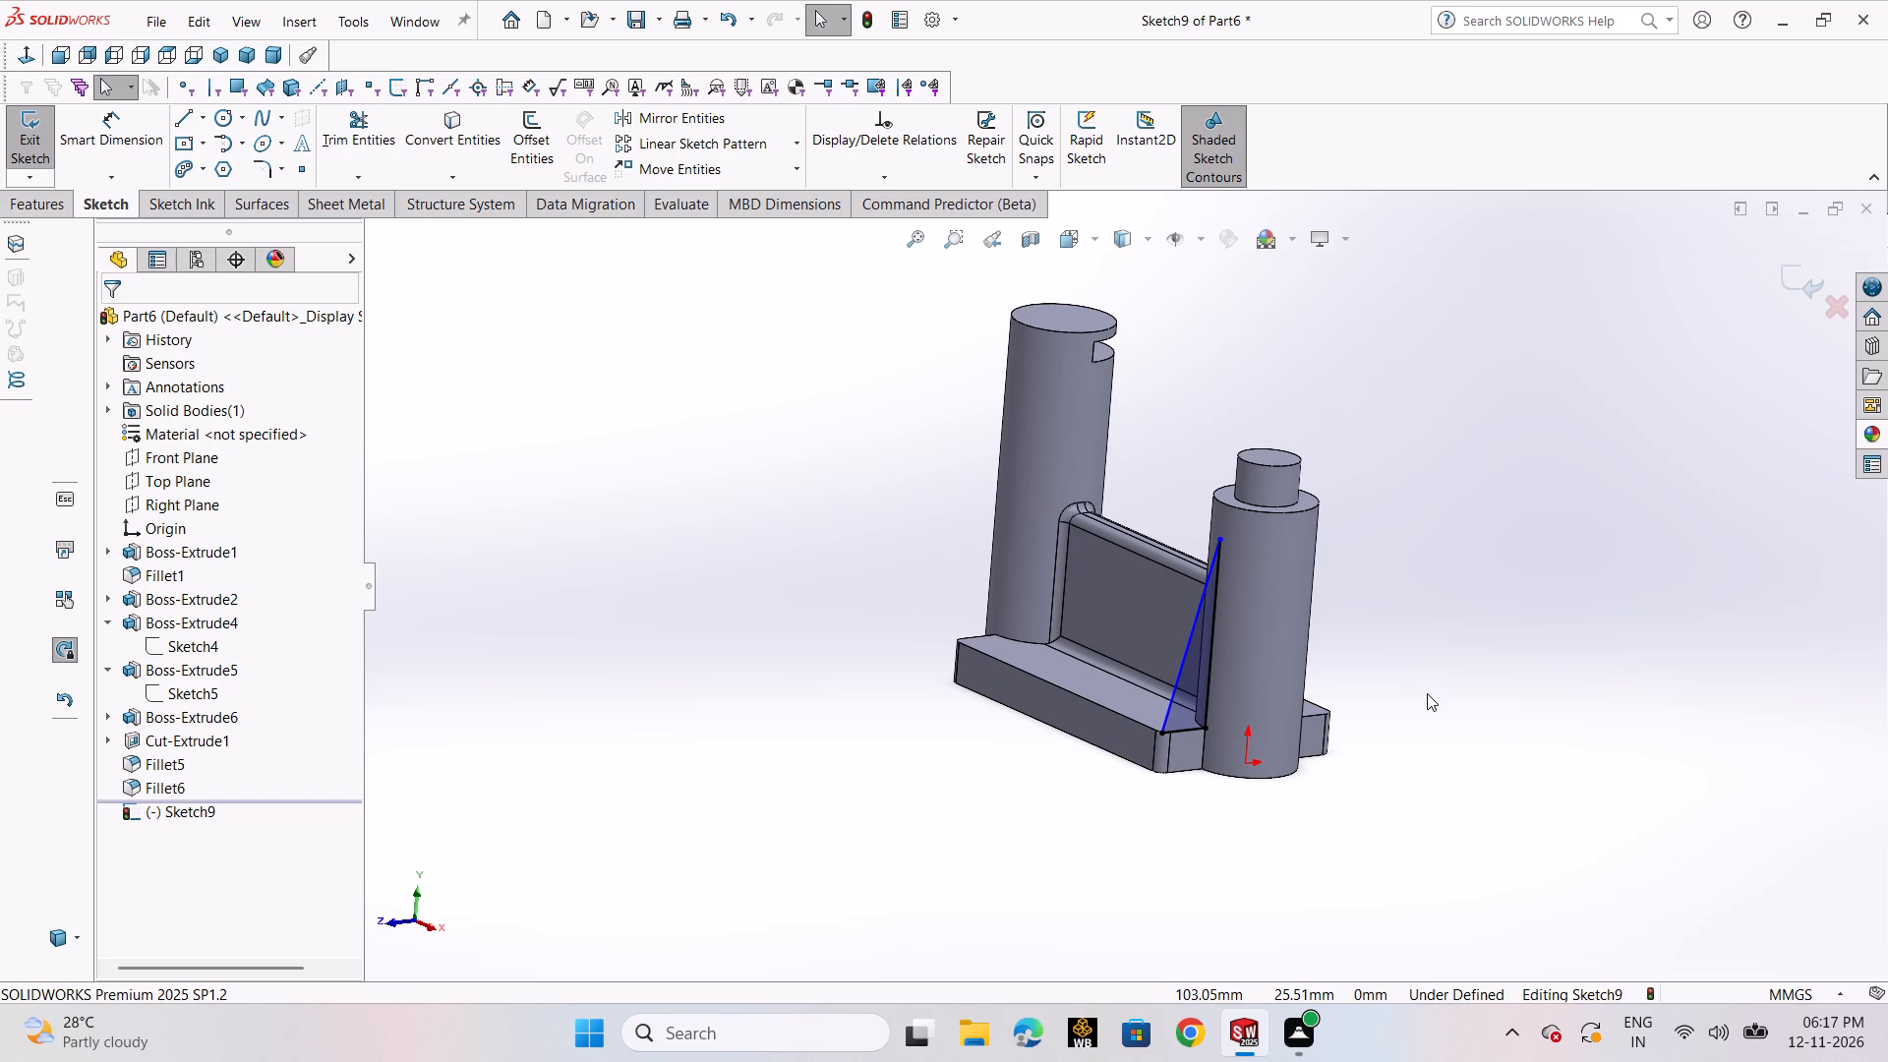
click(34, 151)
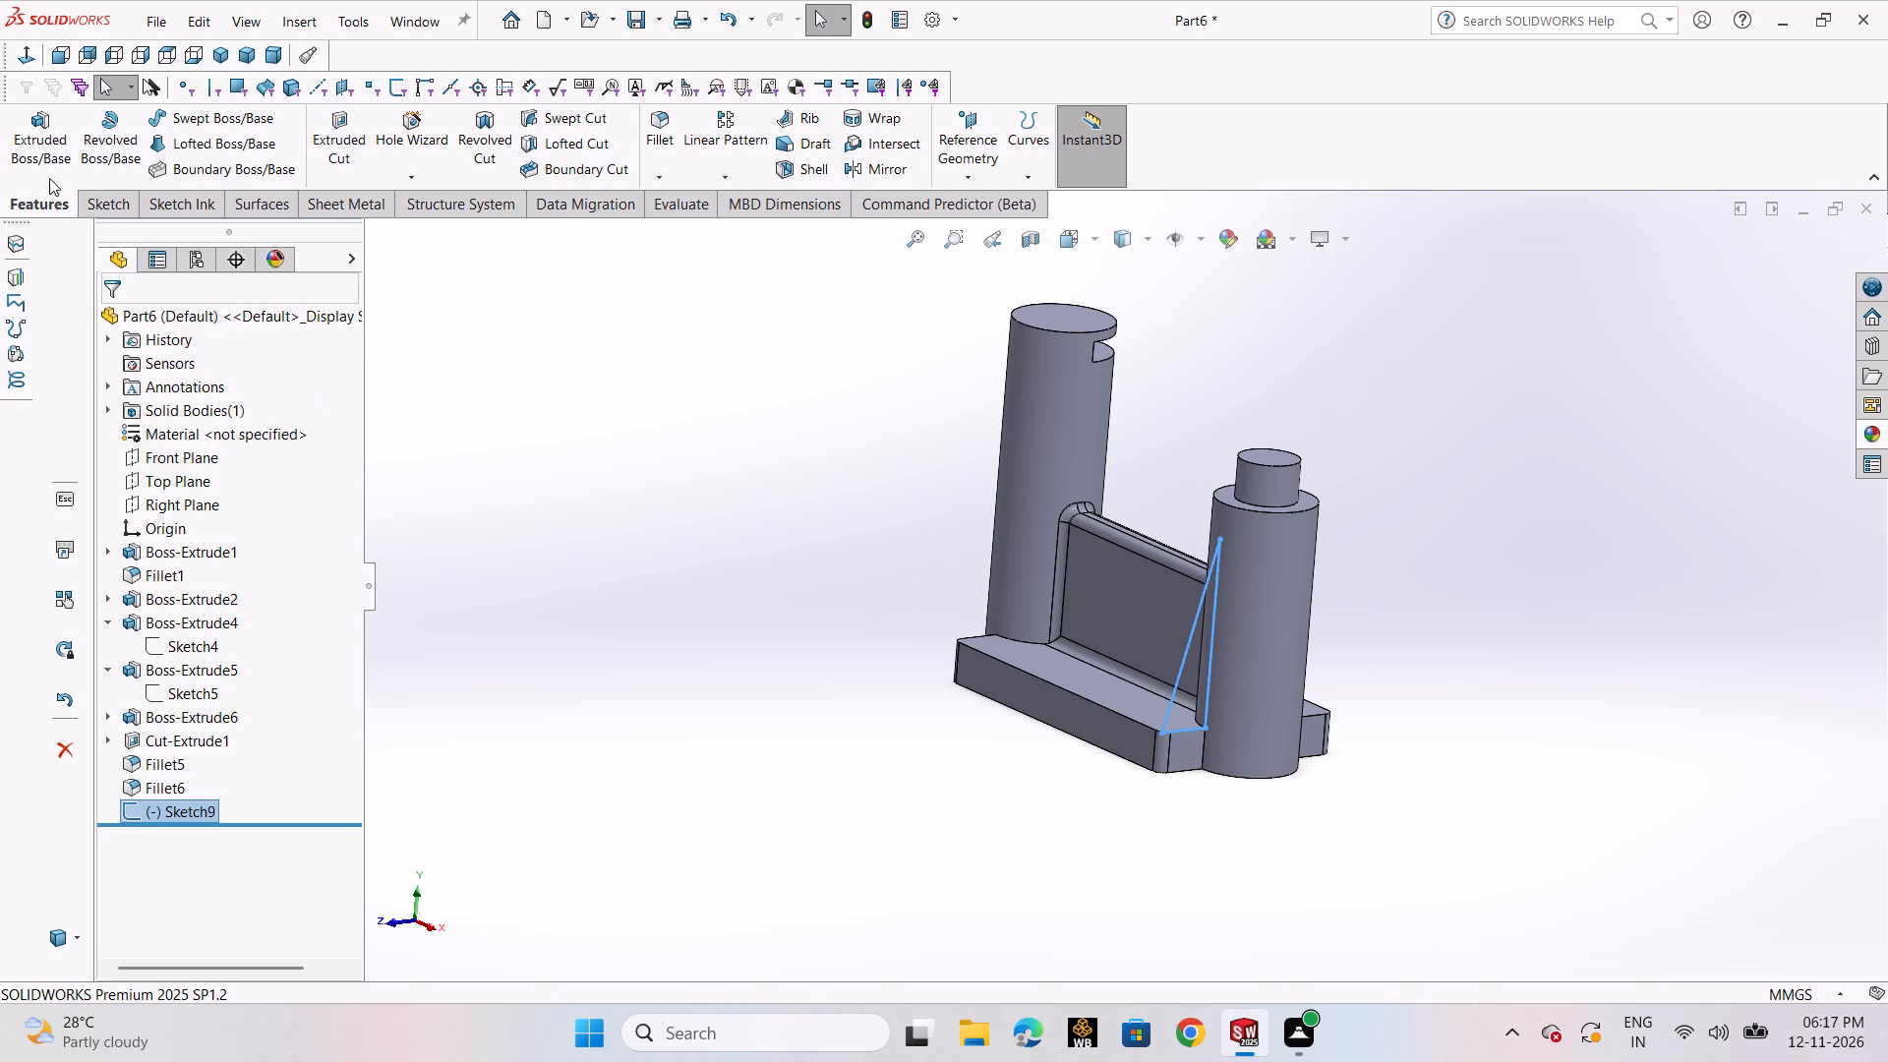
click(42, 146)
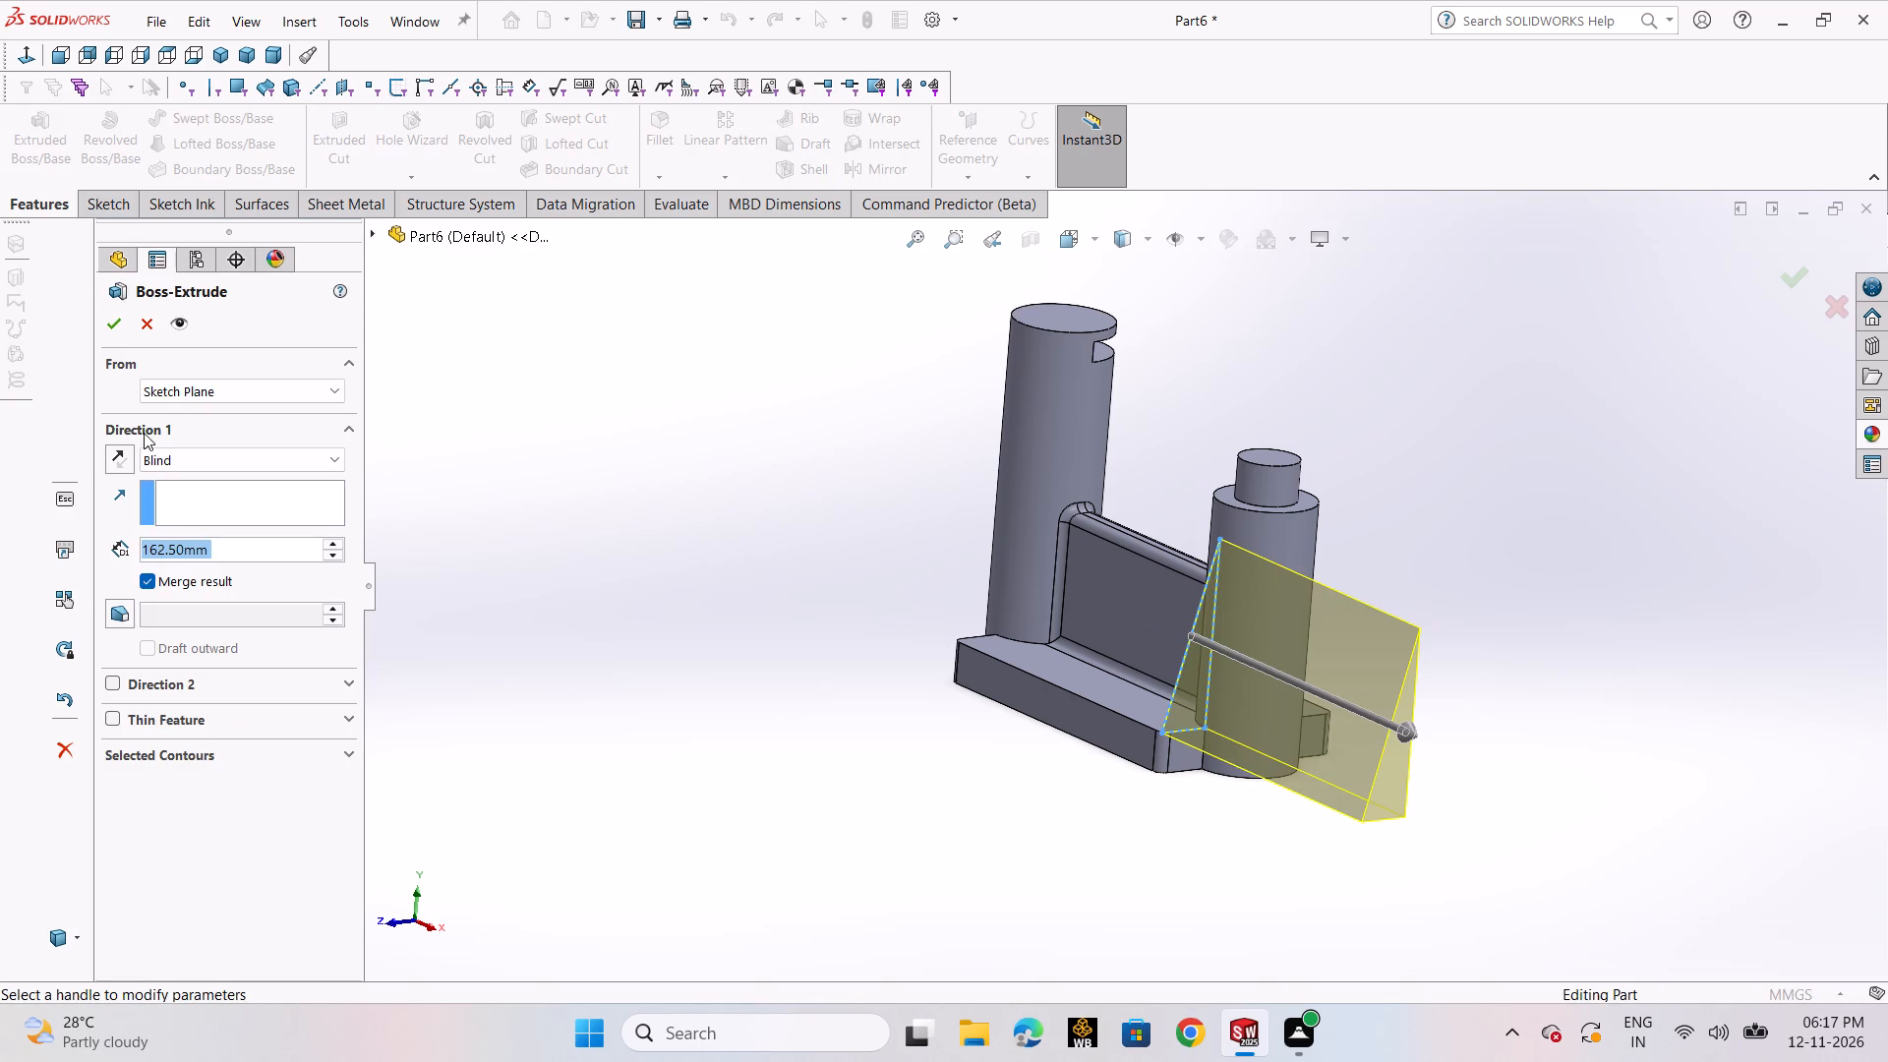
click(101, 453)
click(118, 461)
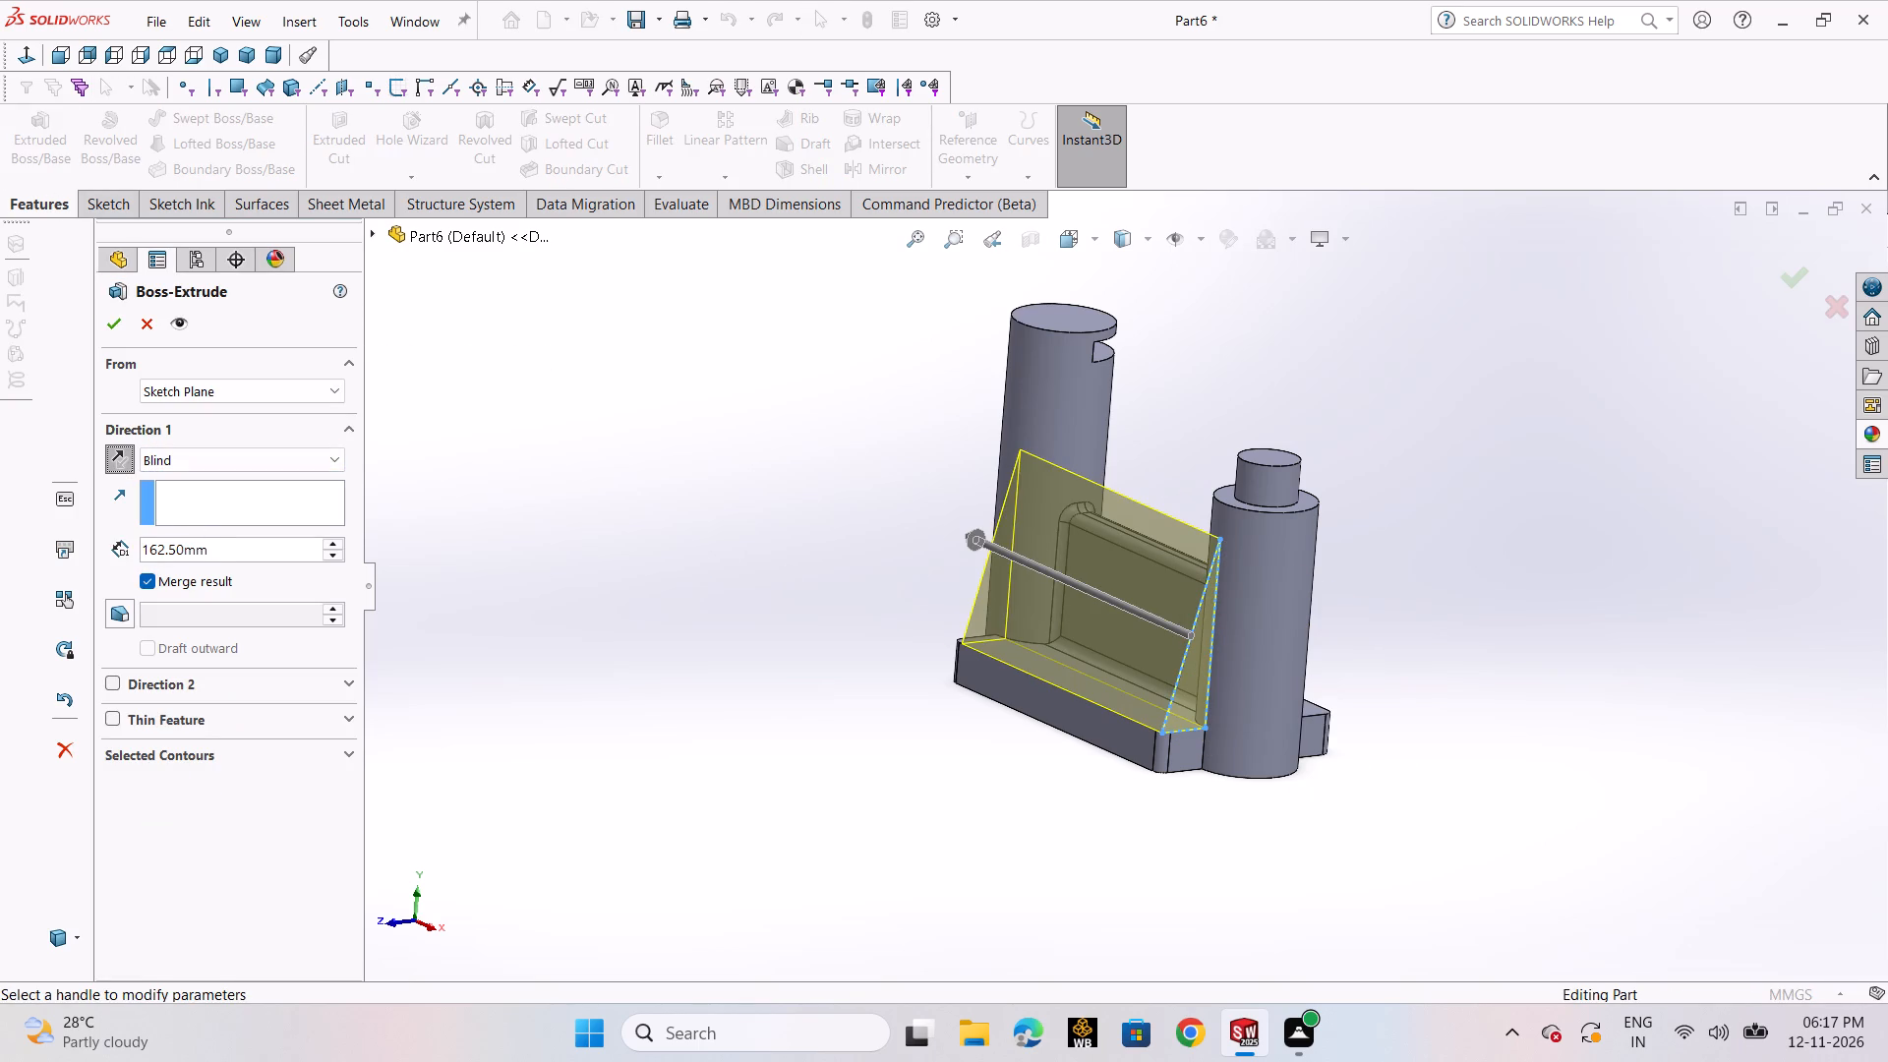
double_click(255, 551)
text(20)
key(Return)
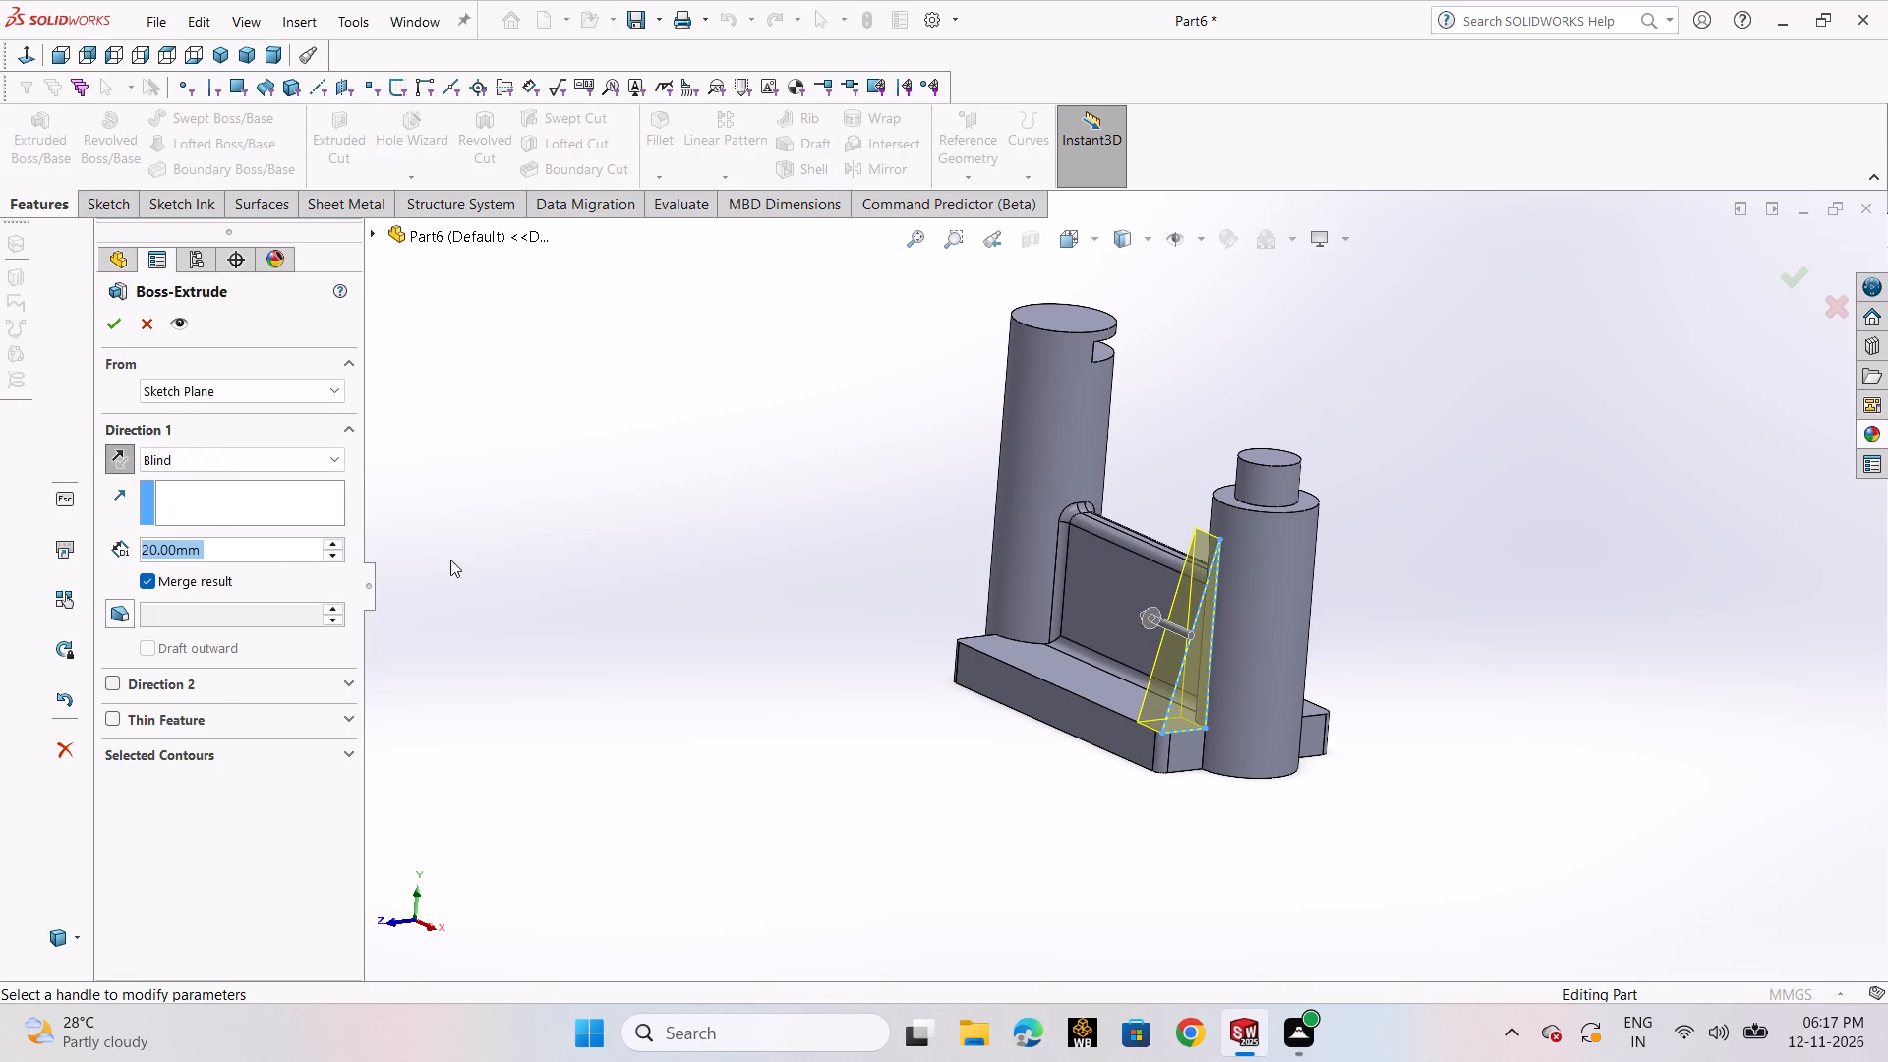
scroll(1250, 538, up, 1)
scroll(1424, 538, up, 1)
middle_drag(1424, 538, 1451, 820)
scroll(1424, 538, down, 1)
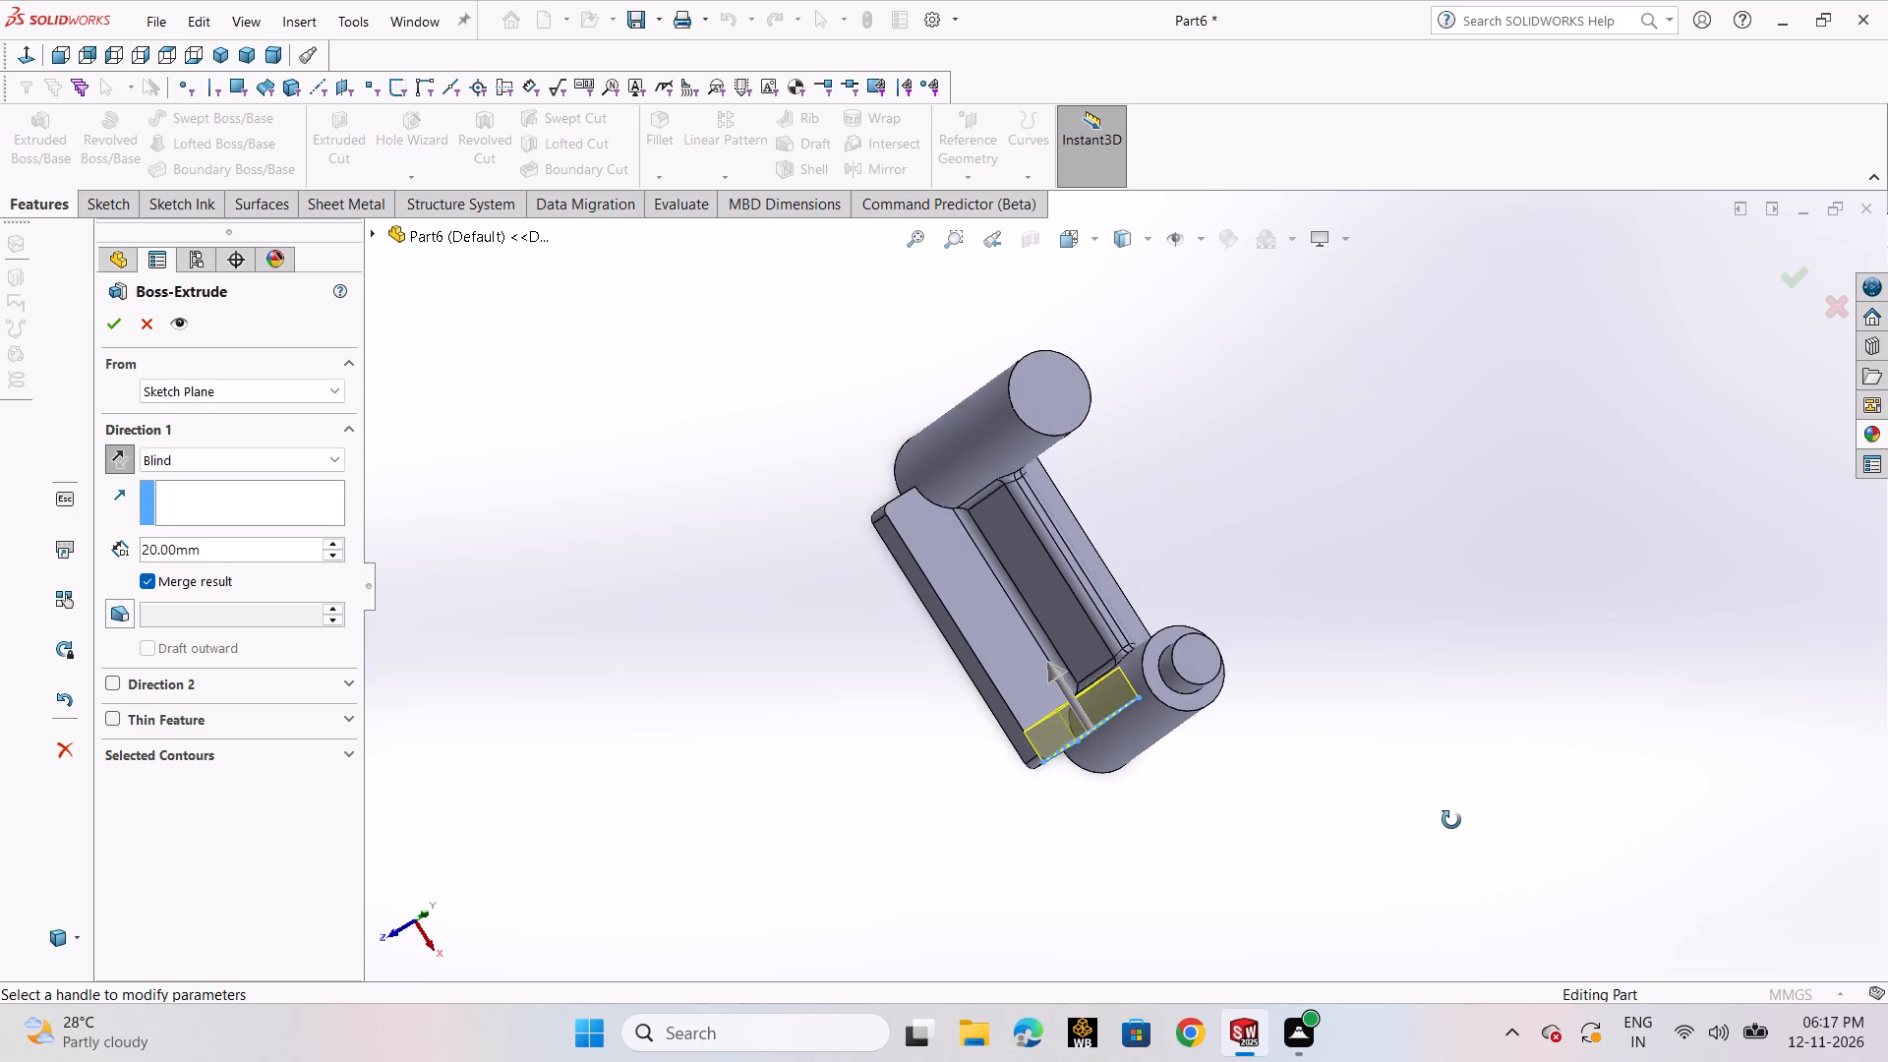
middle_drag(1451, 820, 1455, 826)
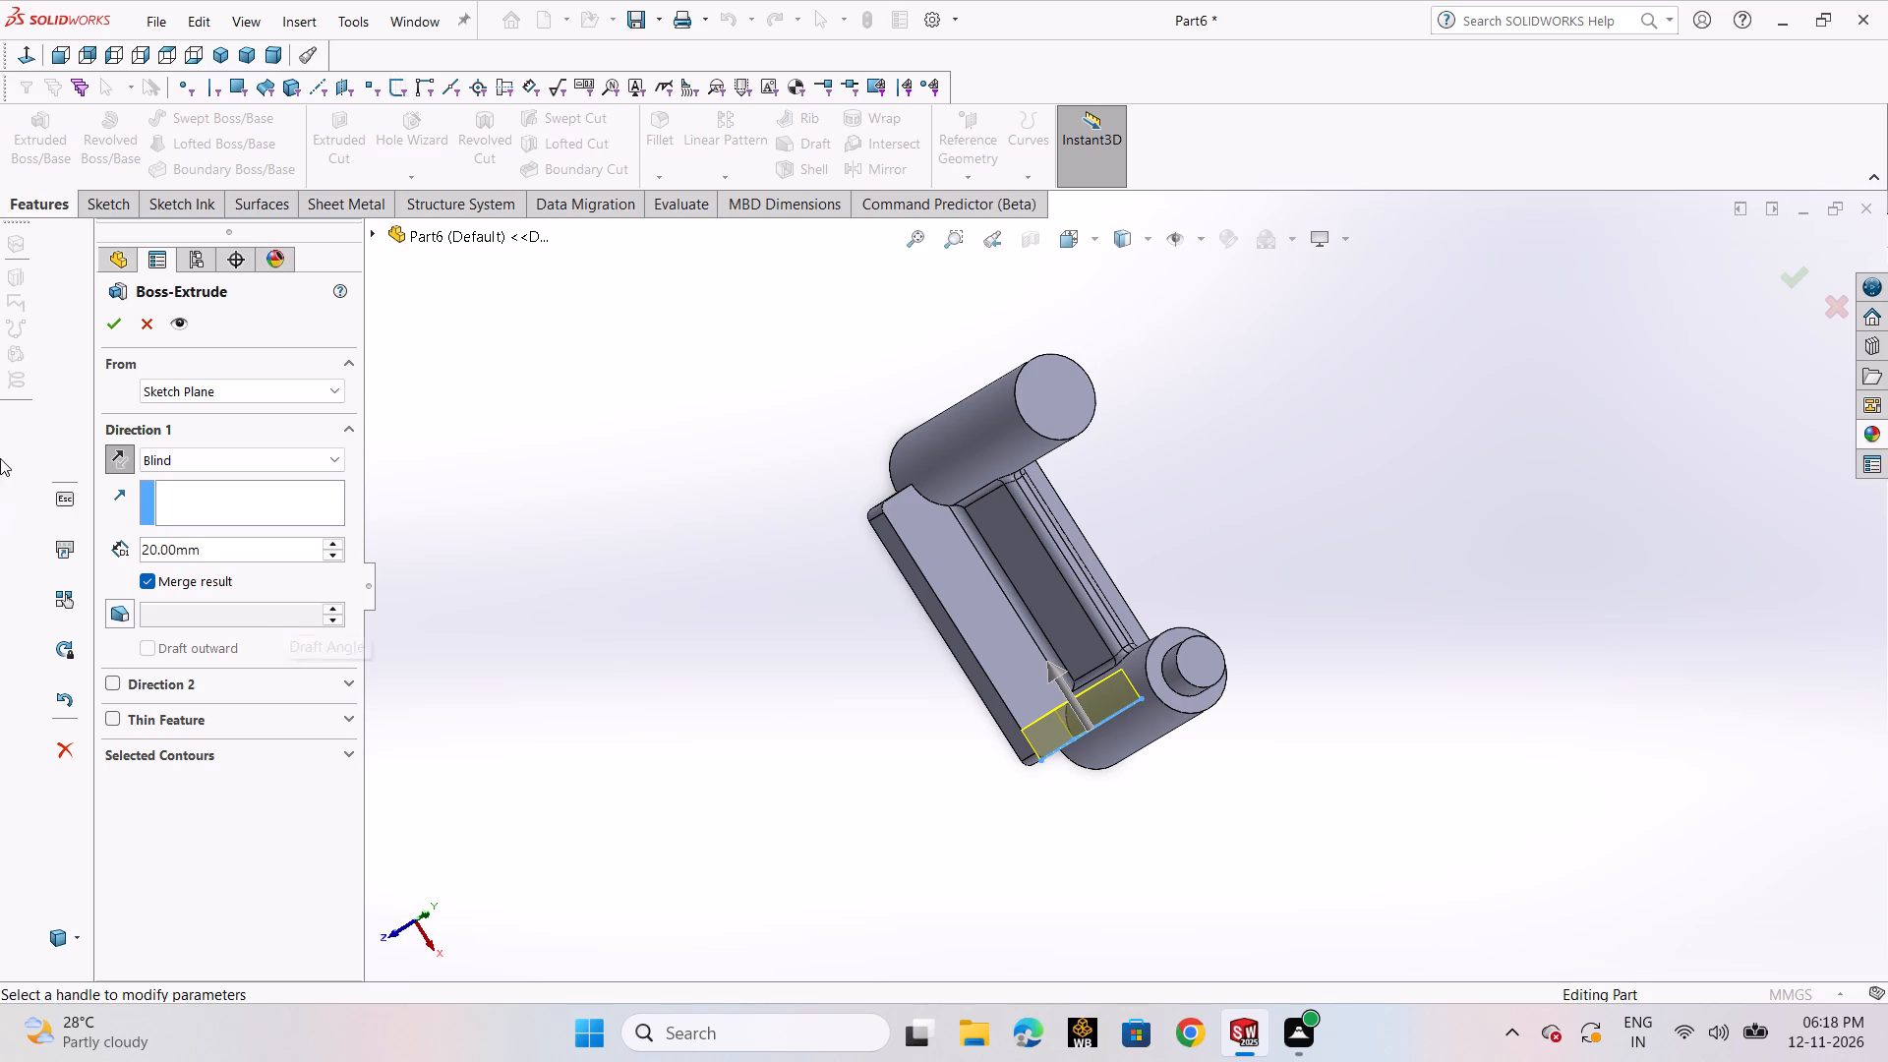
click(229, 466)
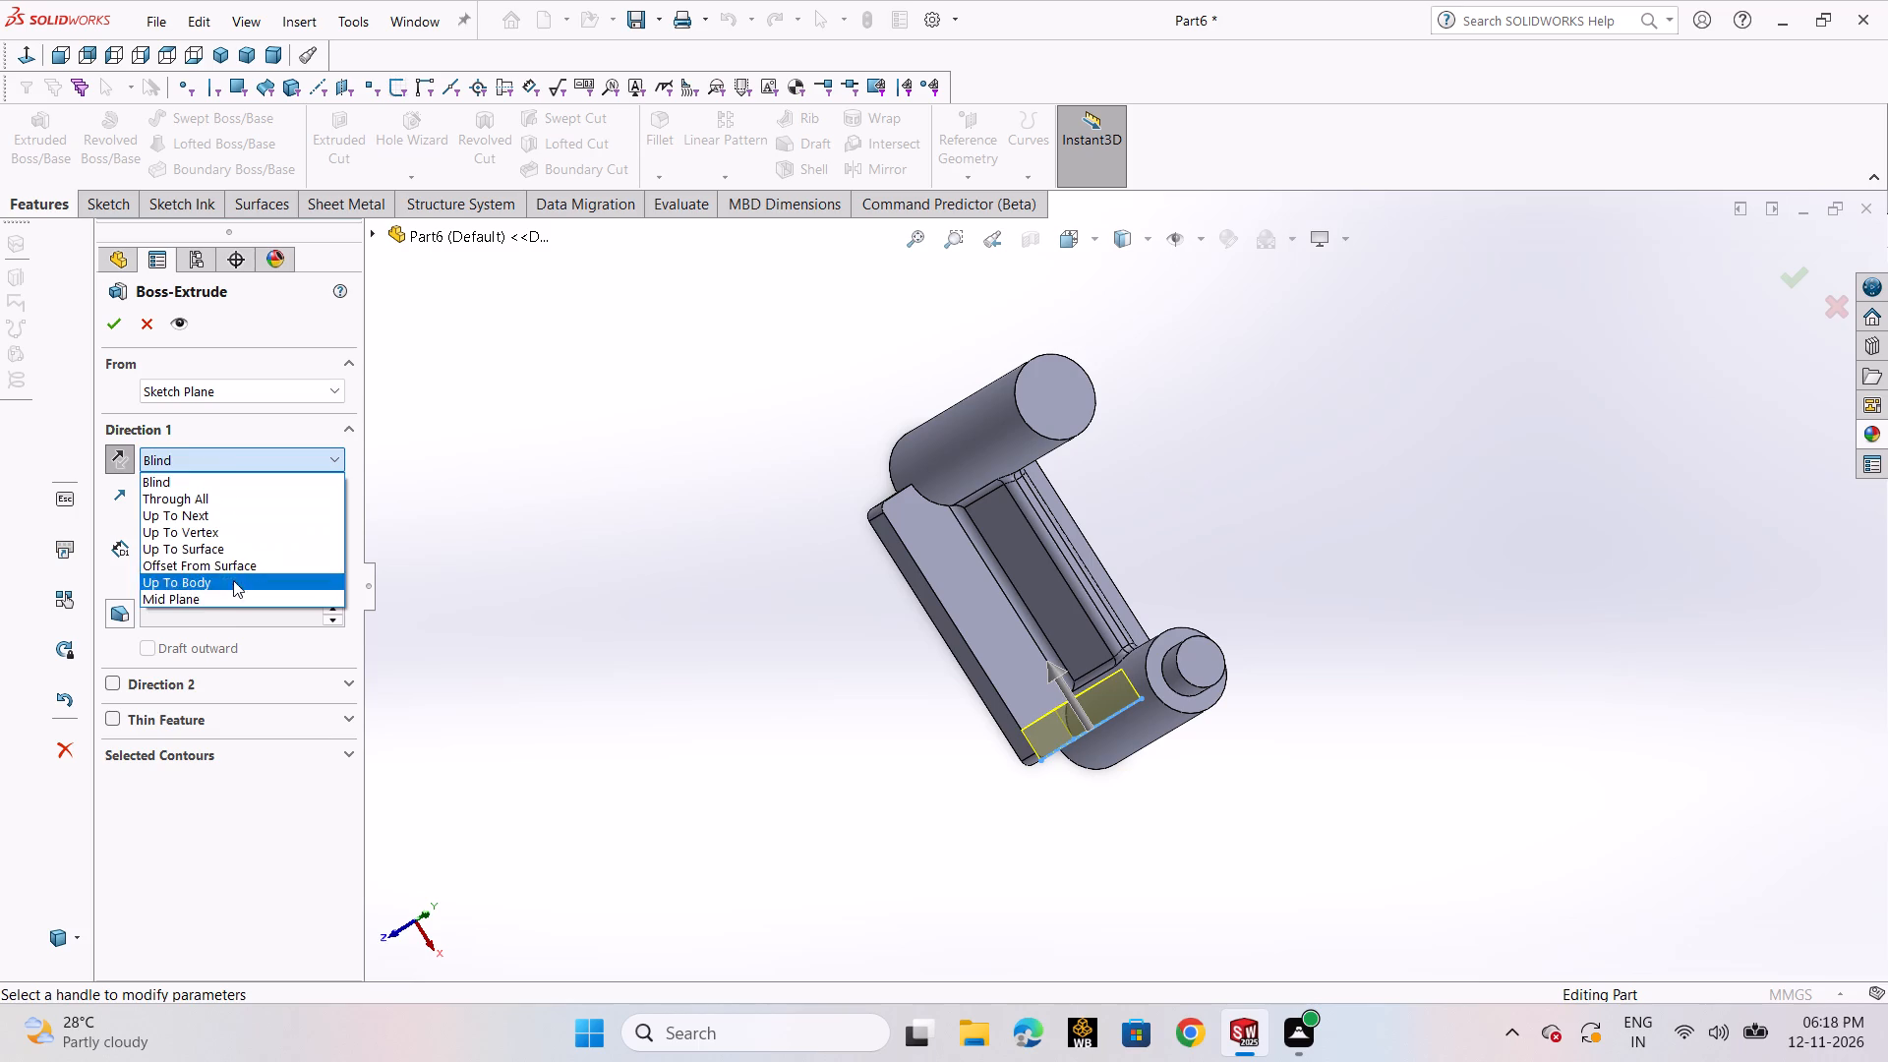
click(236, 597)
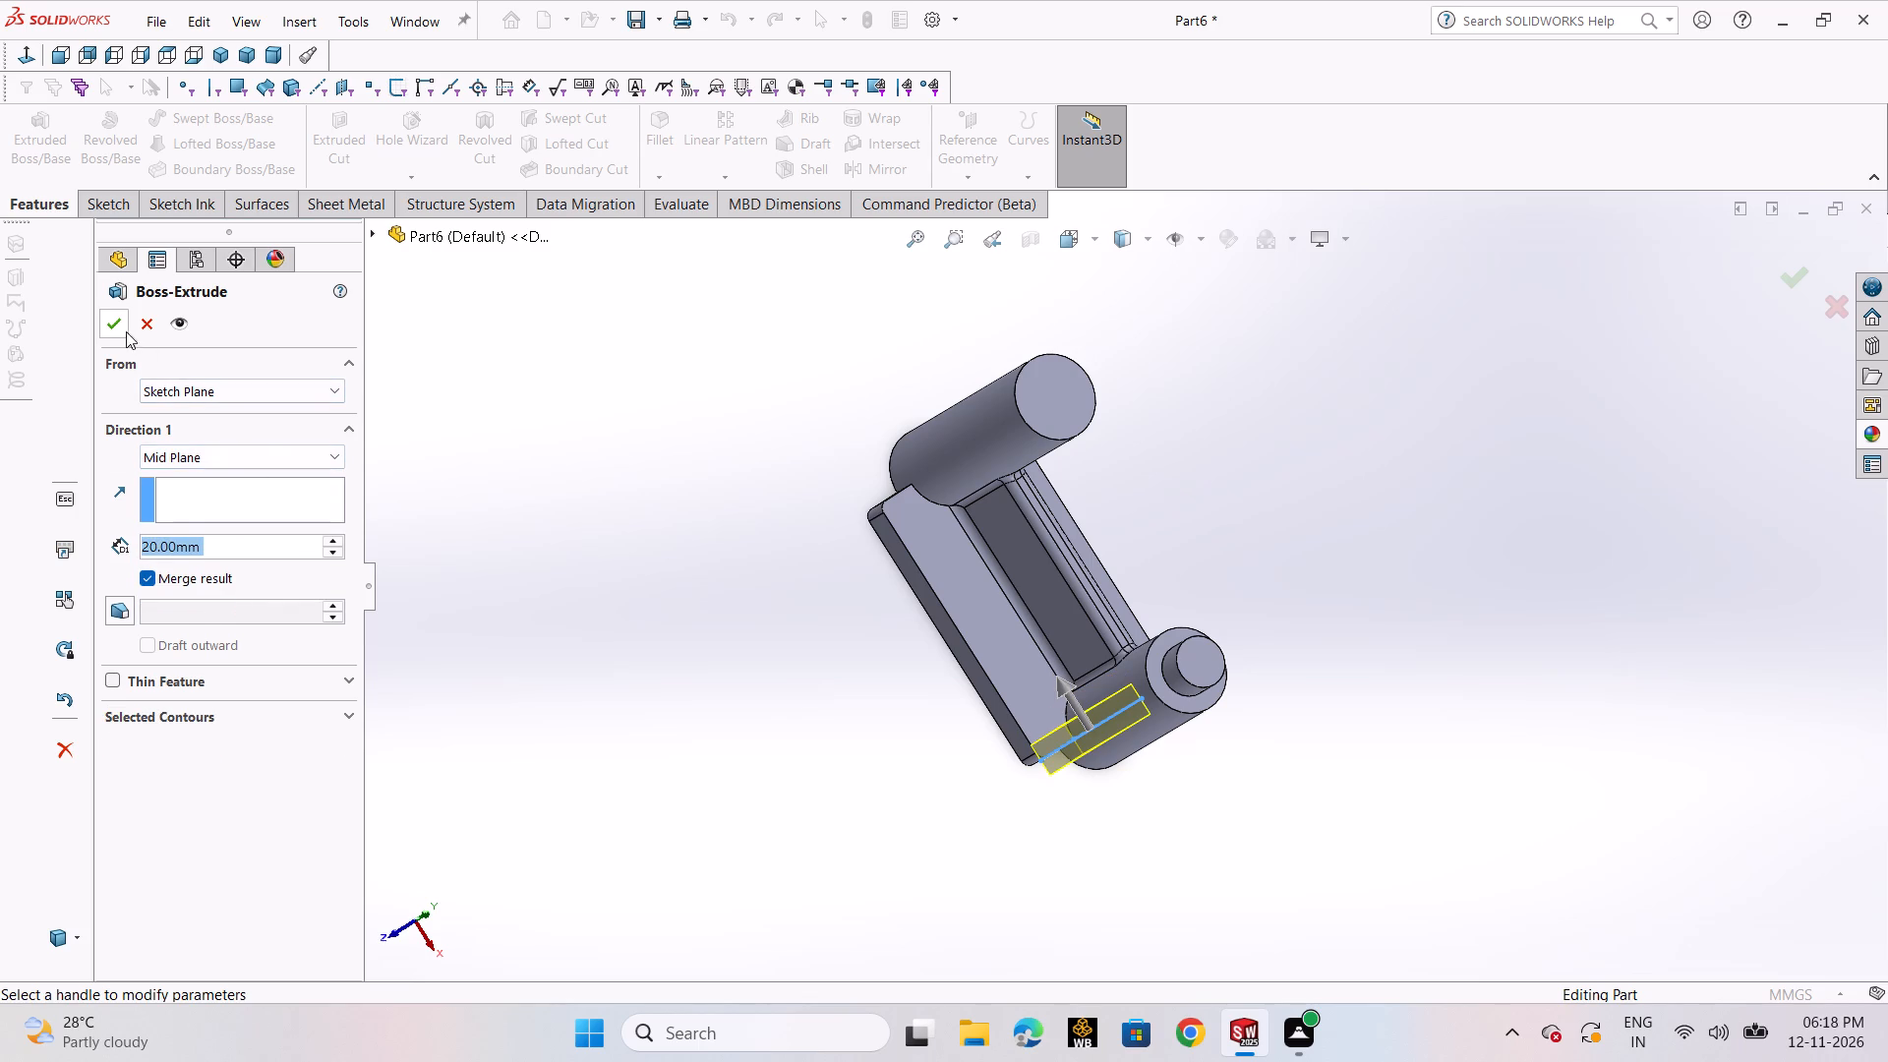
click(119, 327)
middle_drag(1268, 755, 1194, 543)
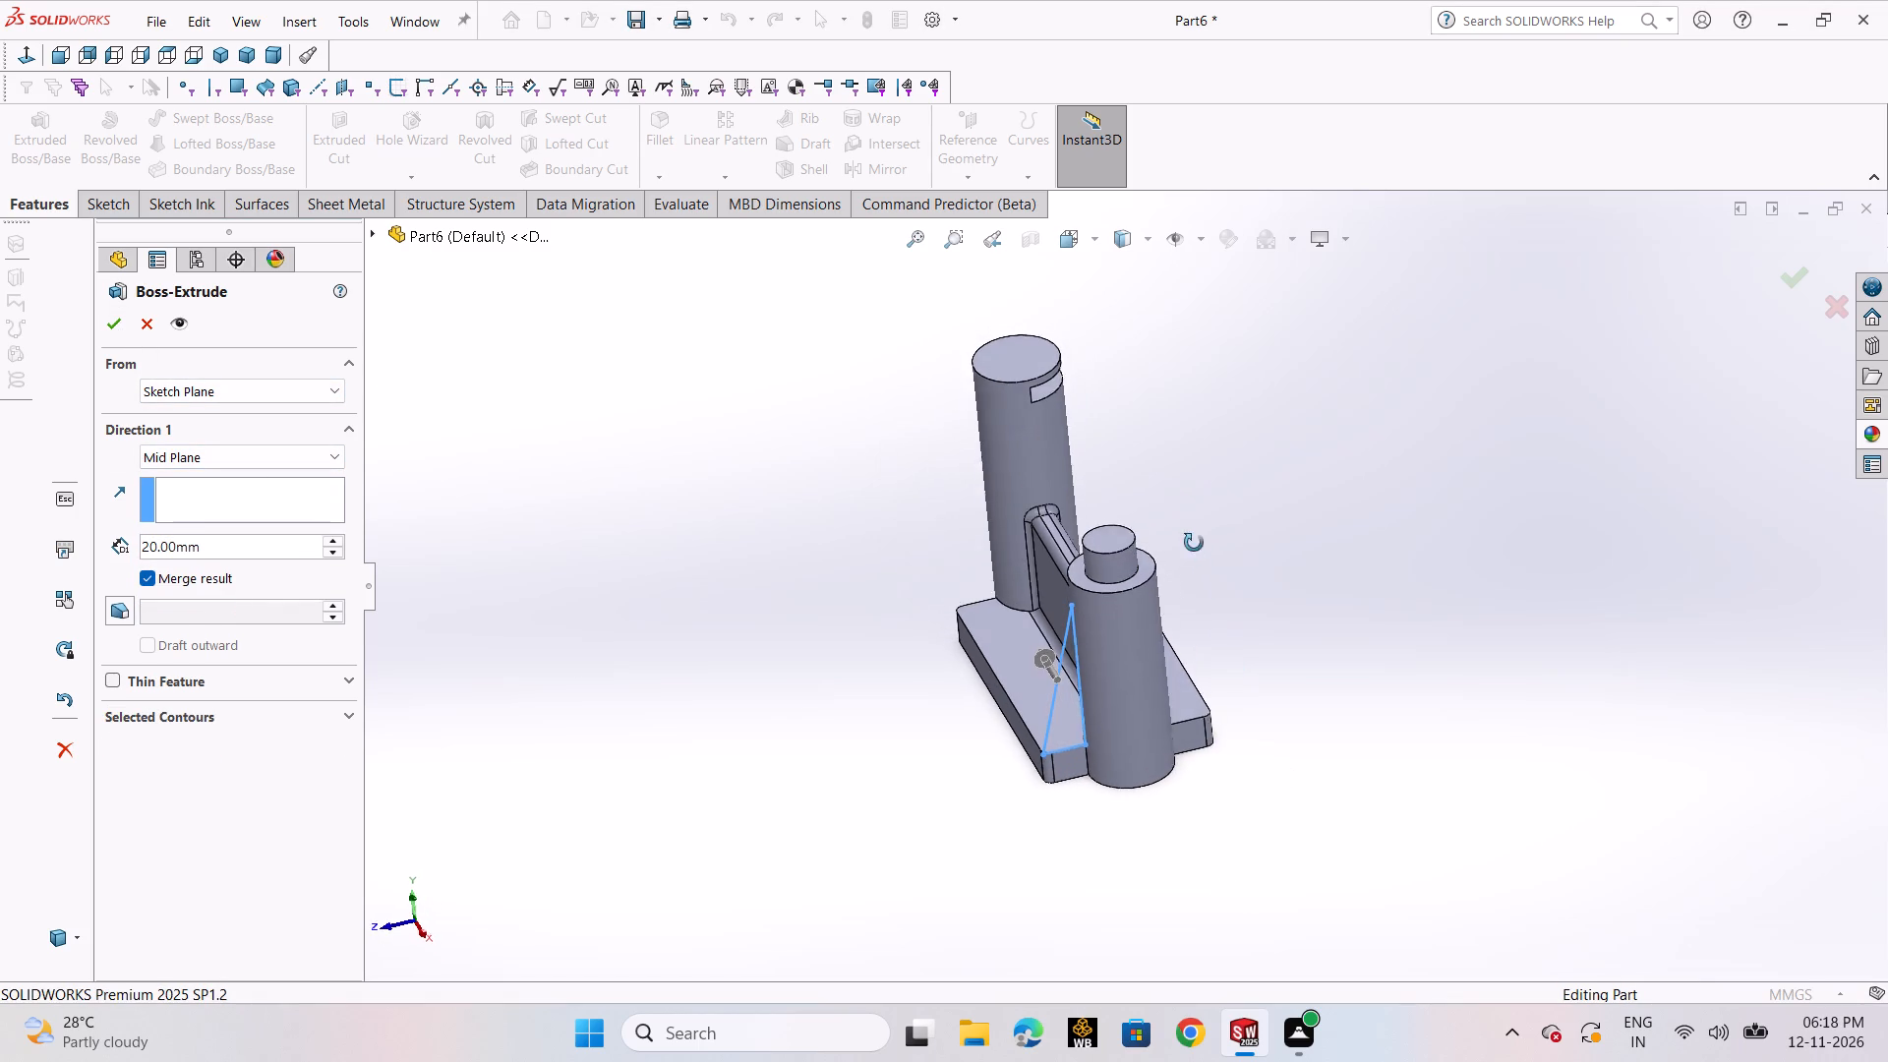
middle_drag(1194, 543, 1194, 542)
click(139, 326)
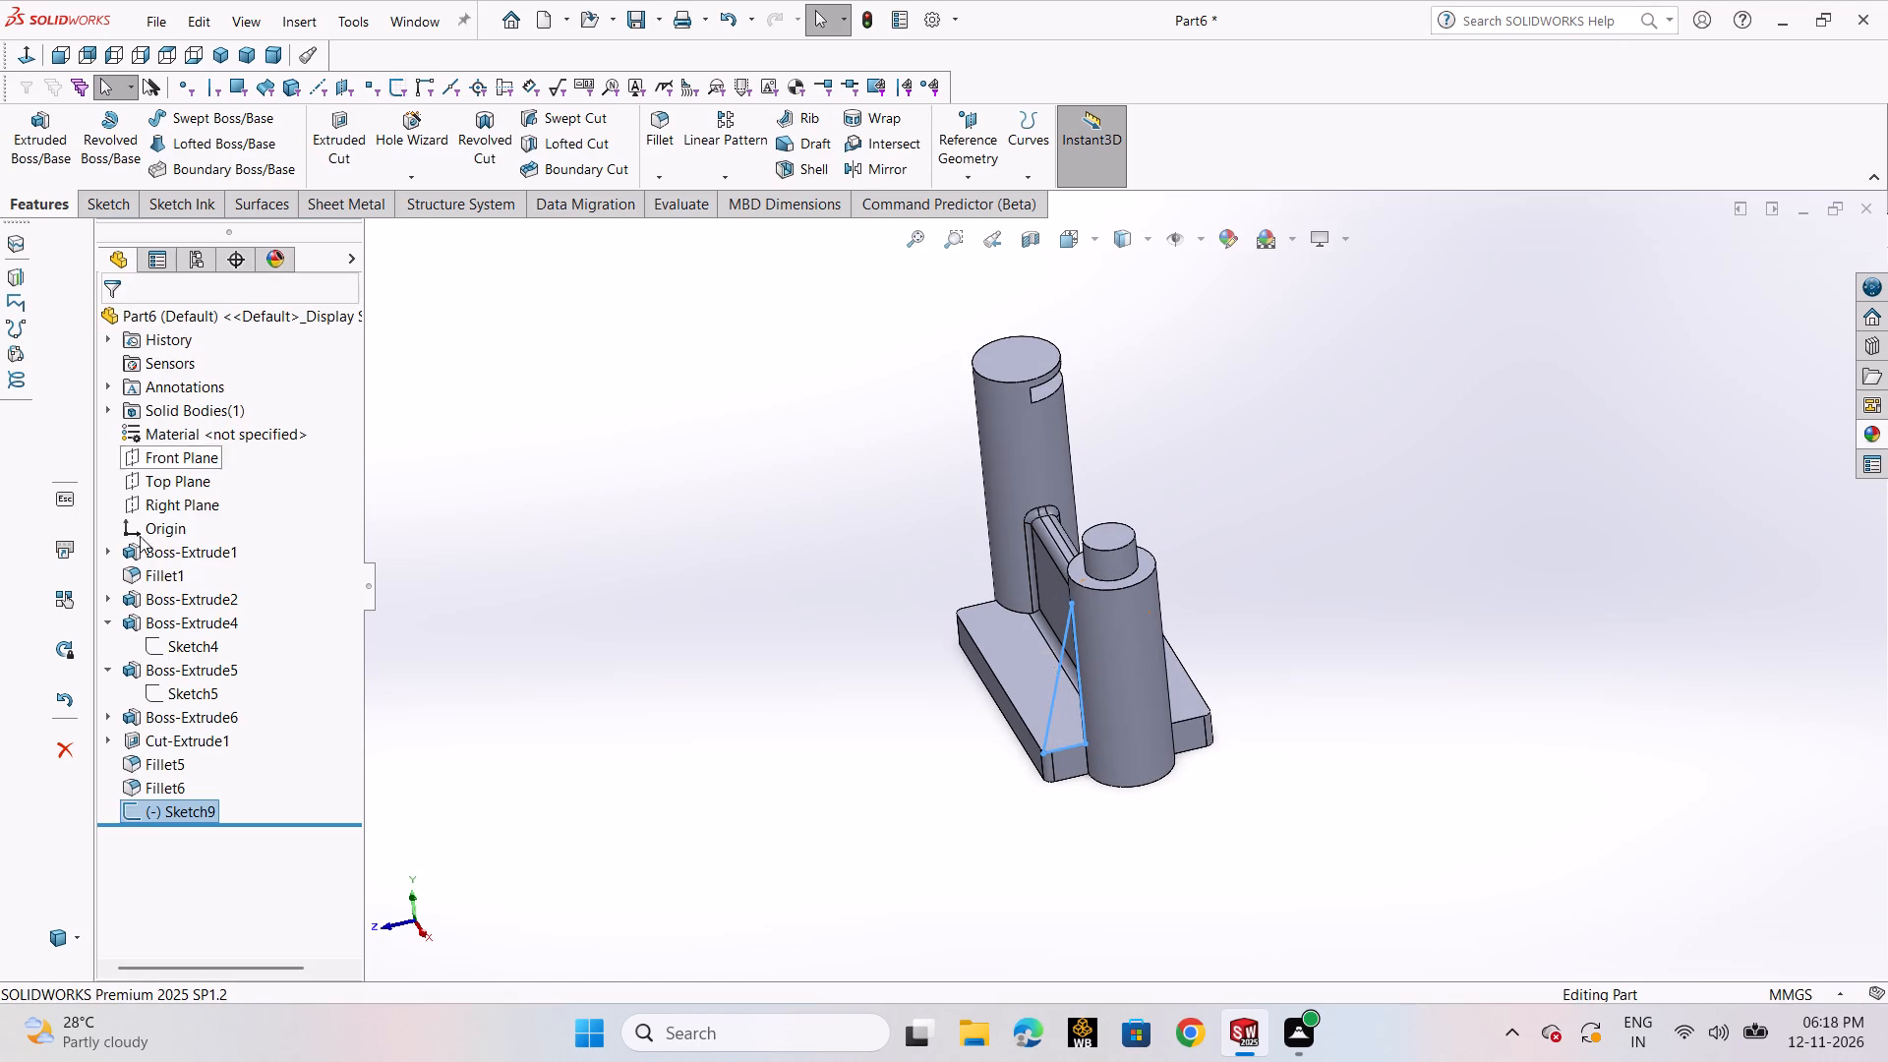
Reopen the triangle sketch for editing and delete its vertical line along the shorter cylinder's side.
click(192, 810)
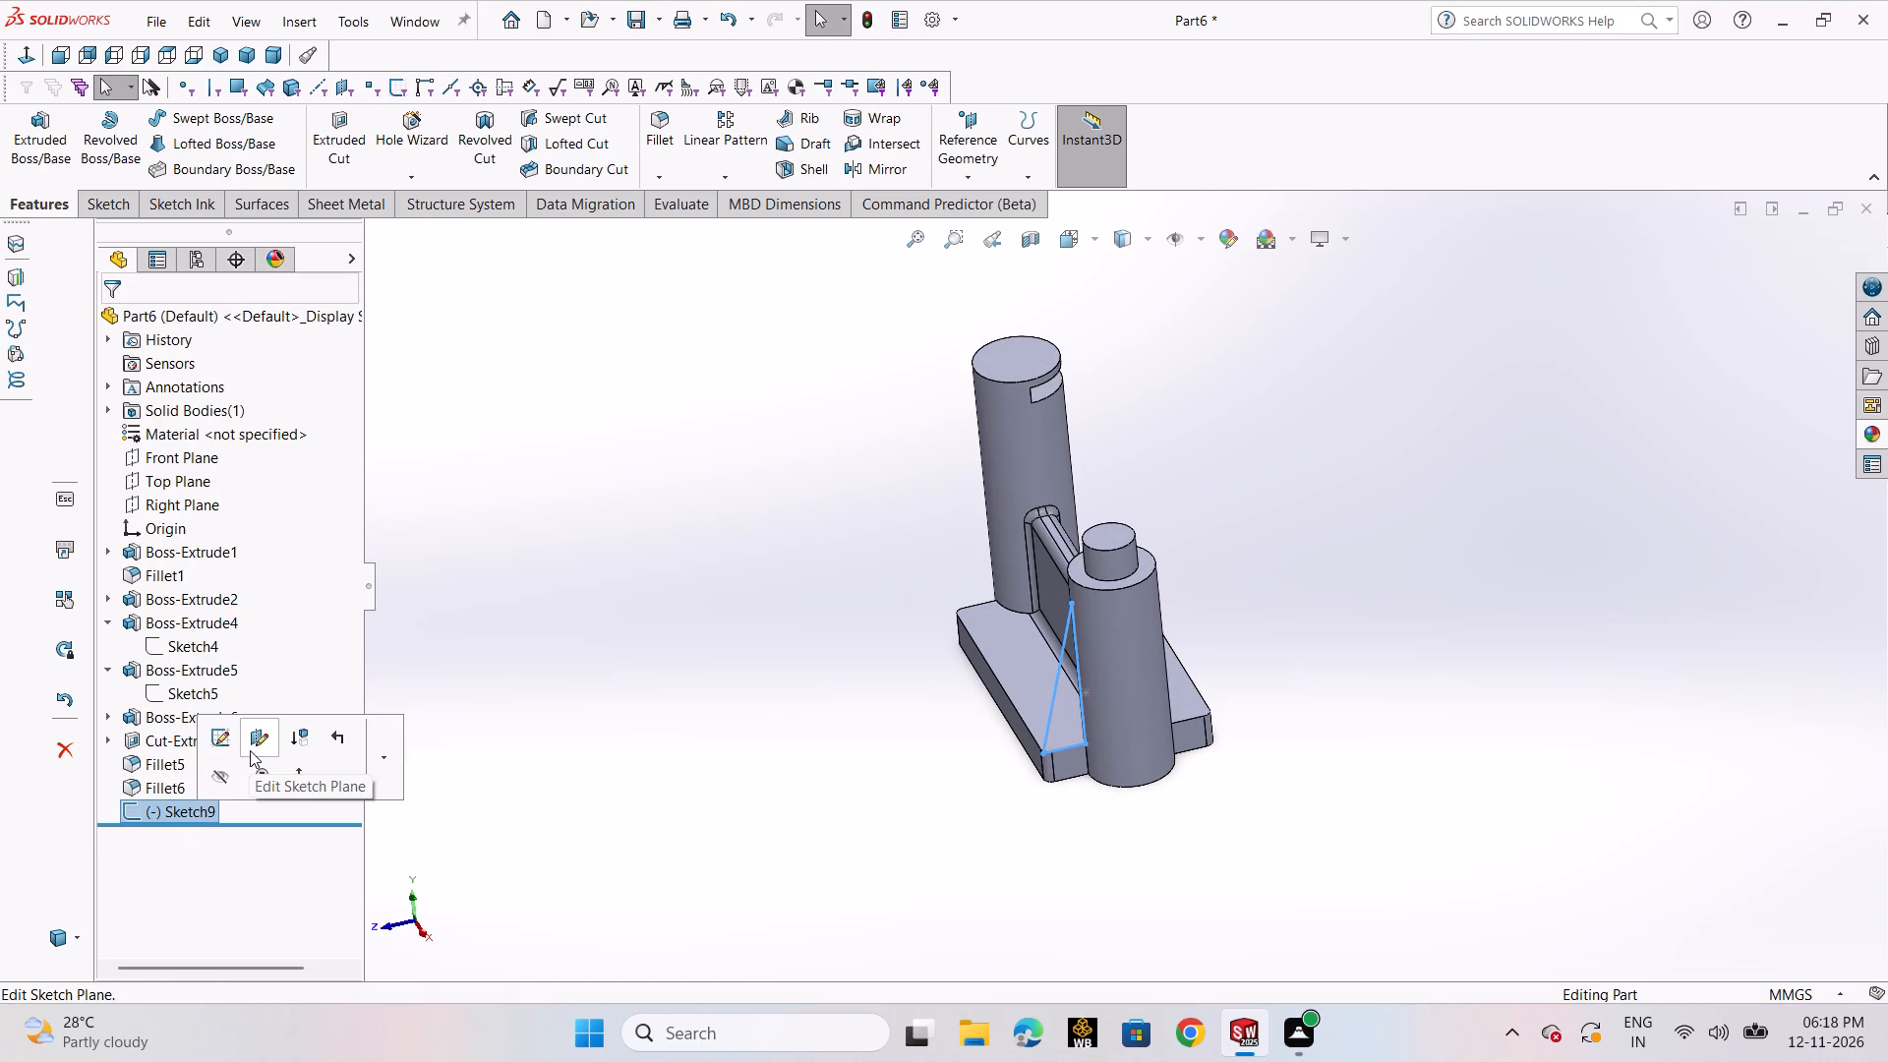
click(269, 827)
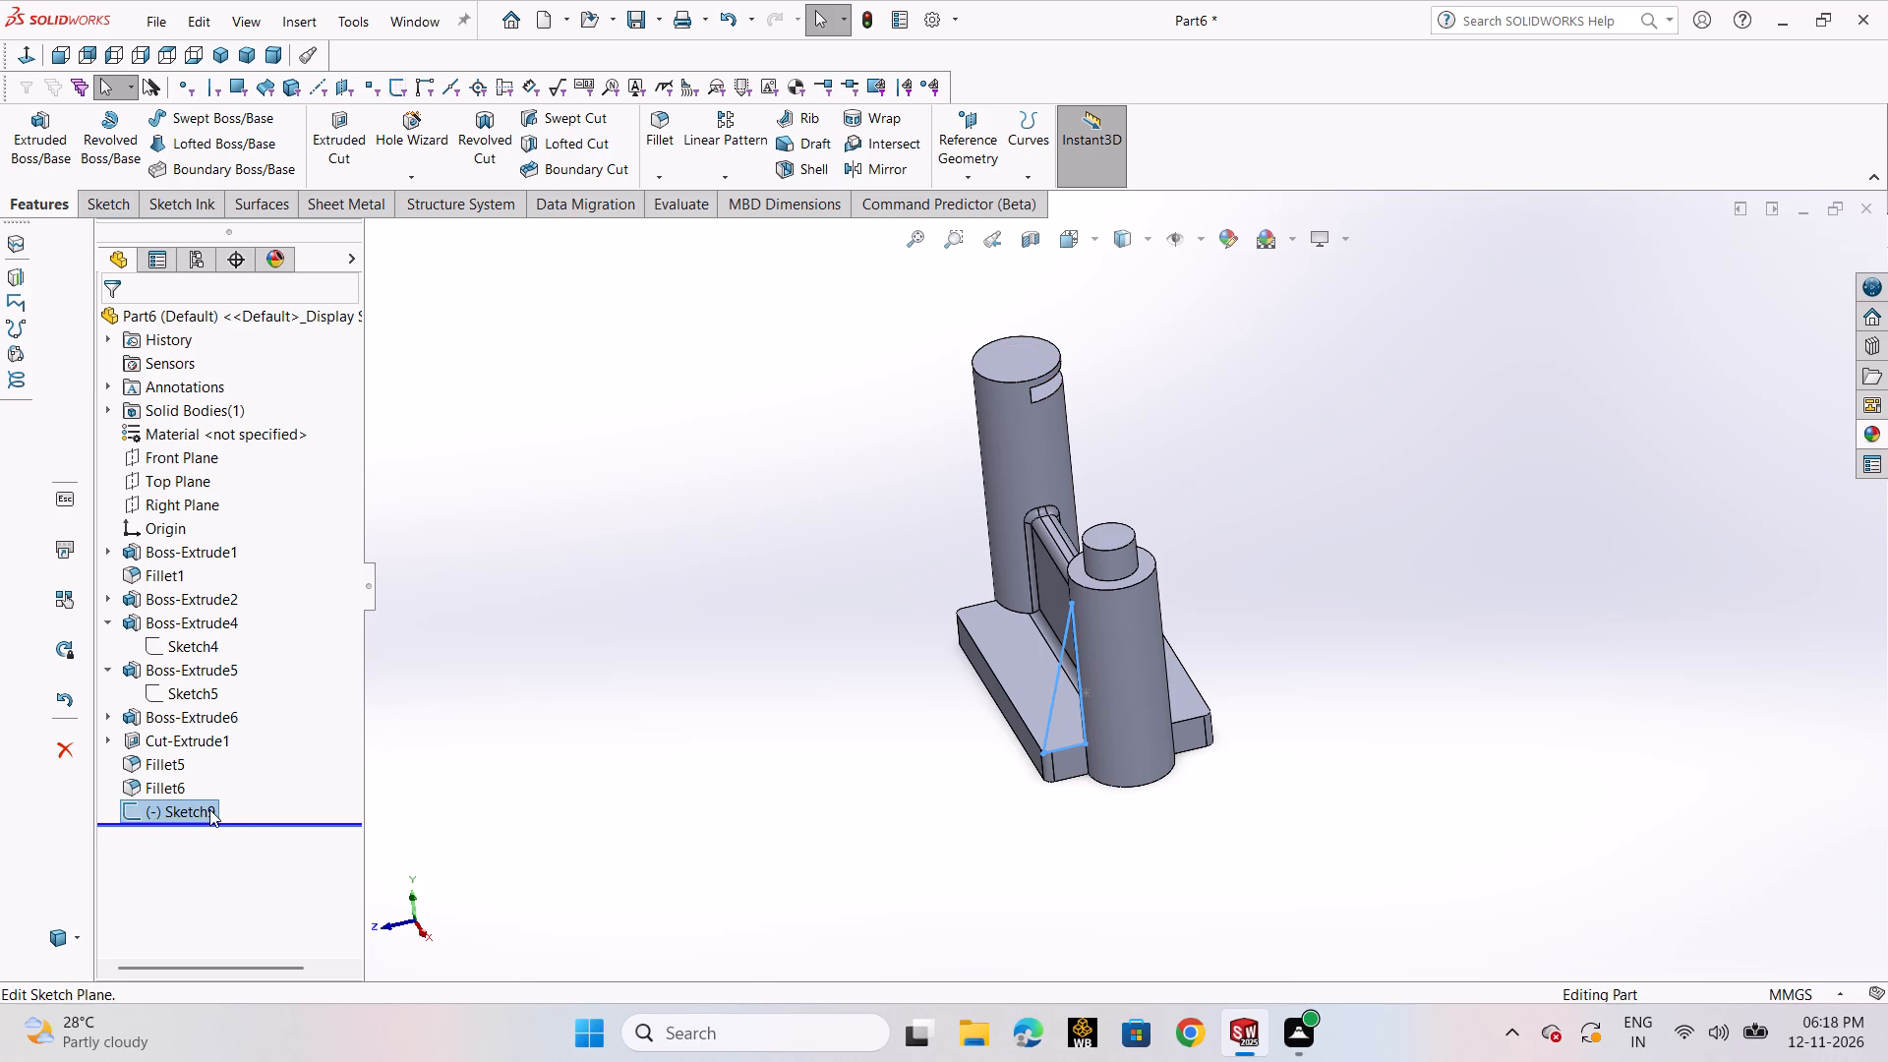
click(209, 809)
click(229, 728)
click(191, 814)
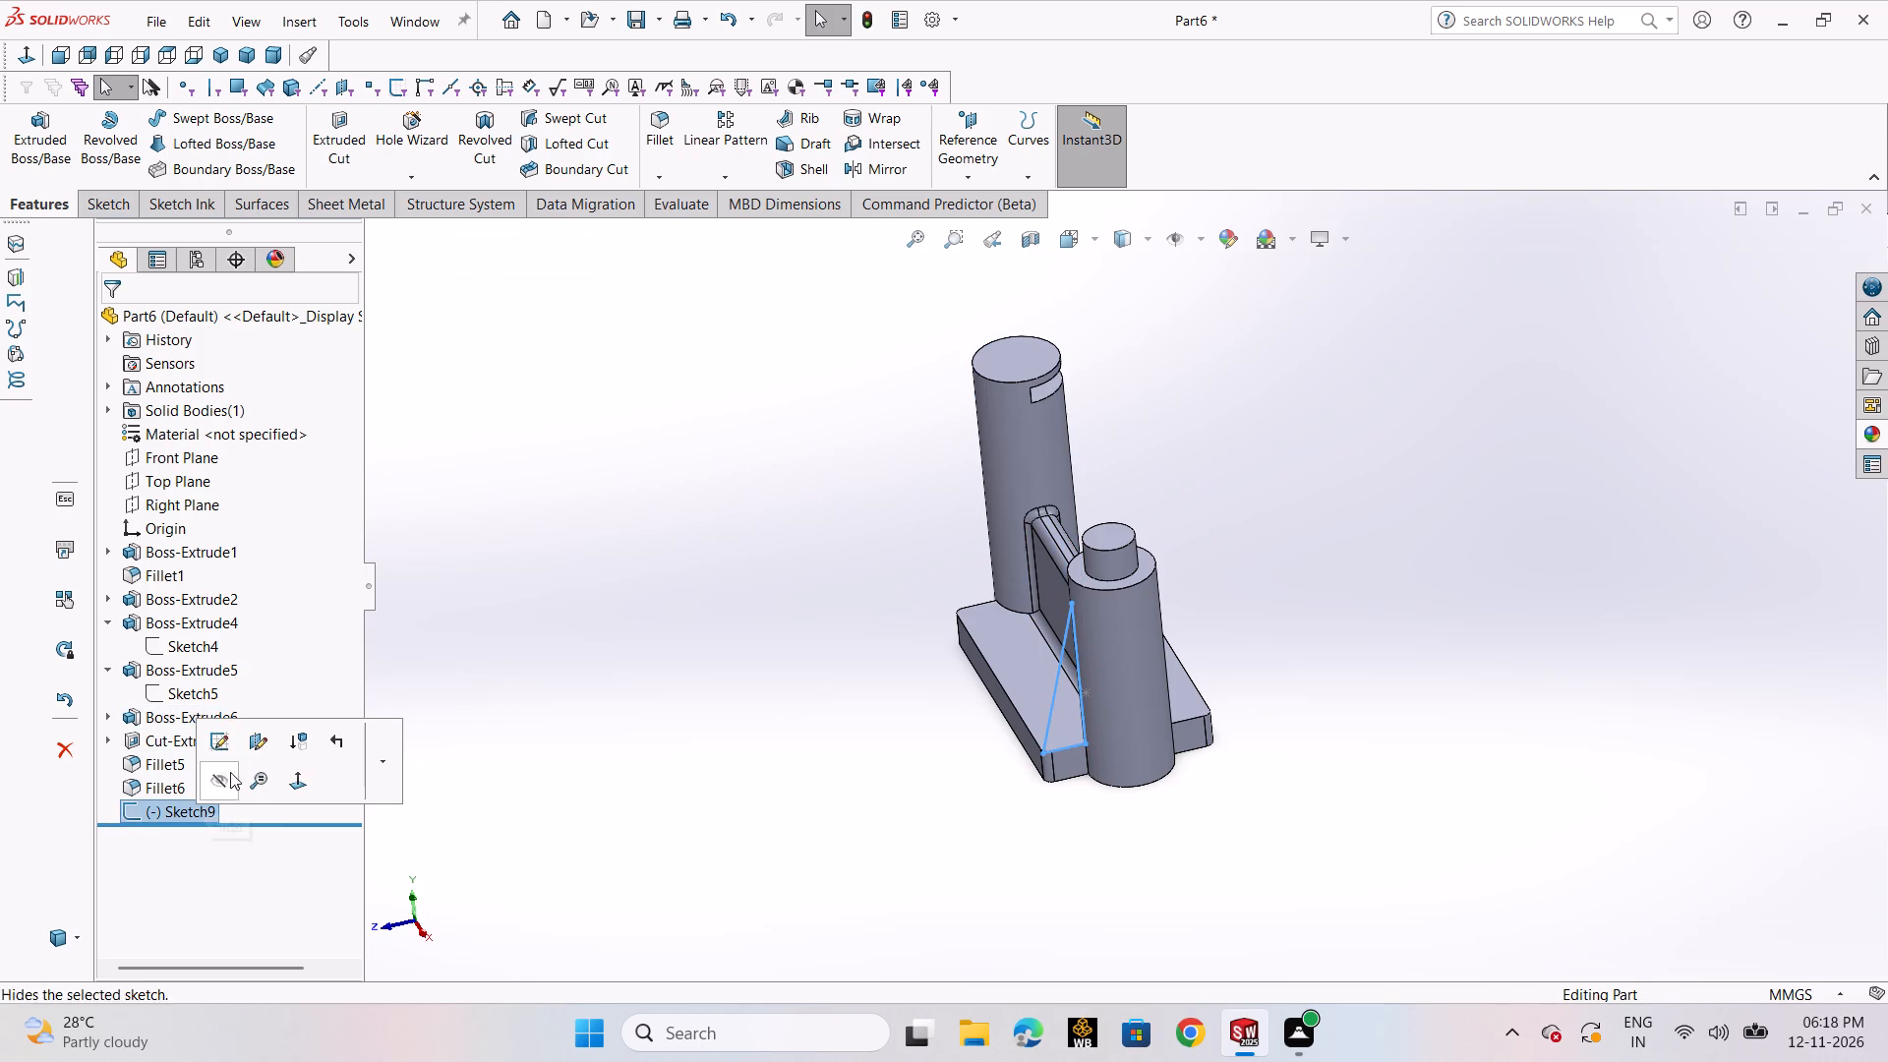
click(223, 751)
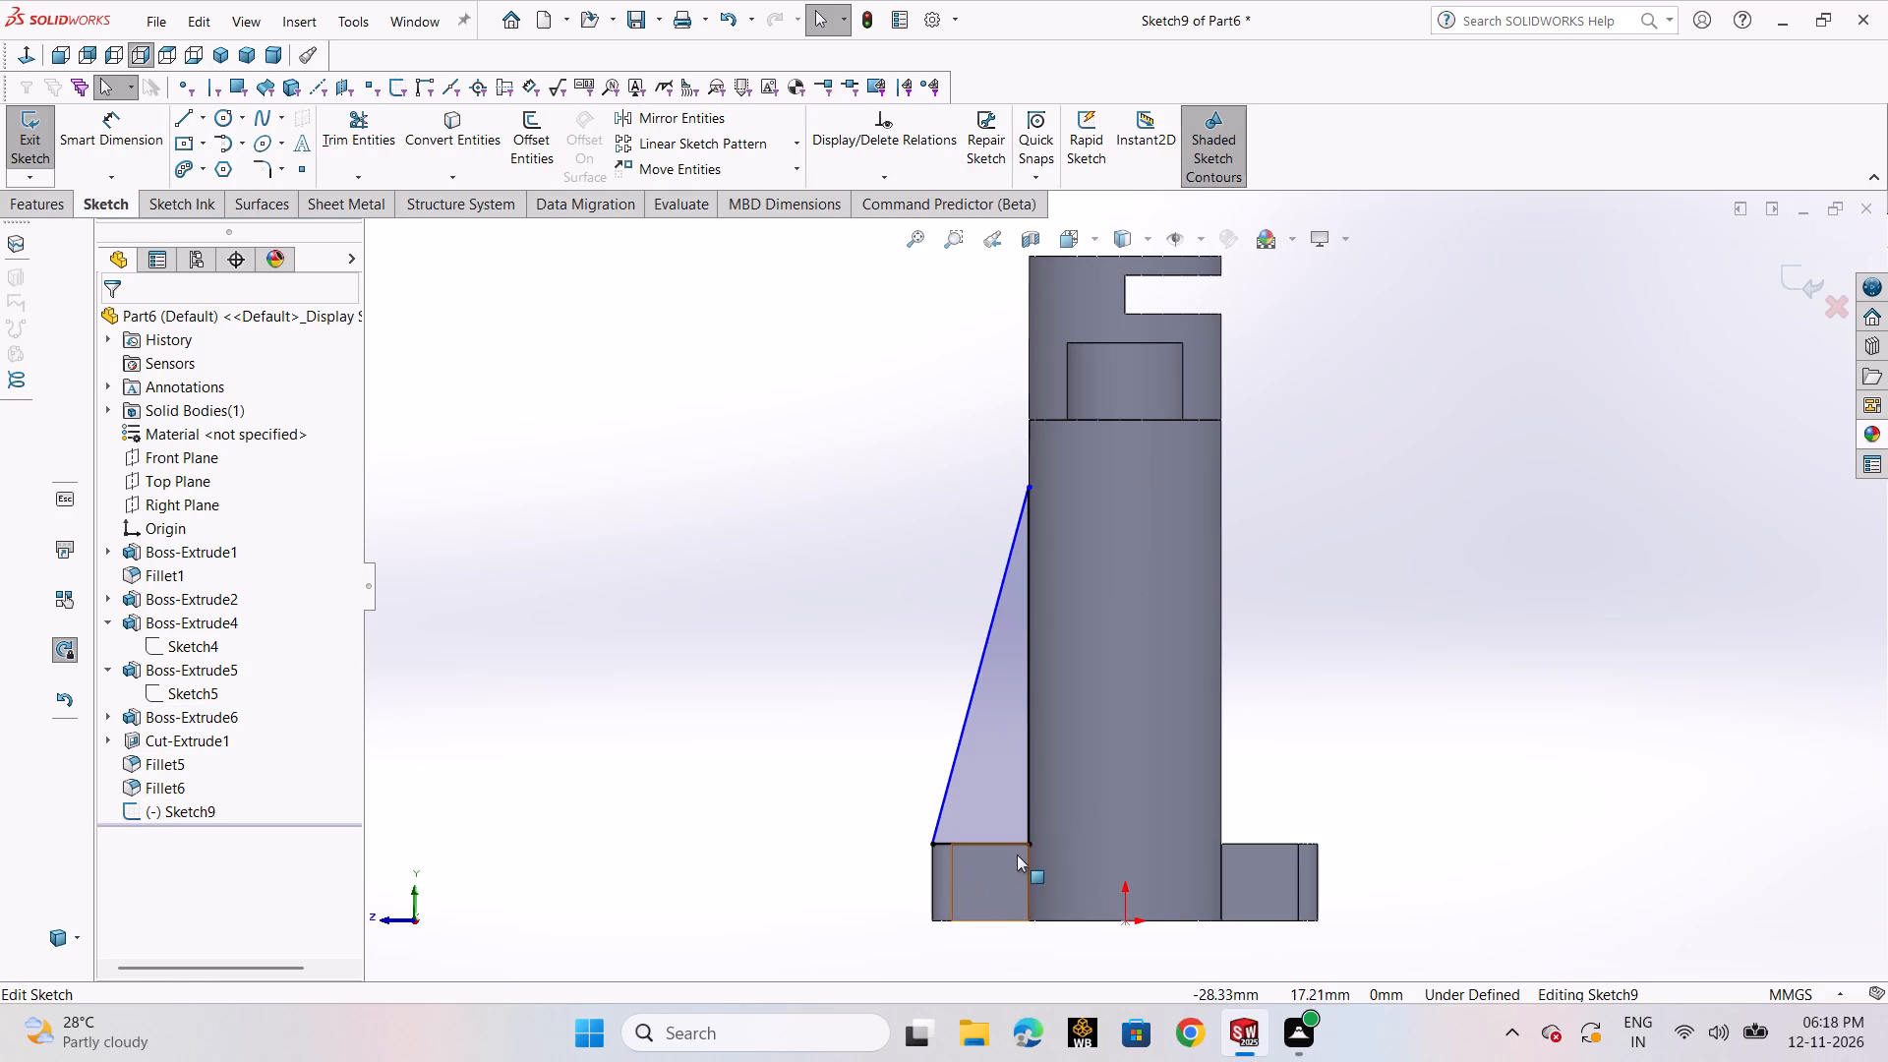
click(1030, 830)
key(Delete)
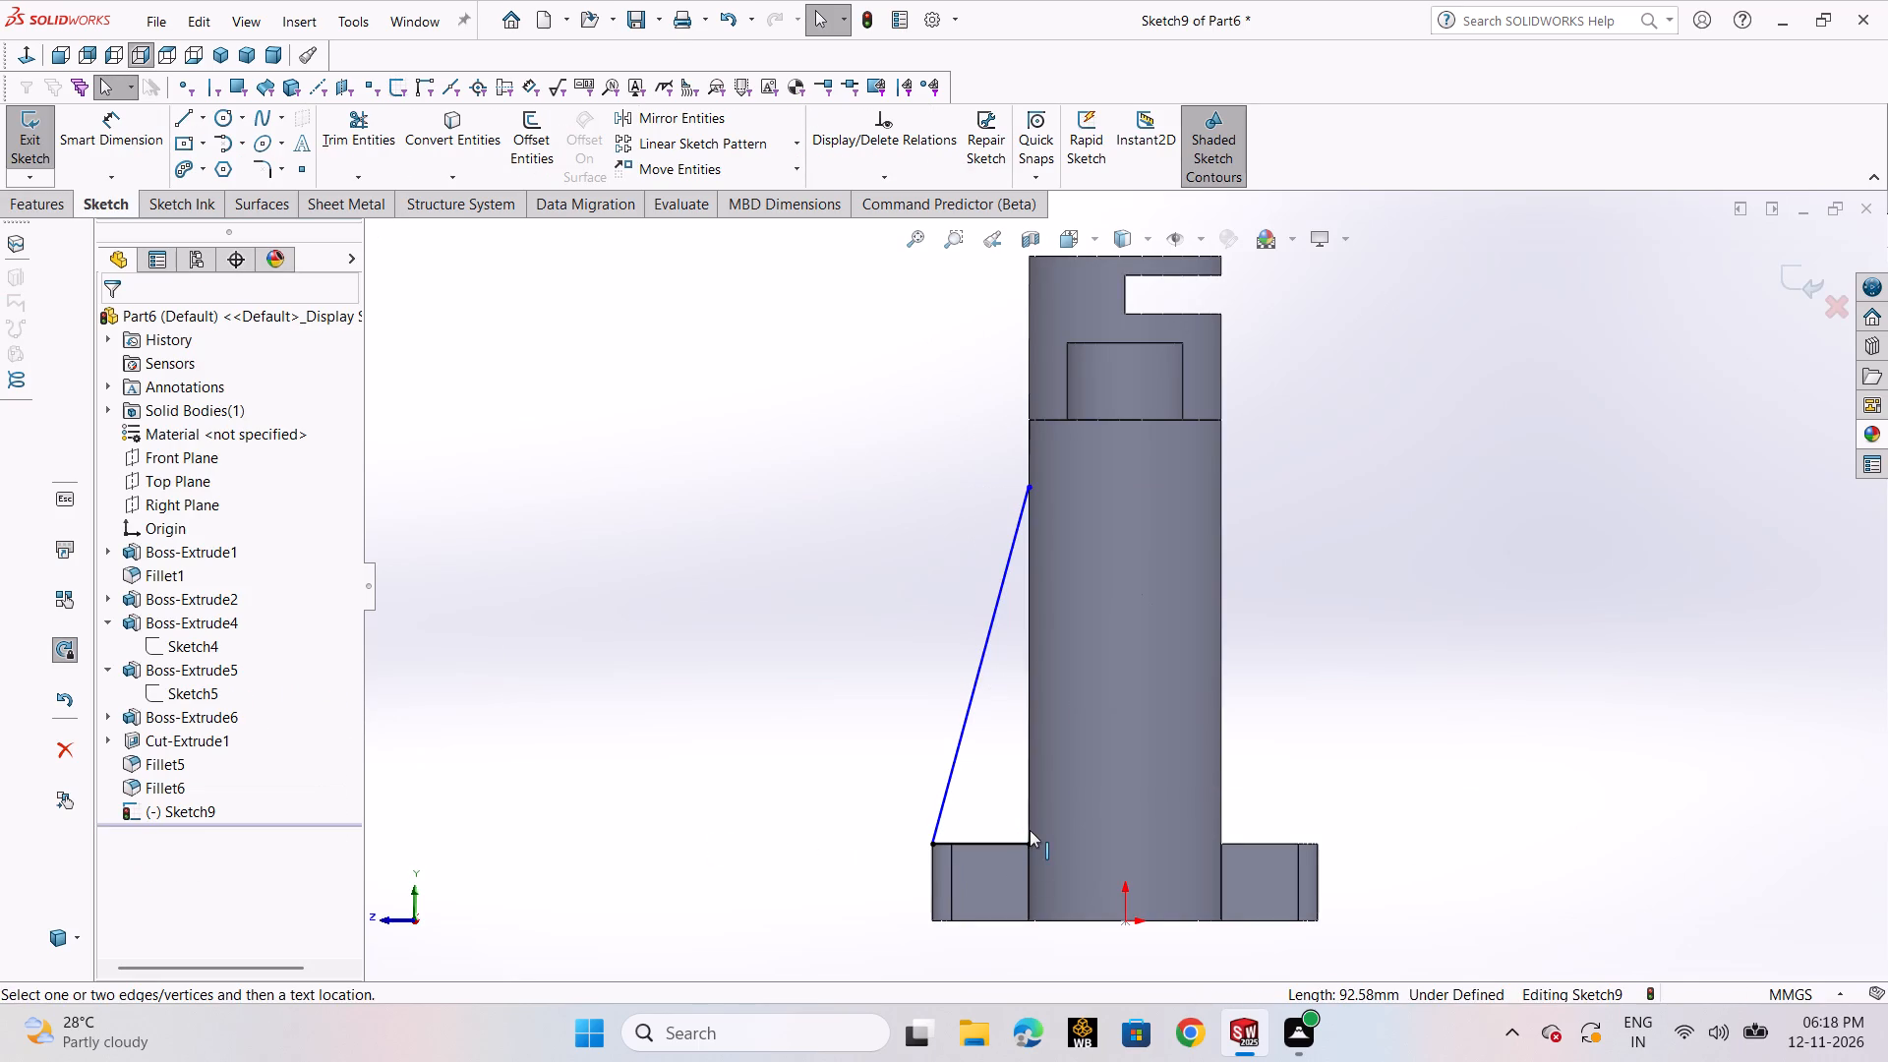
Delete the coincident relations on the open ends of the bottom and sloped lines and move both ends inside the cylinder's outline, the upper at about 103 mm height.
drag(1030, 847, 1077, 842)
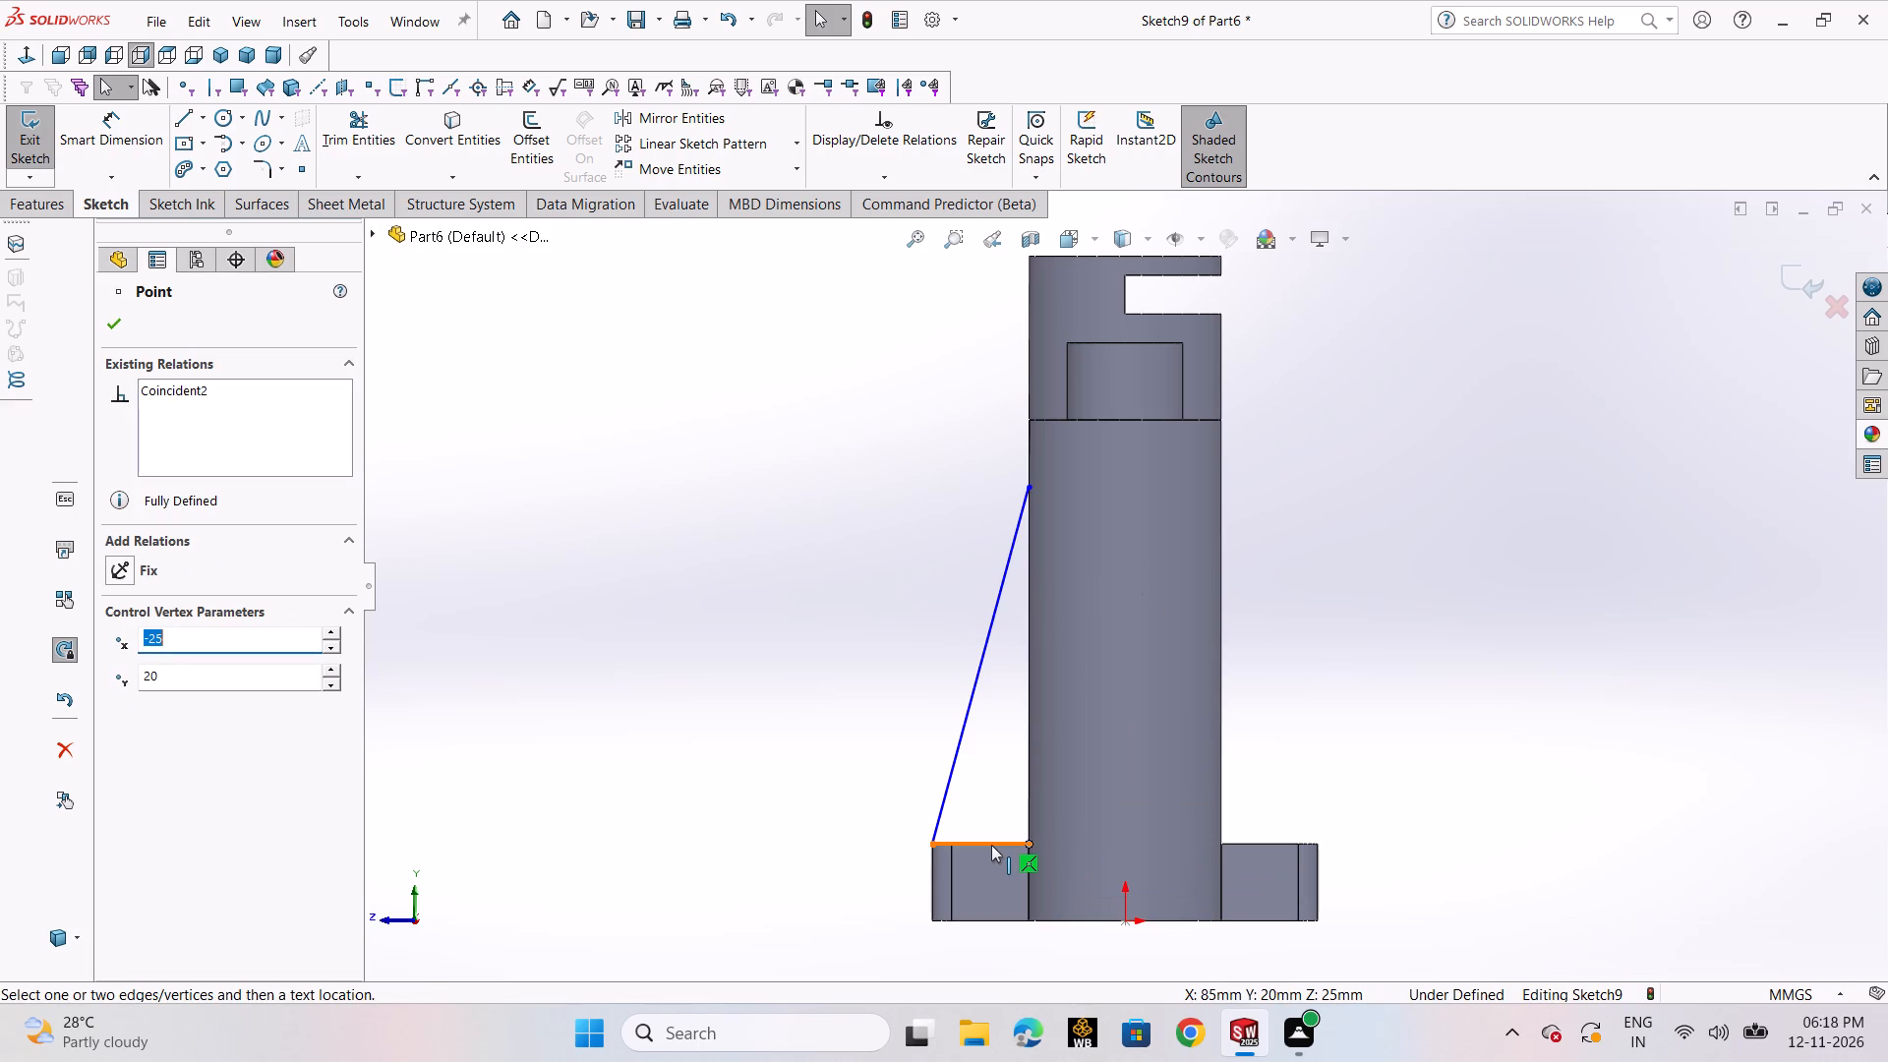
click(1031, 864)
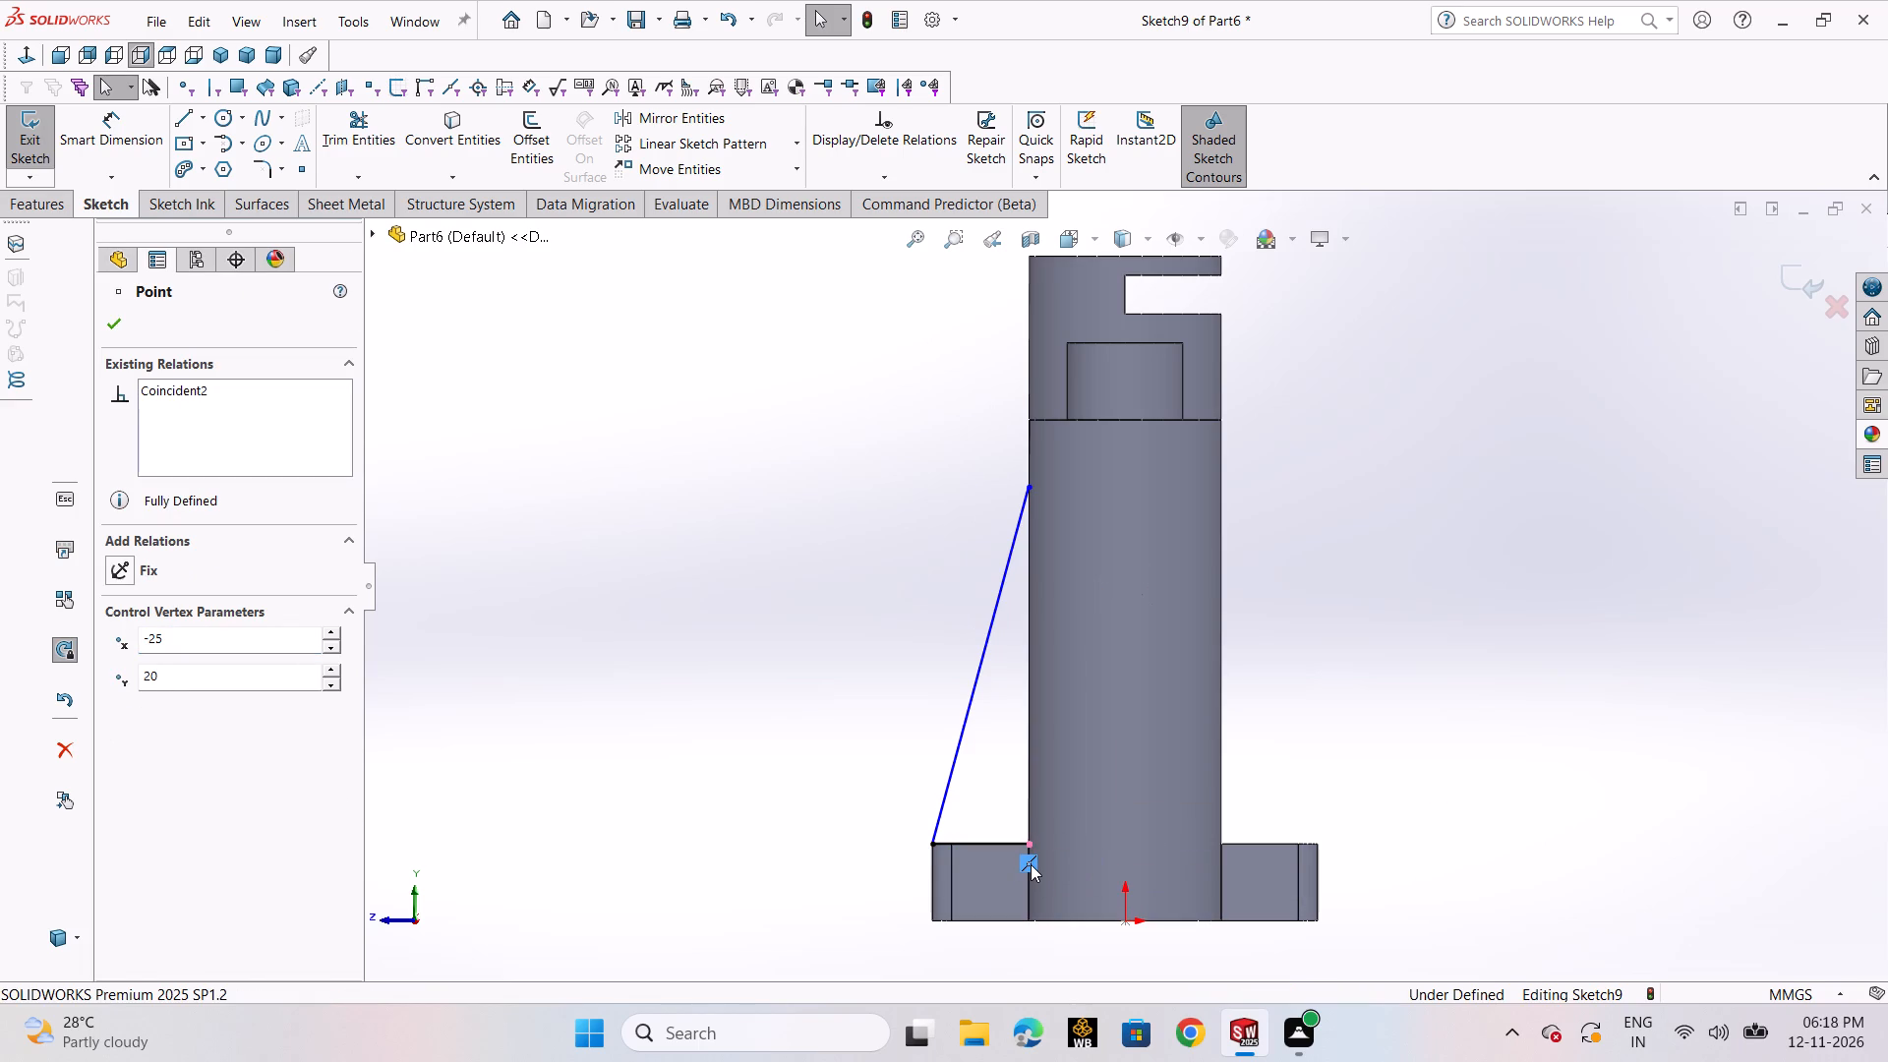
key(Delete)
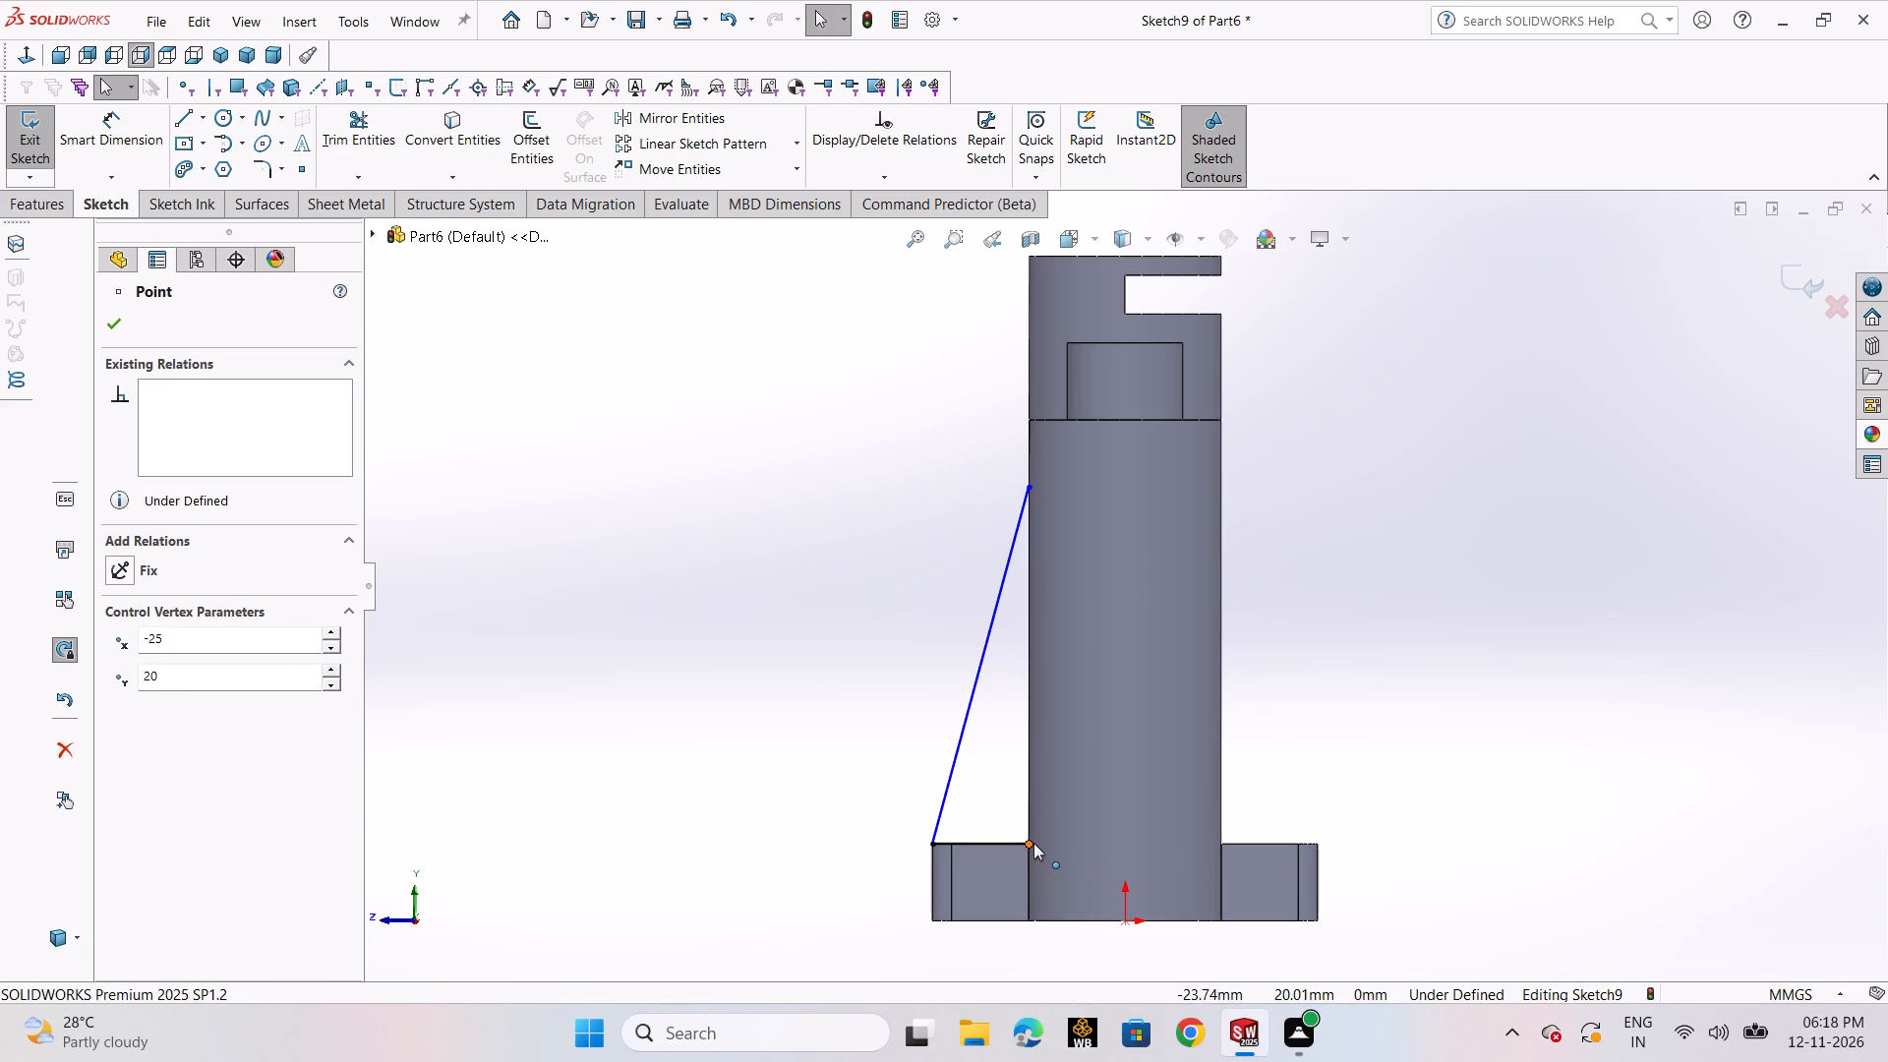
drag(1032, 843, 1063, 839)
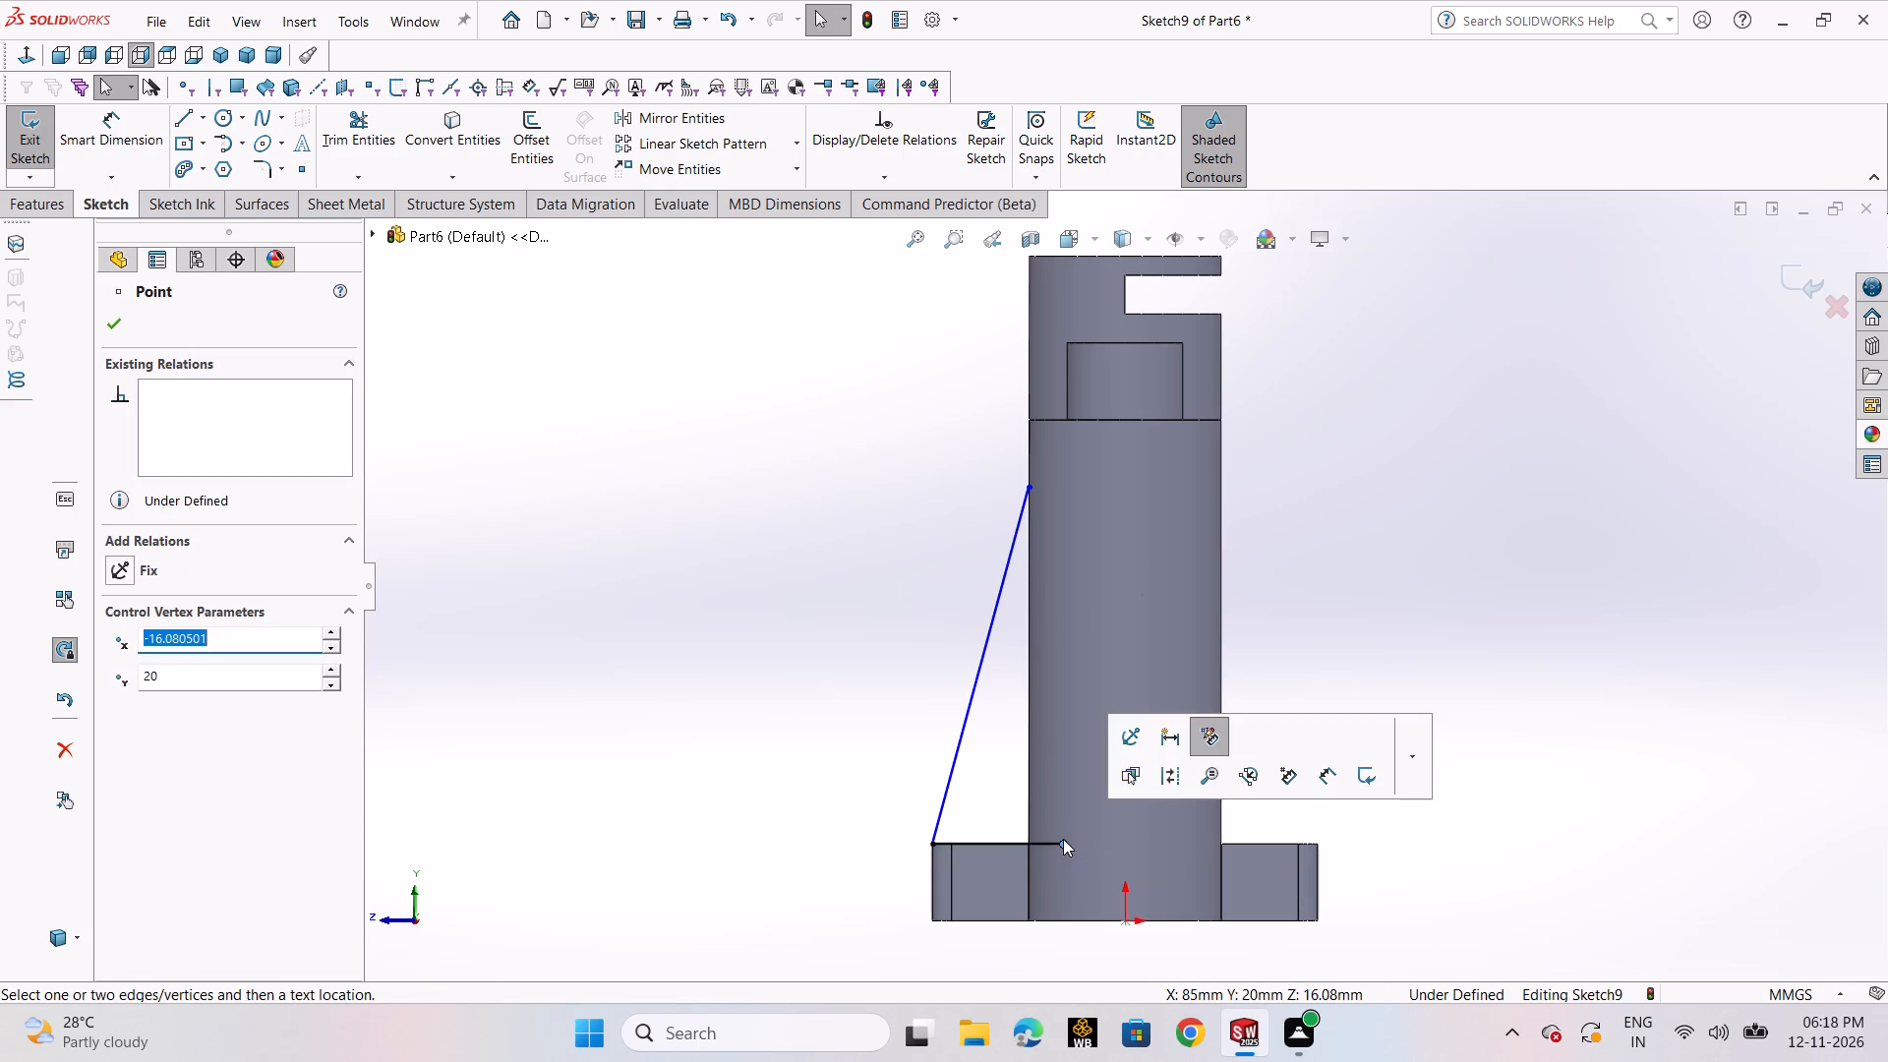
drag(1030, 487, 1041, 480)
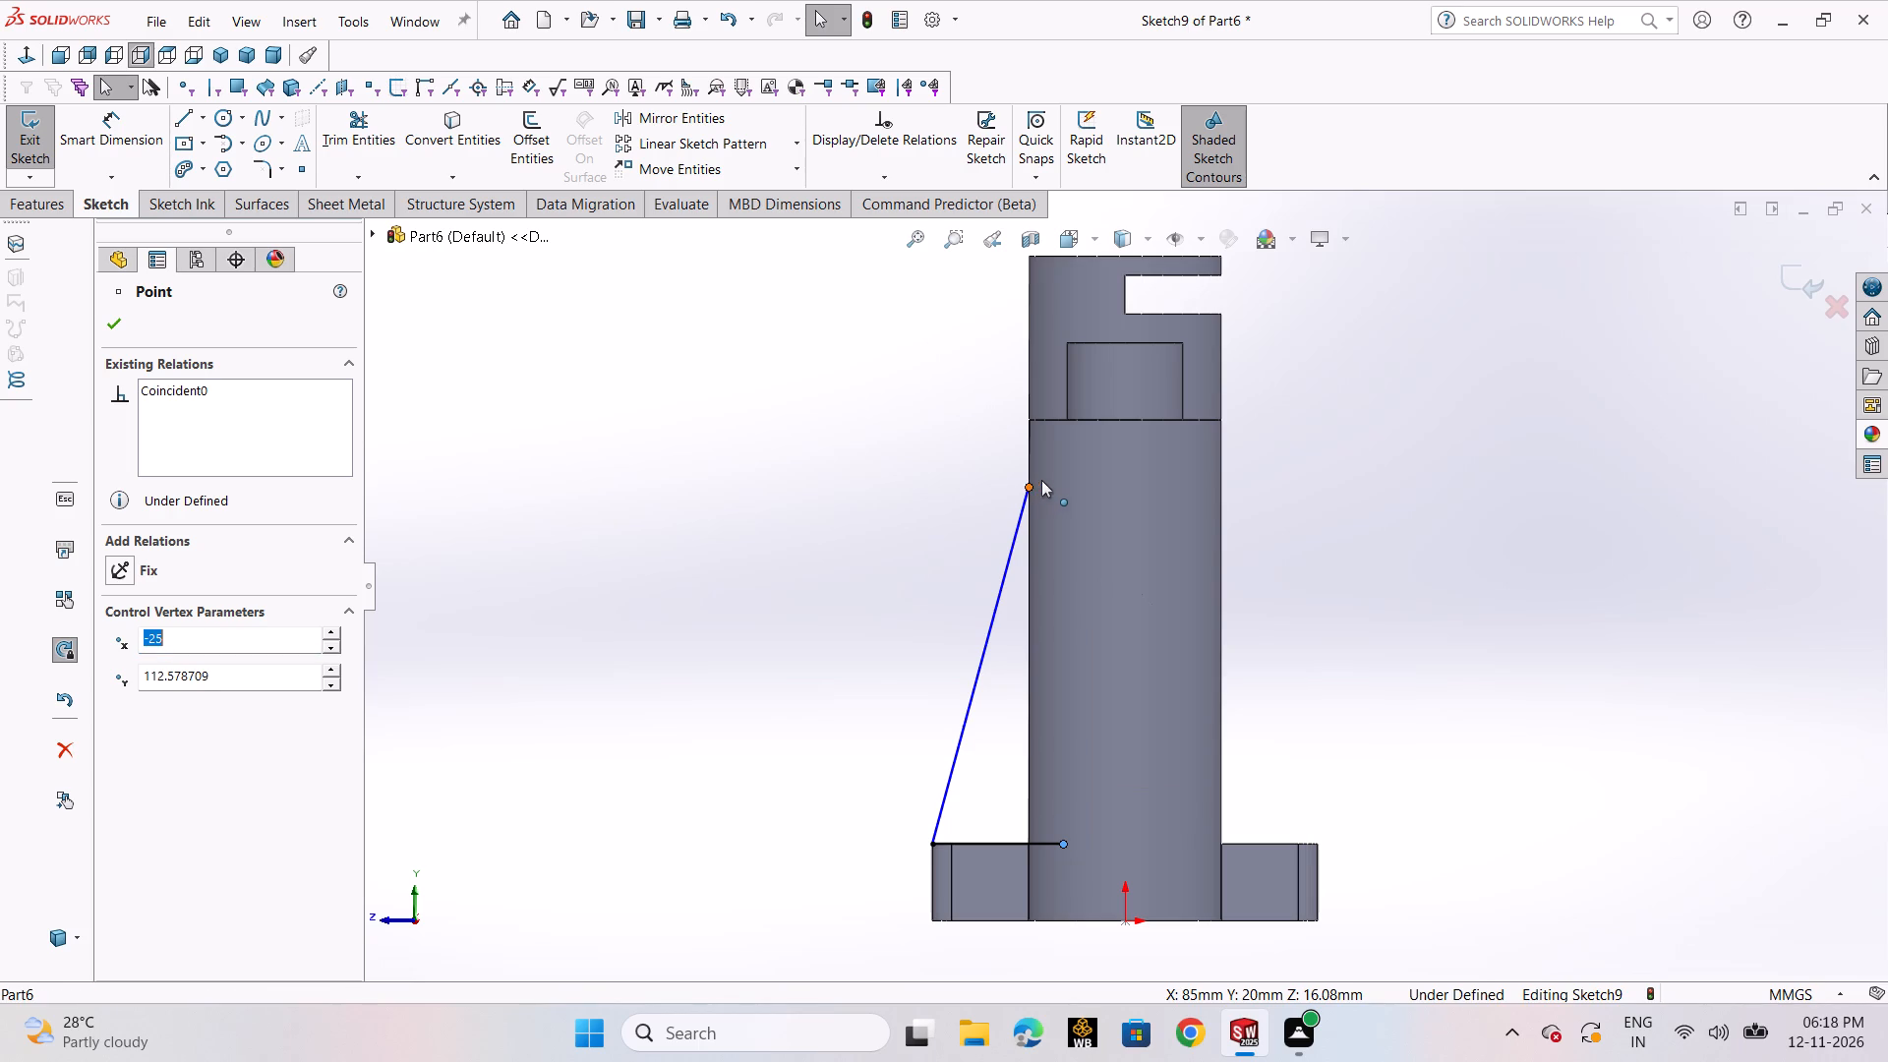
drag(1041, 480, 1062, 604)
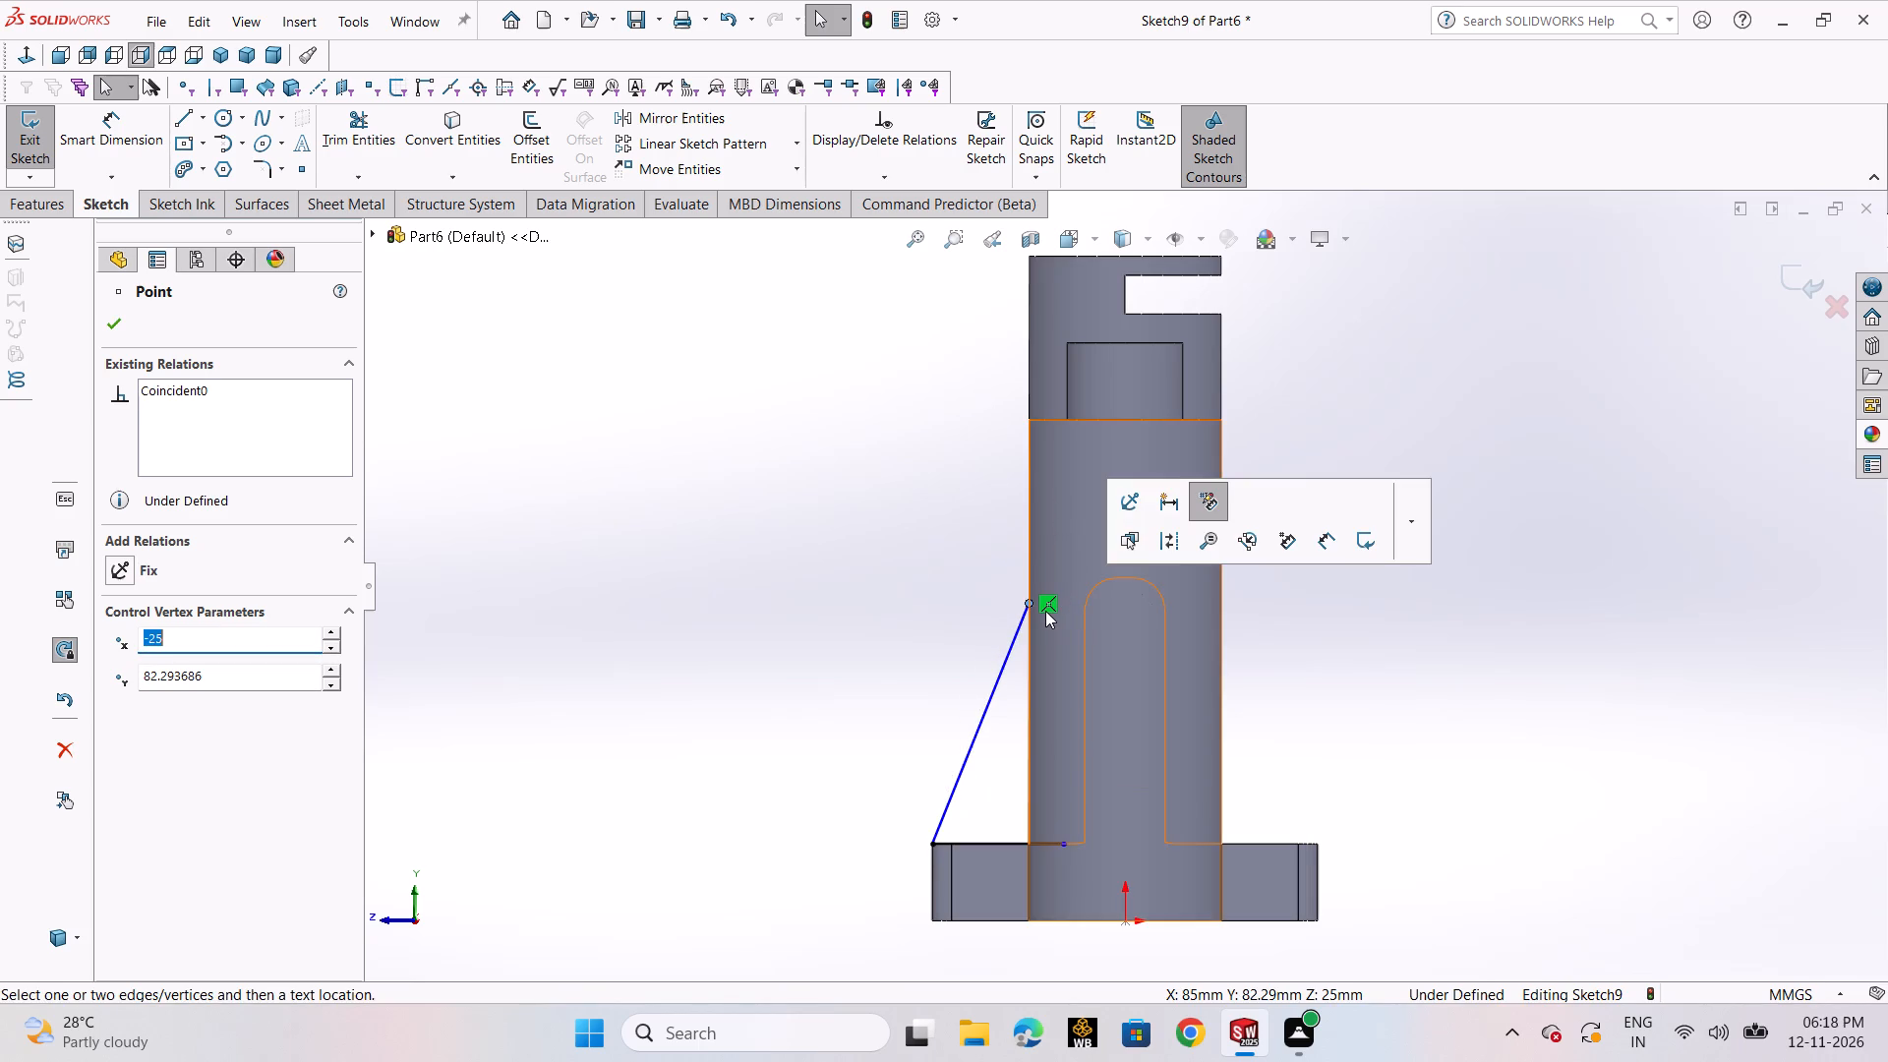
click(1045, 611)
key(Delete)
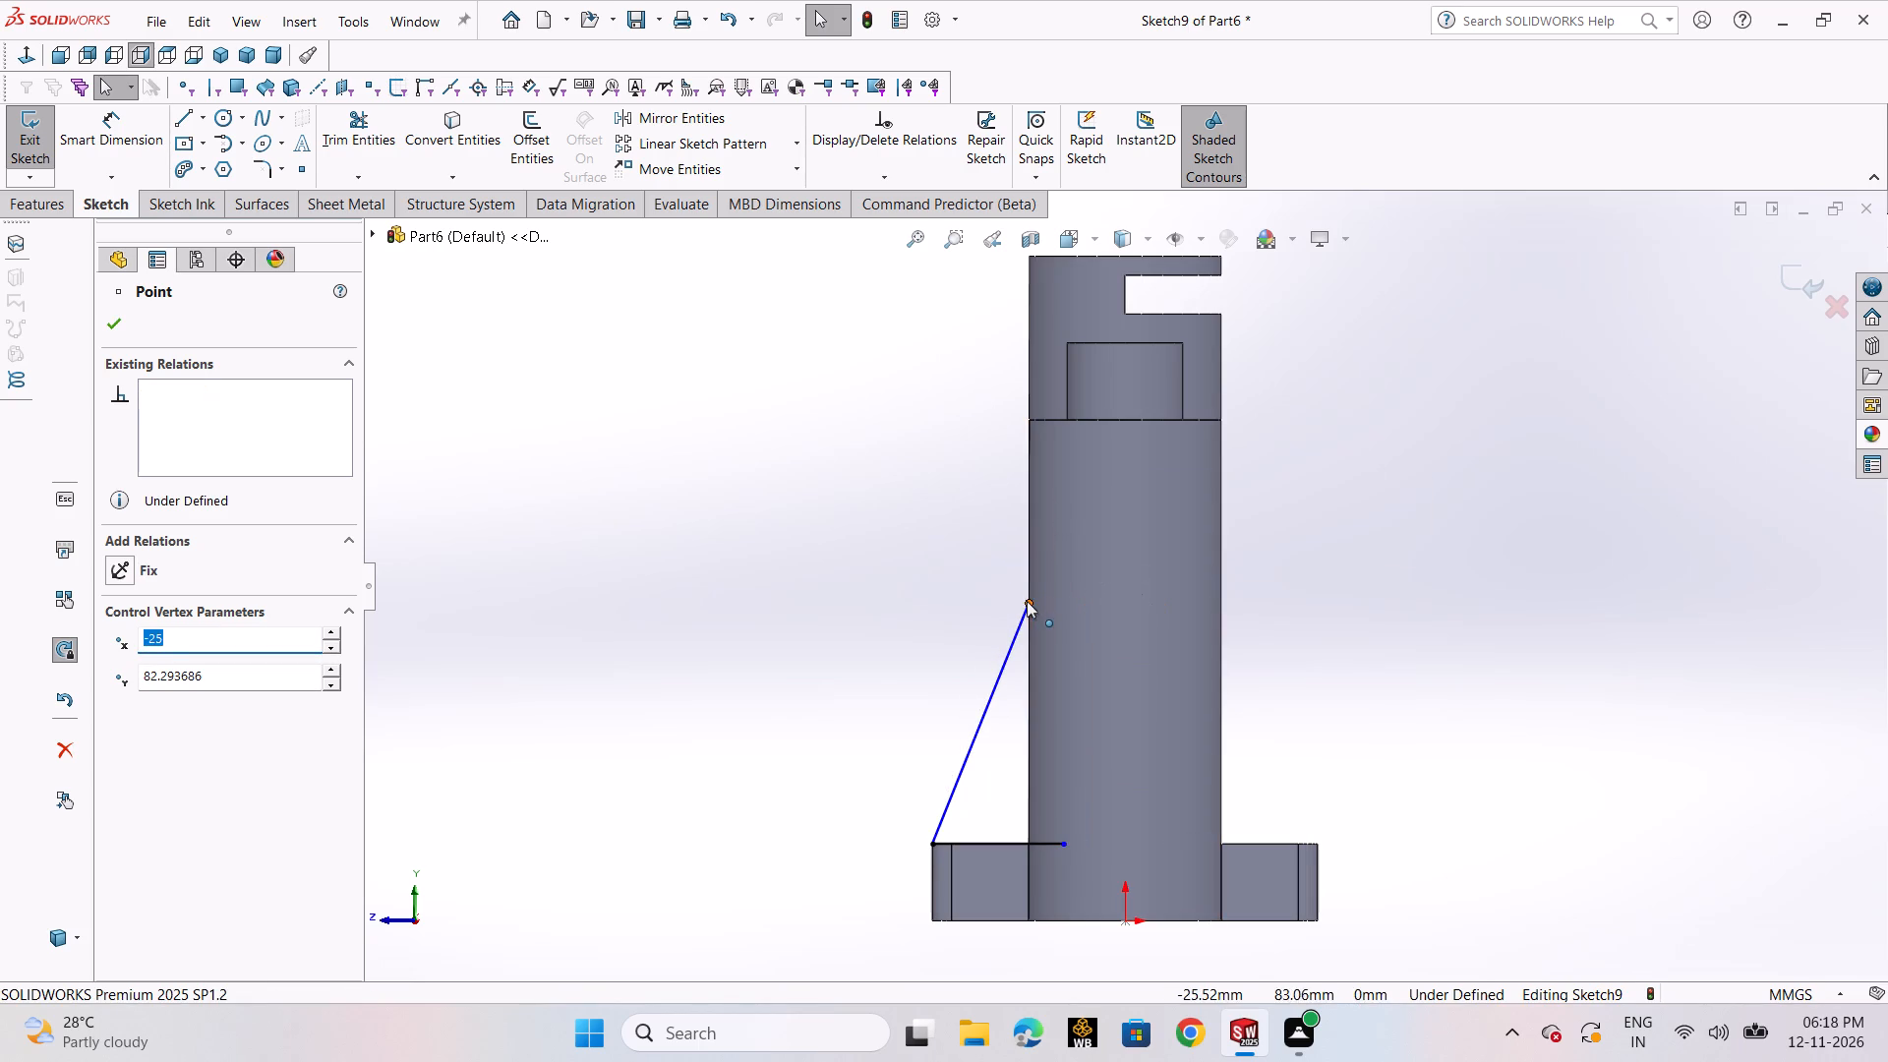
drag(1028, 602, 1053, 509)
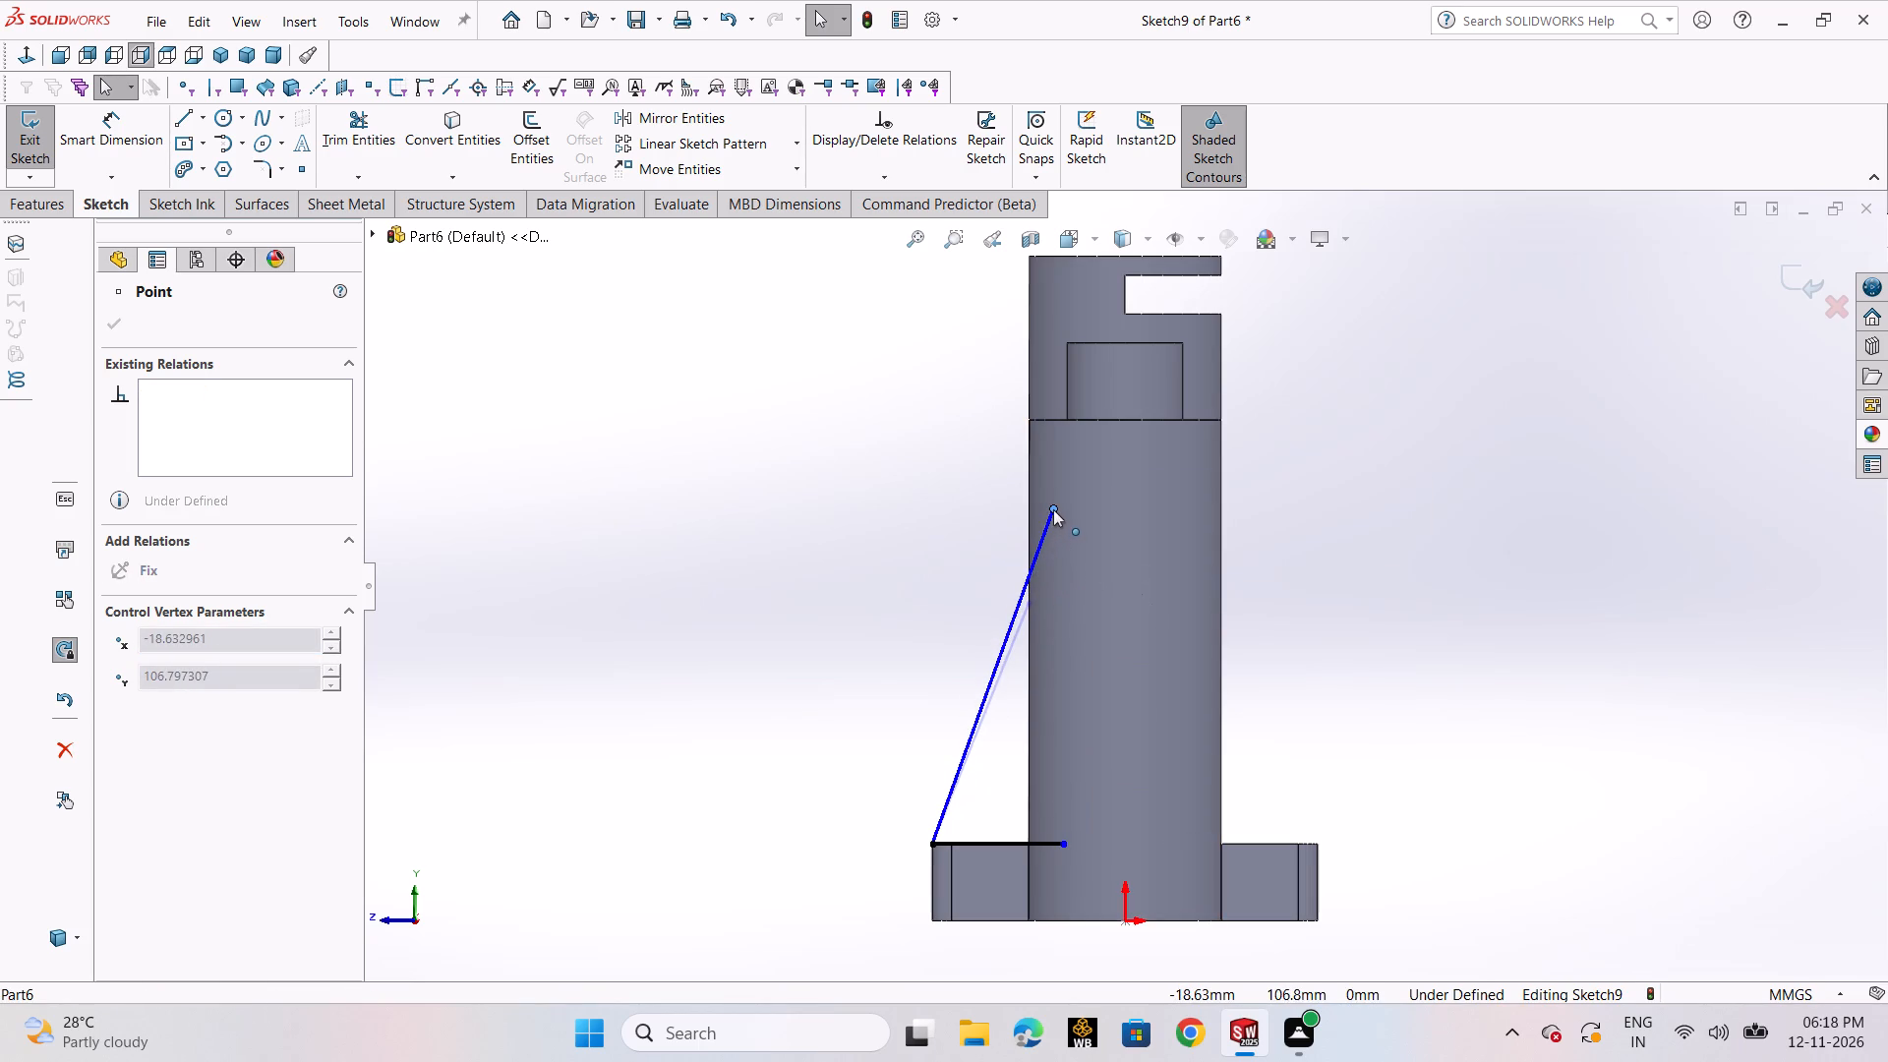
drag(1053, 509, 1048, 522)
Close the triangle with a line from the sloped line's upper end to the bottom line's inner end and make it vertical.
click(178, 116)
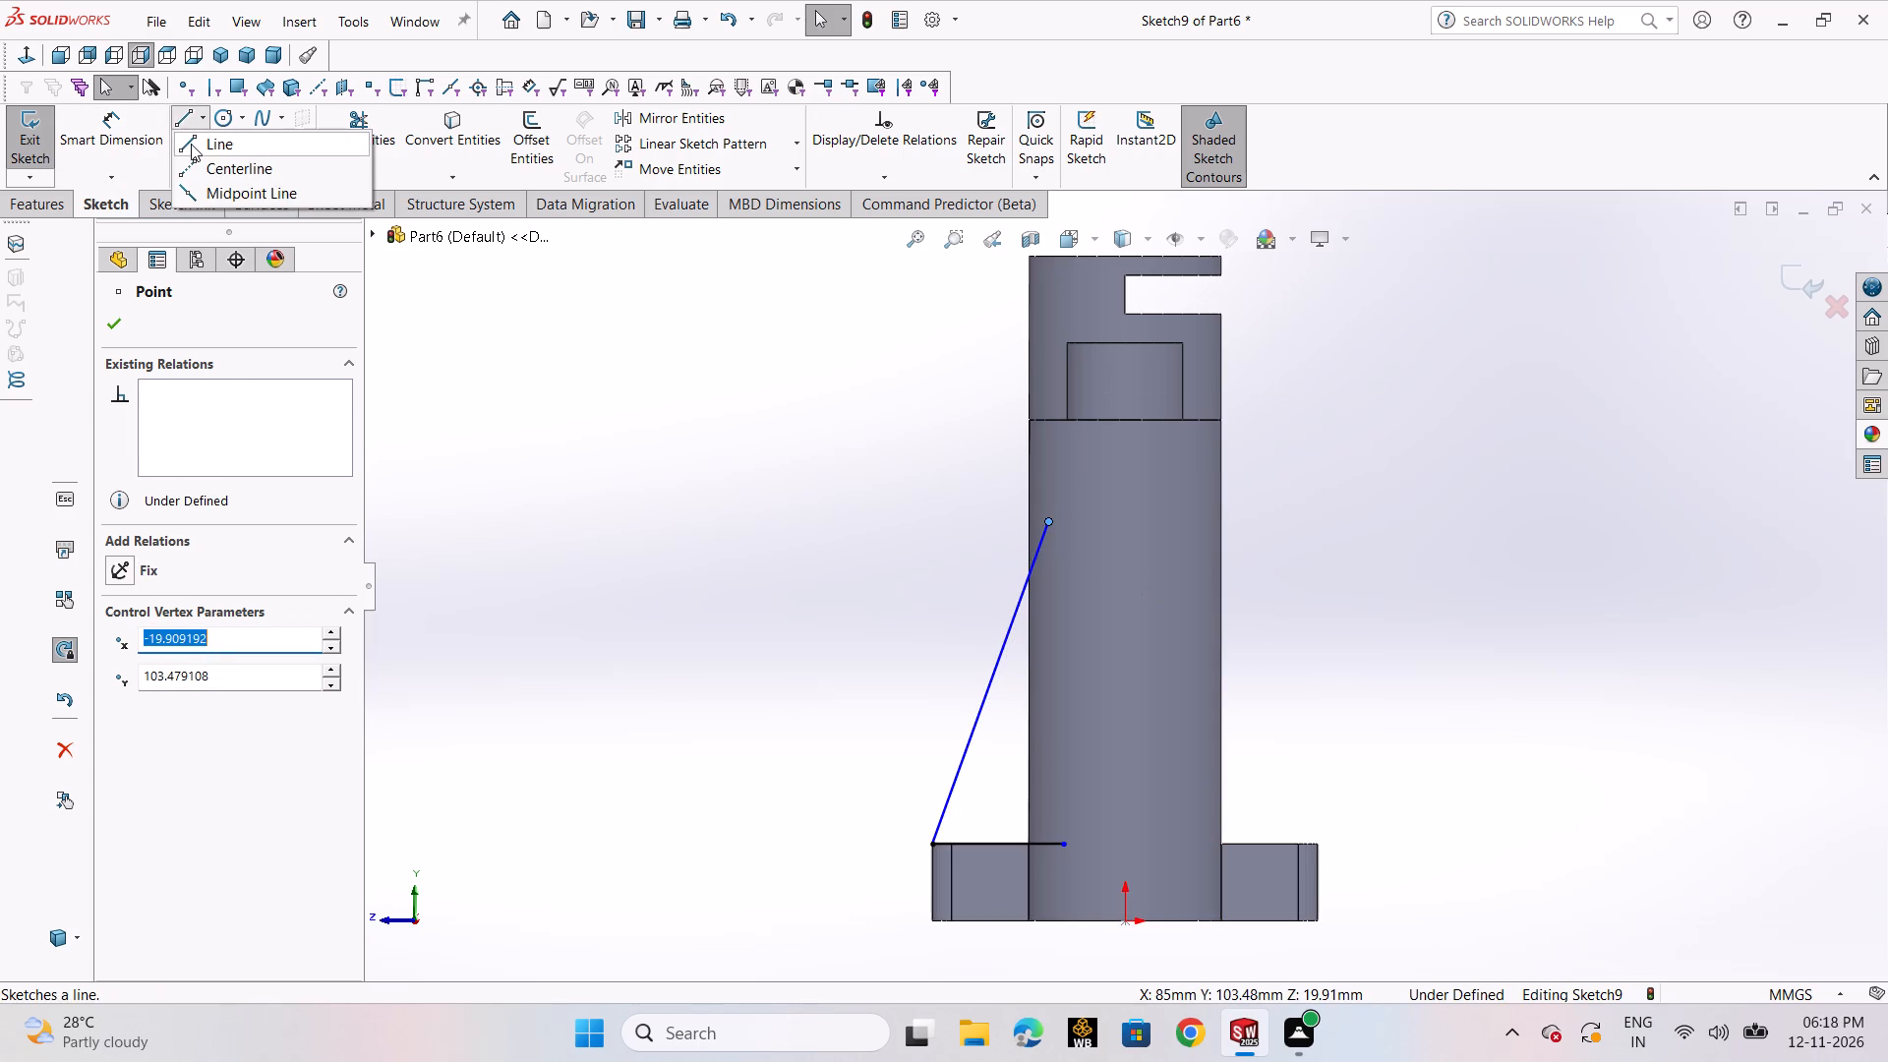
click(191, 144)
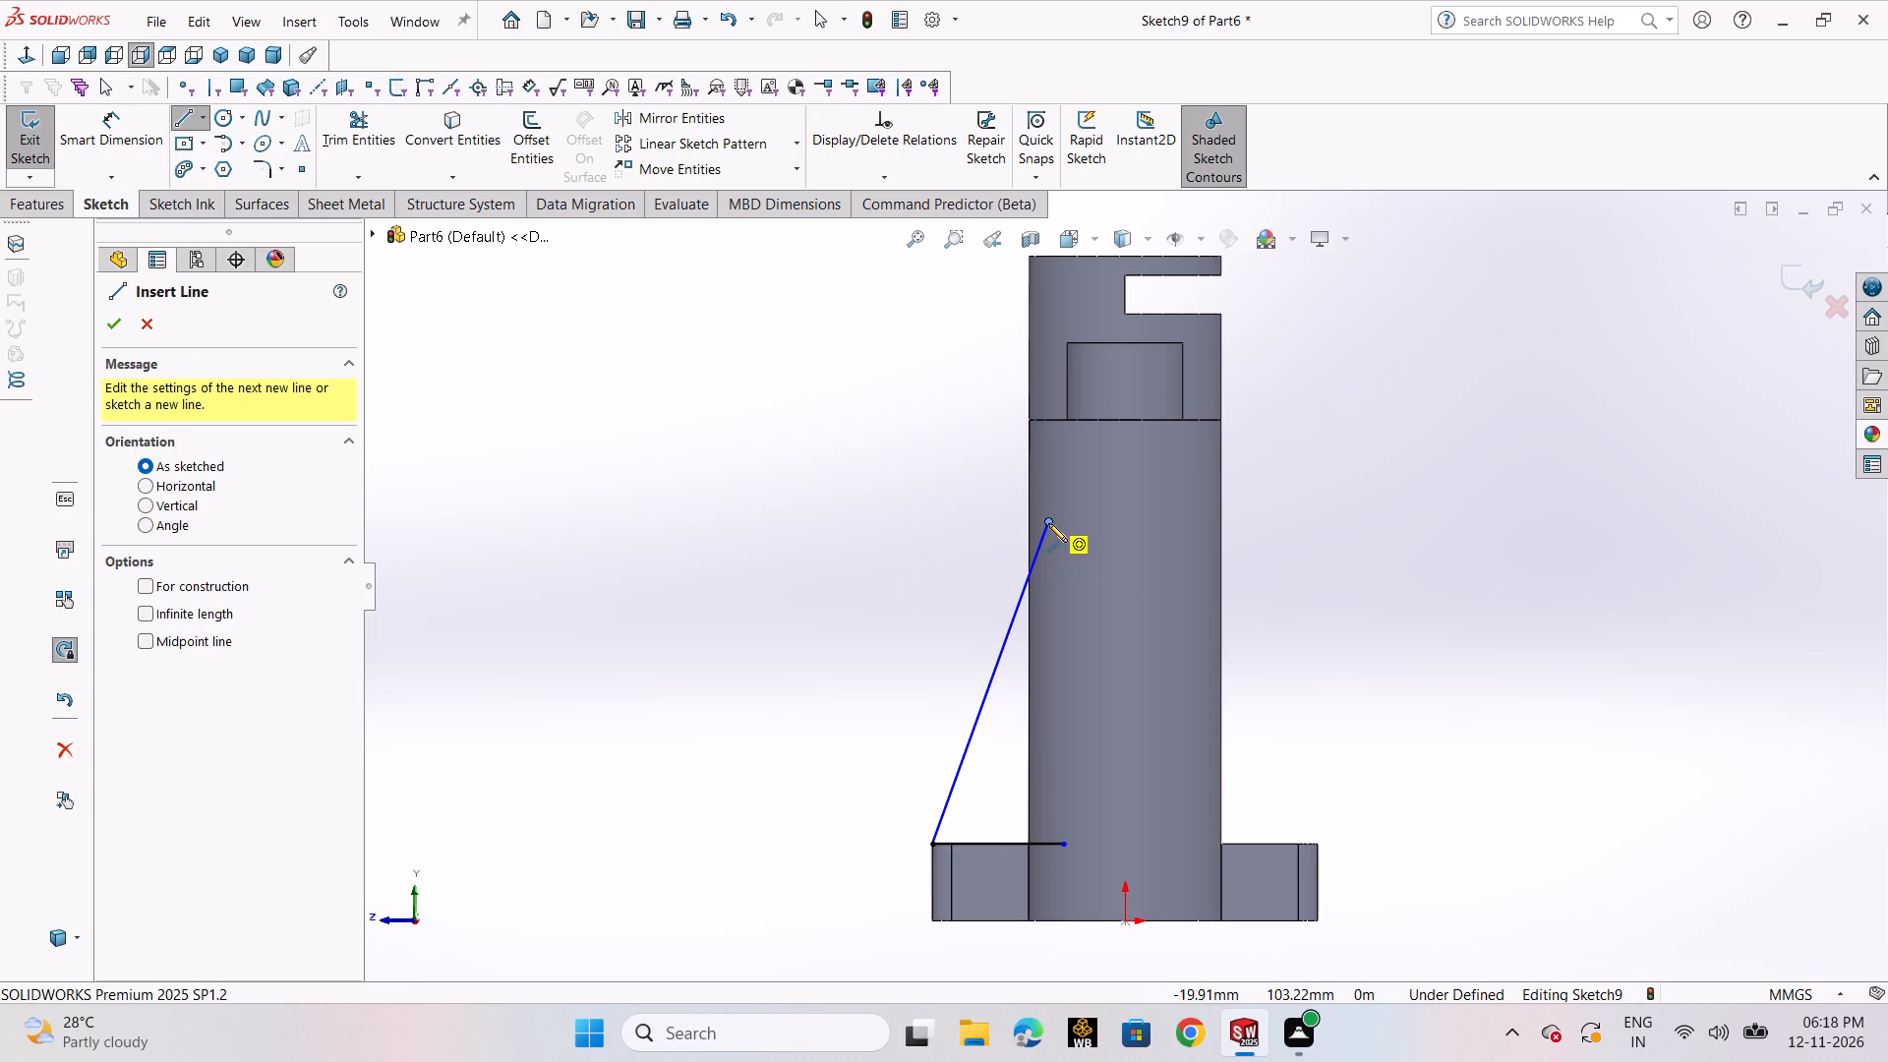
click(1052, 520)
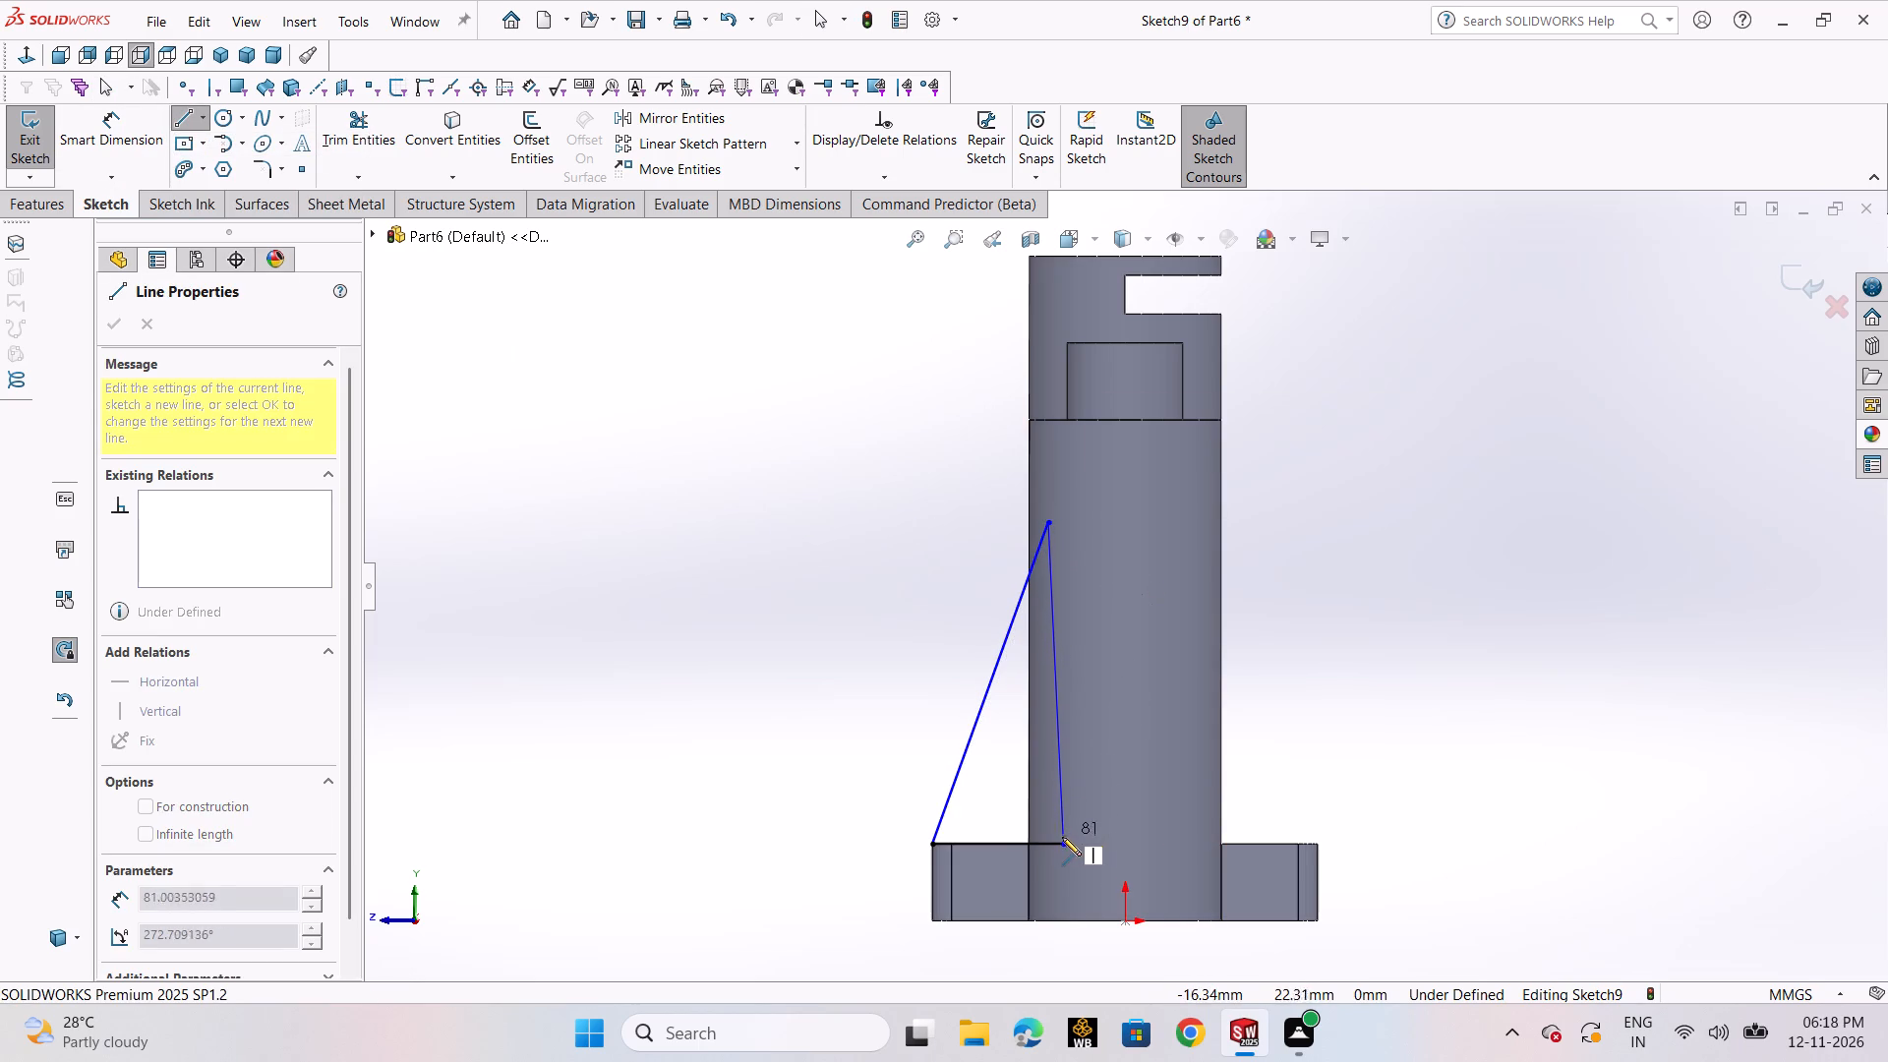
click(1065, 847)
right_click(1065, 847)
click(1091, 867)
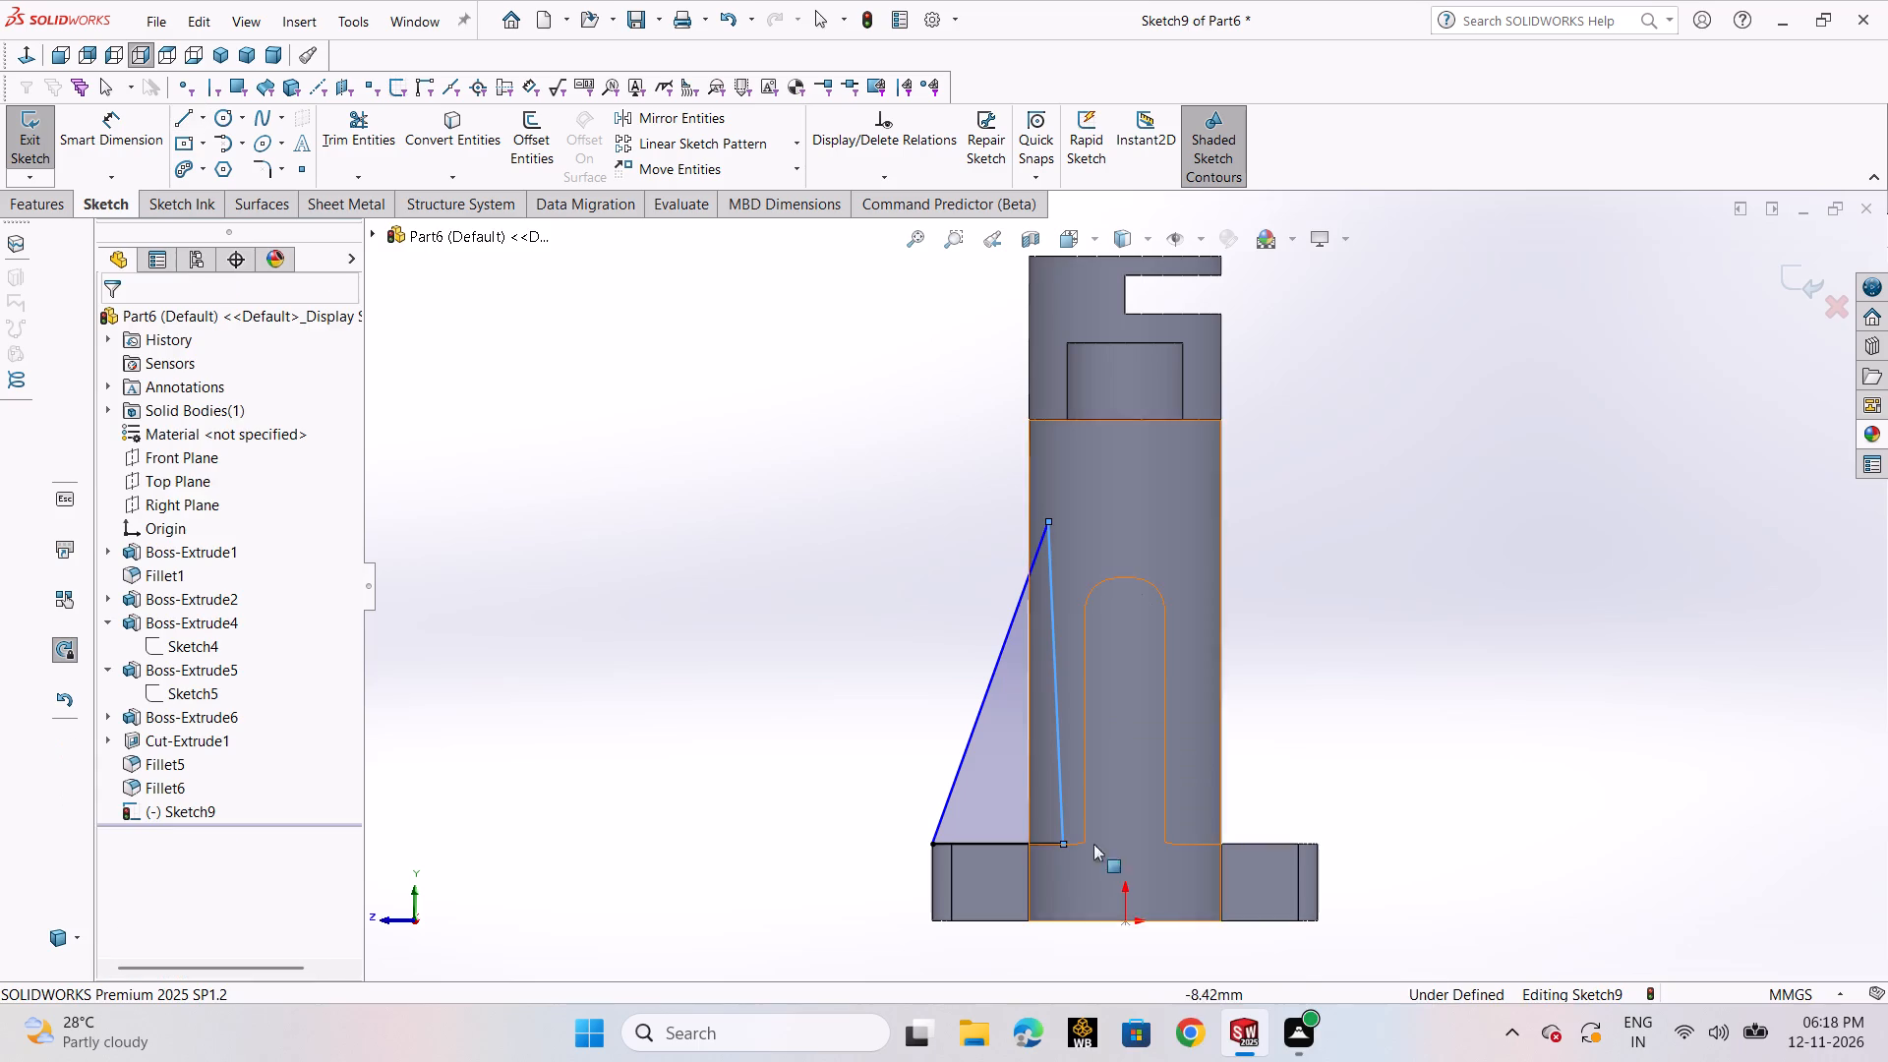
click(1060, 764)
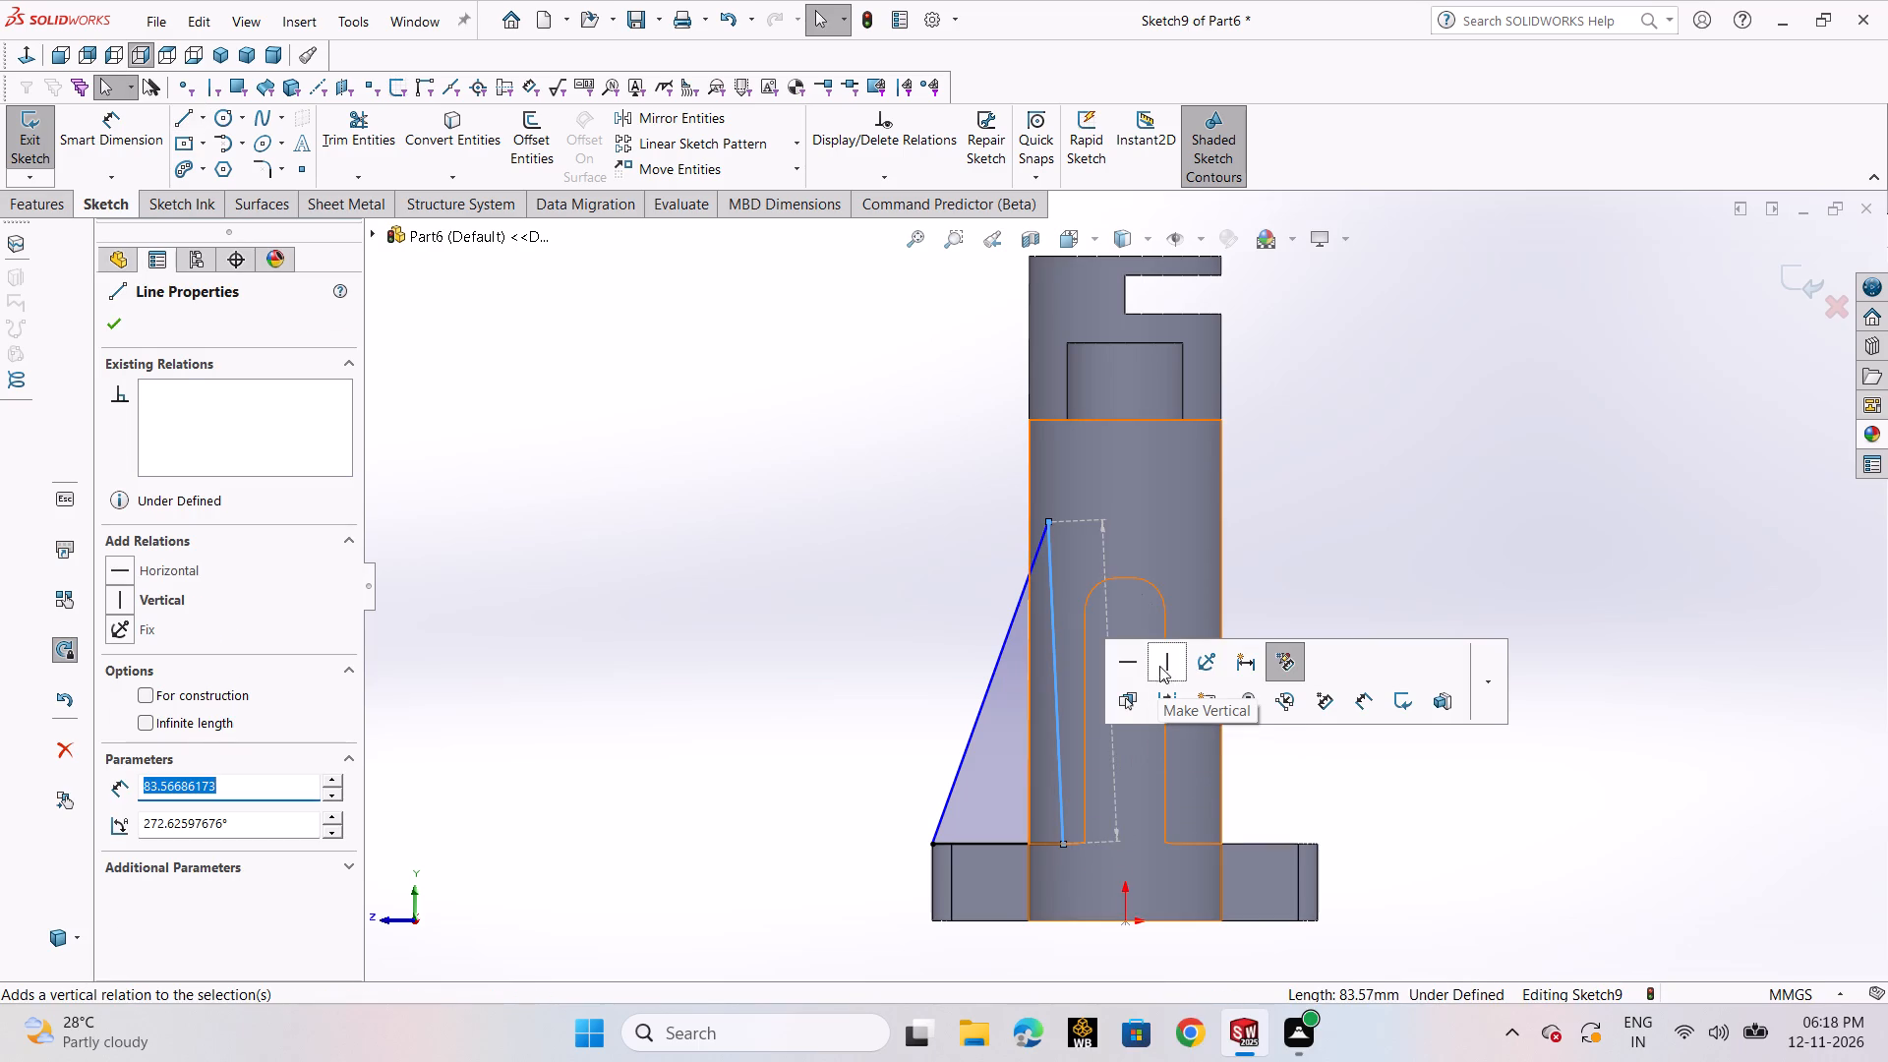
click(1166, 659)
click(1327, 594)
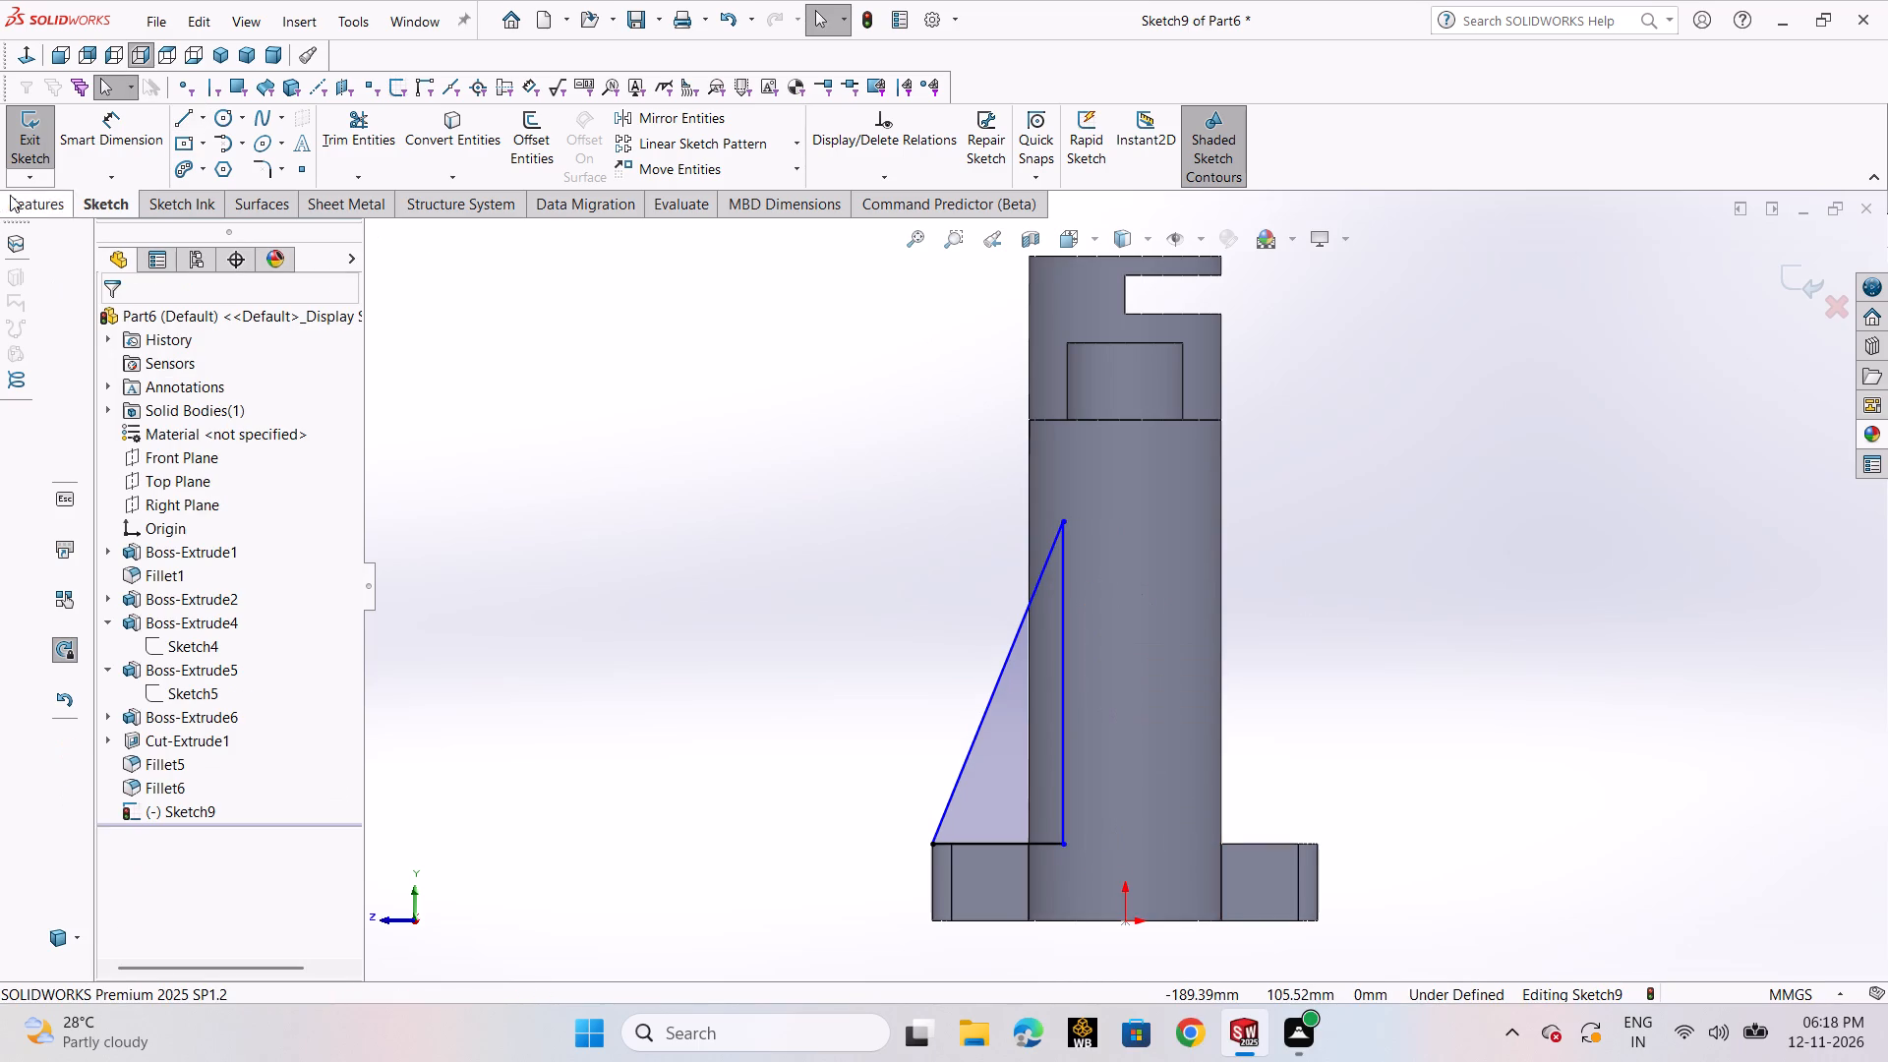
Sketch a vertical centerline about 43 mm long upward from the origin.
click(202, 124)
click(208, 164)
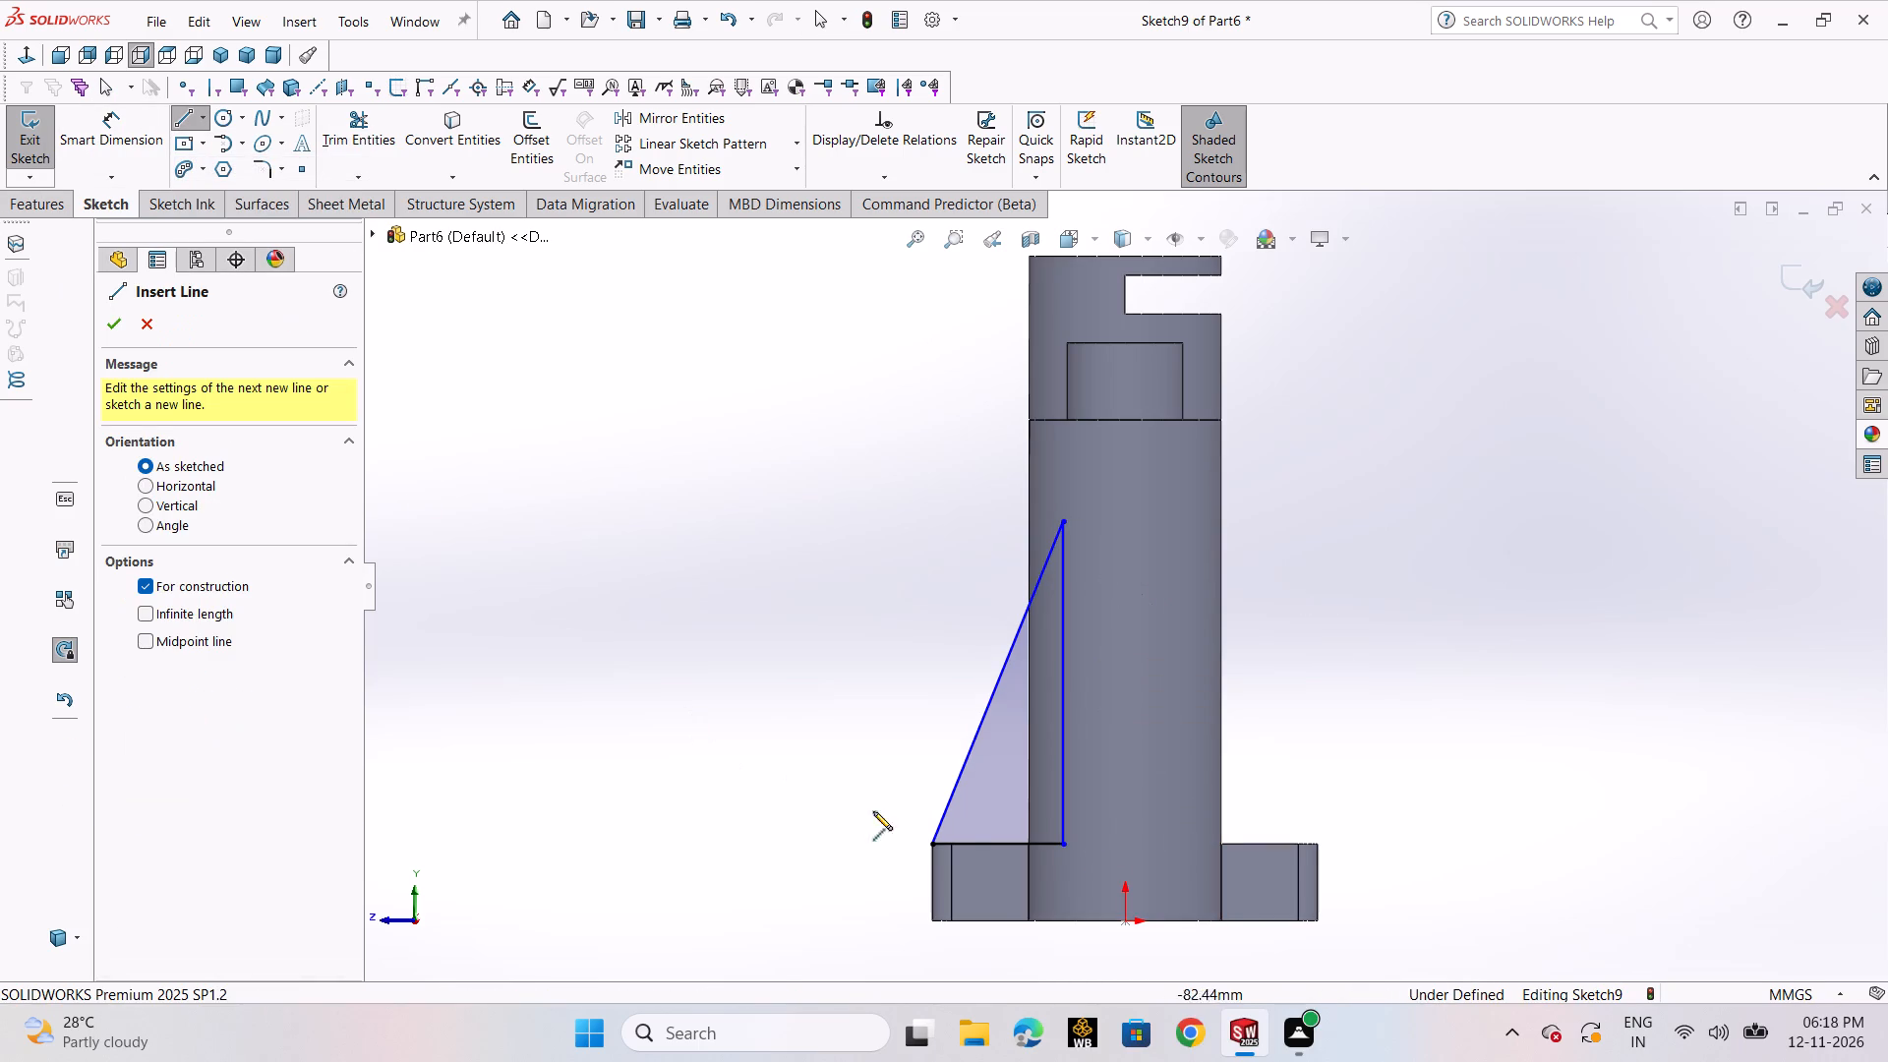
click(1128, 920)
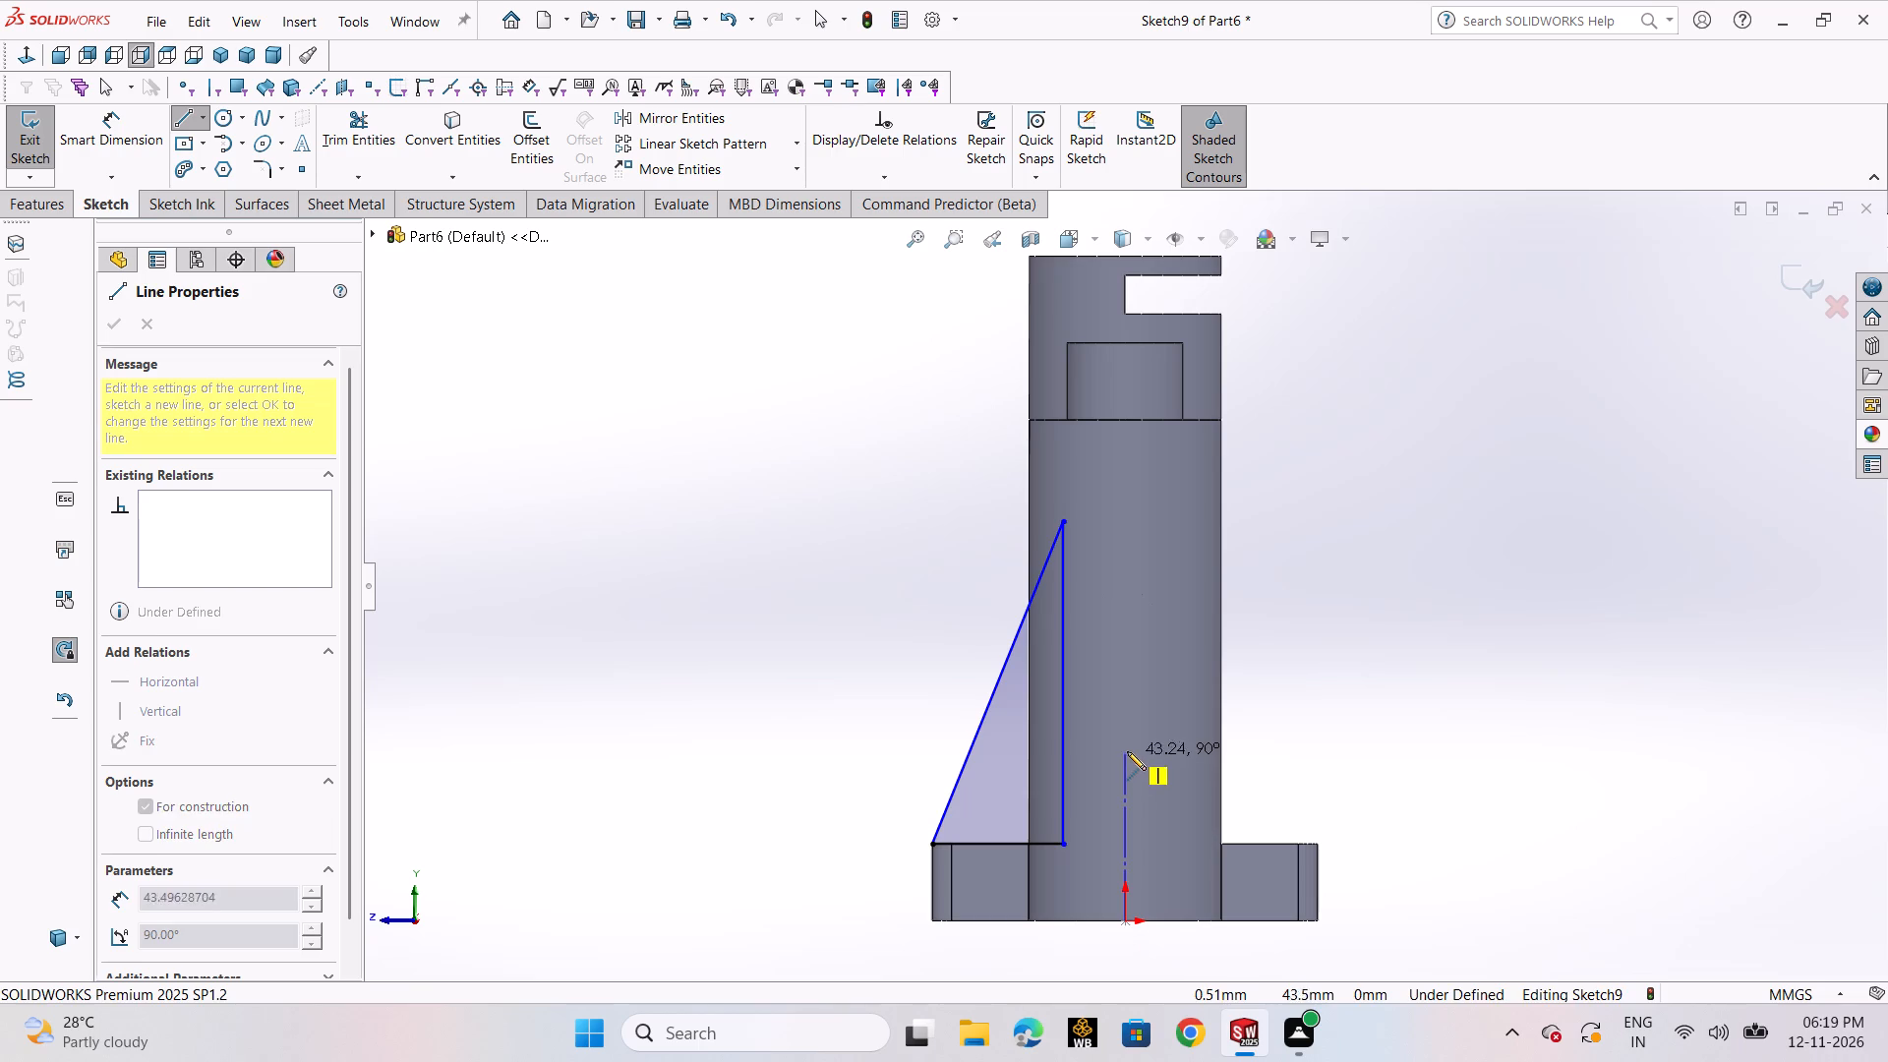
click(1127, 750)
right_click(1127, 750)
click(1160, 767)
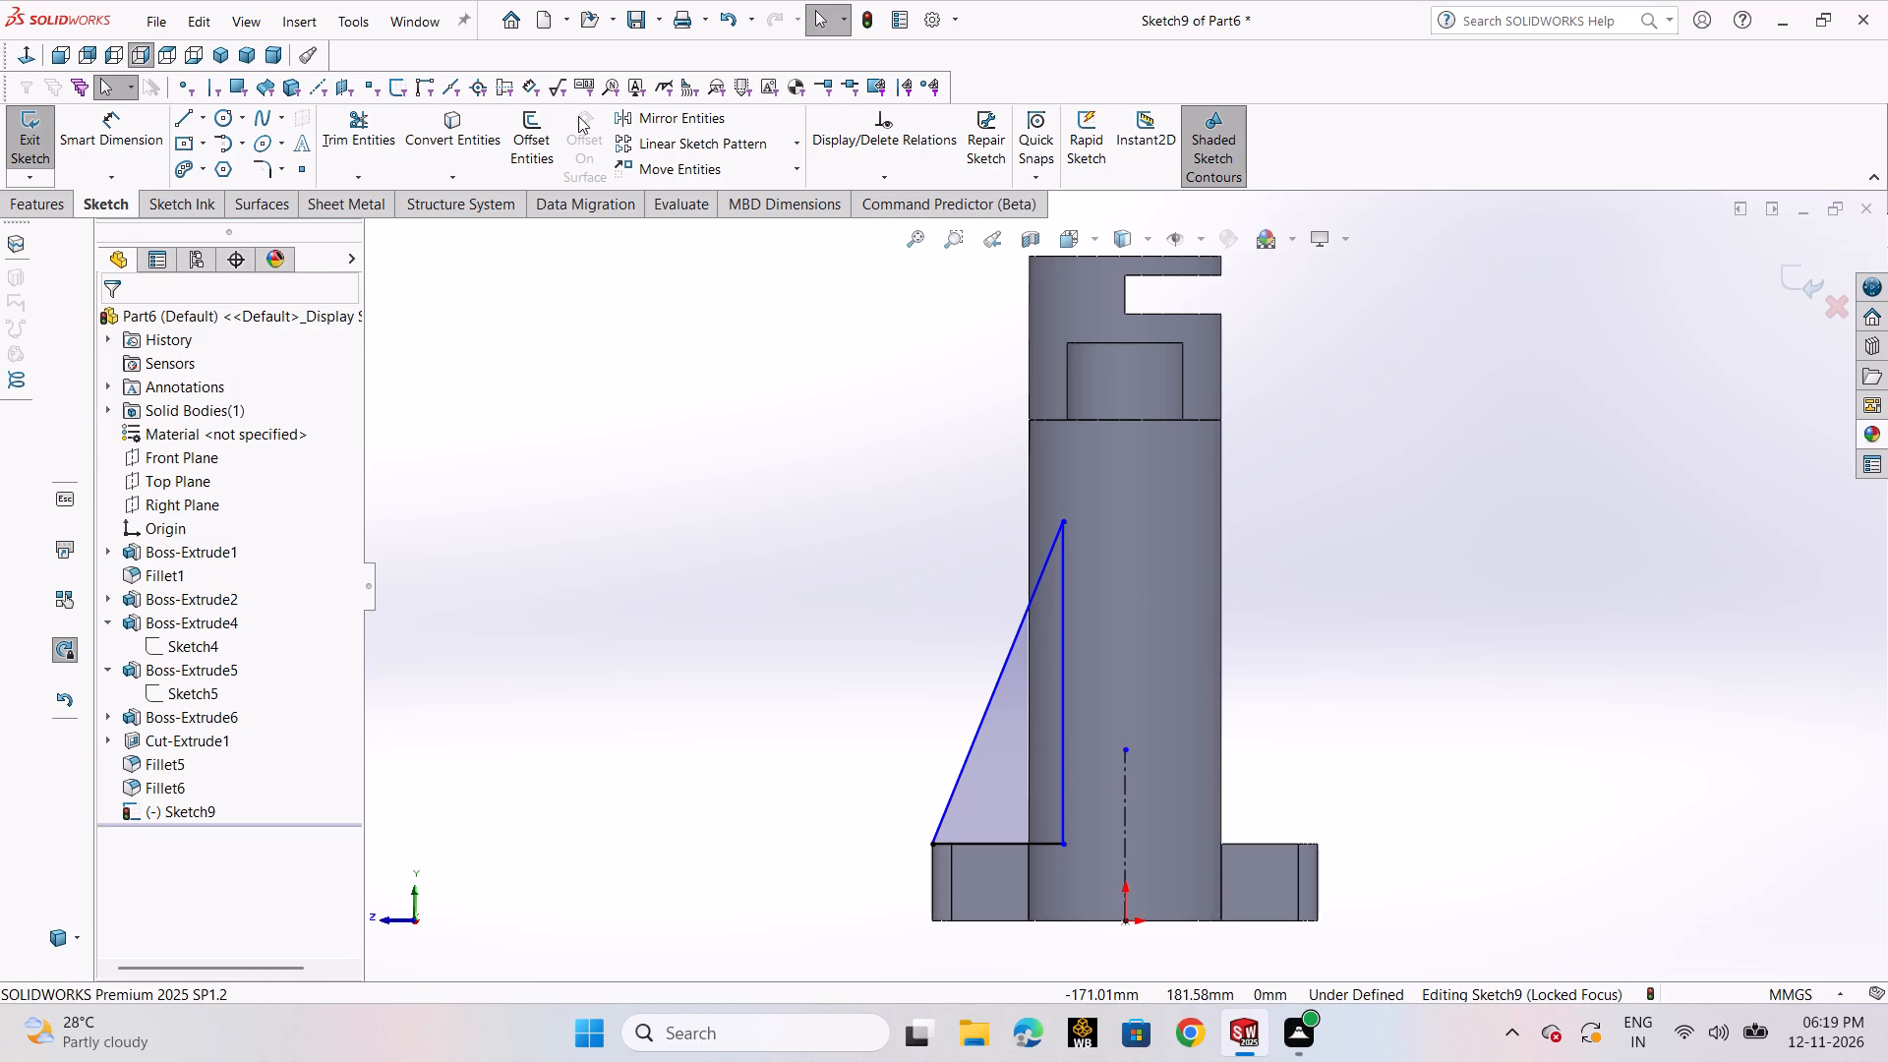
Mirror the three lines of the triangle about the vertical centerline and exit the sketch.
click(625, 115)
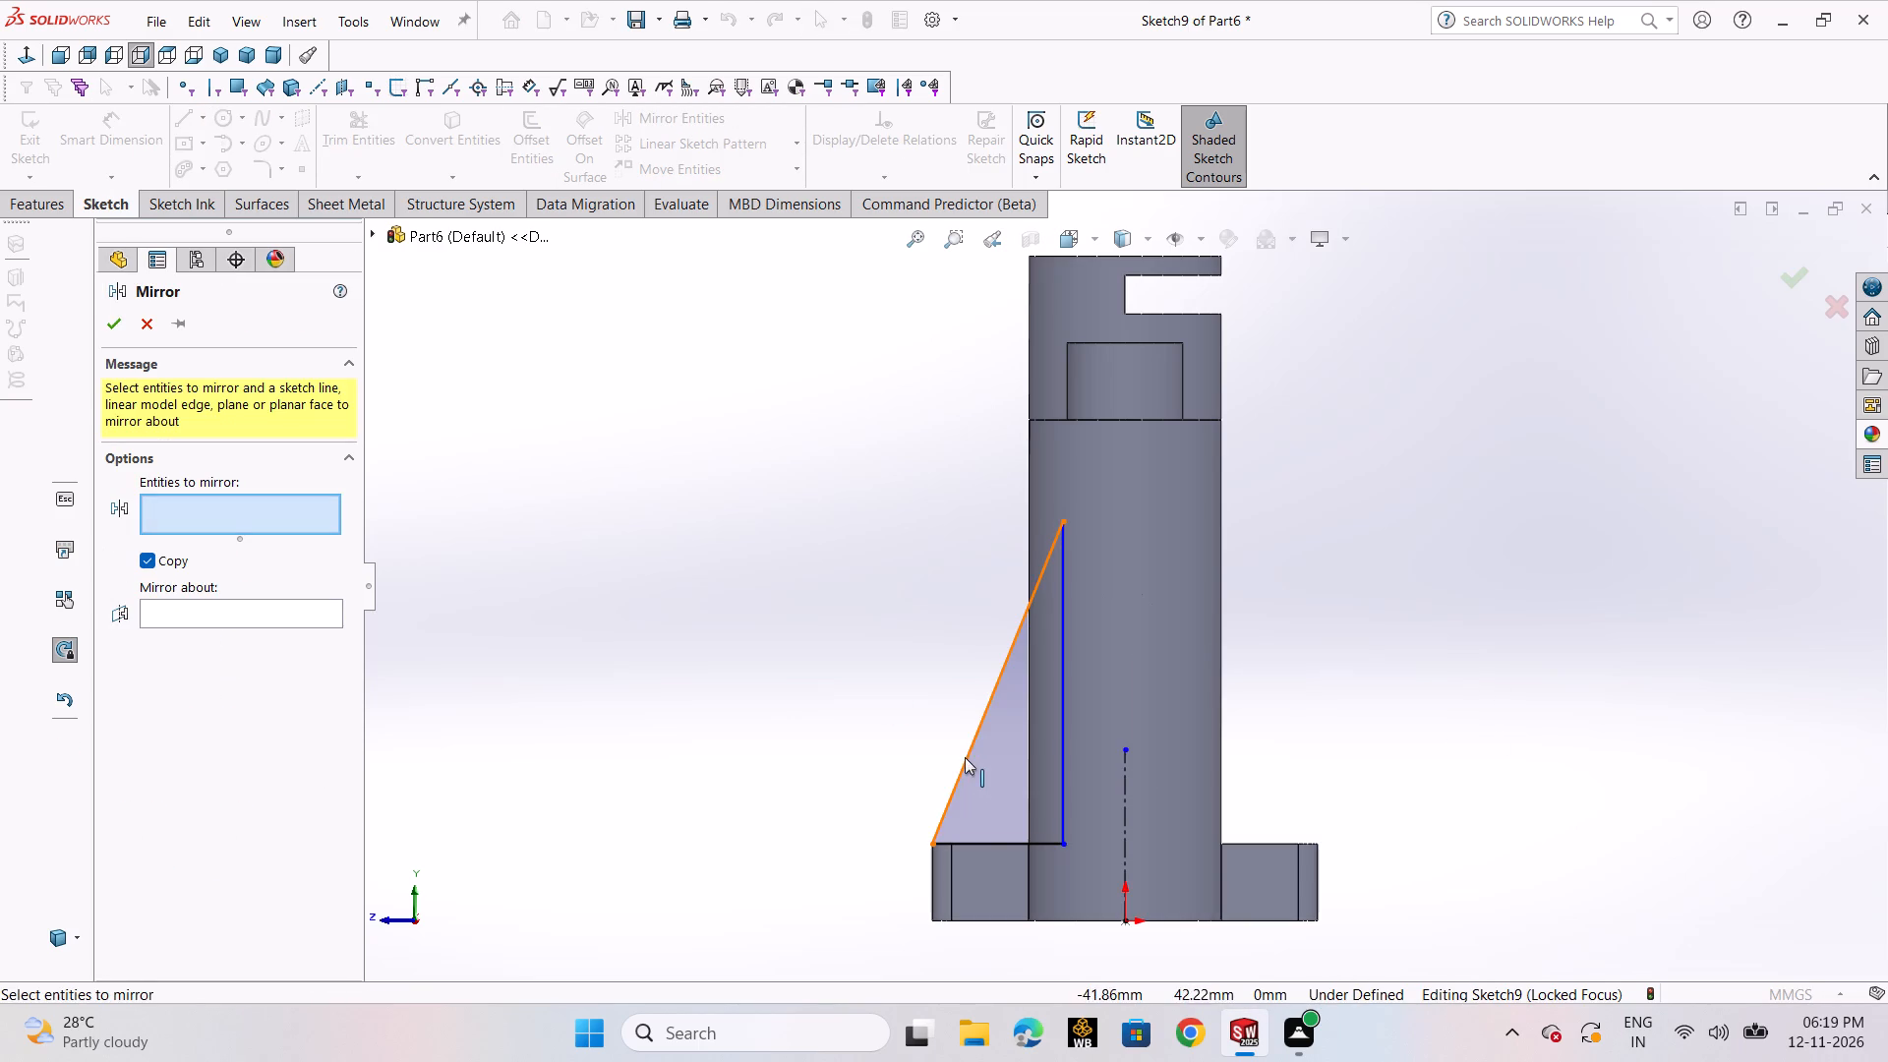
click(965, 757)
click(1002, 845)
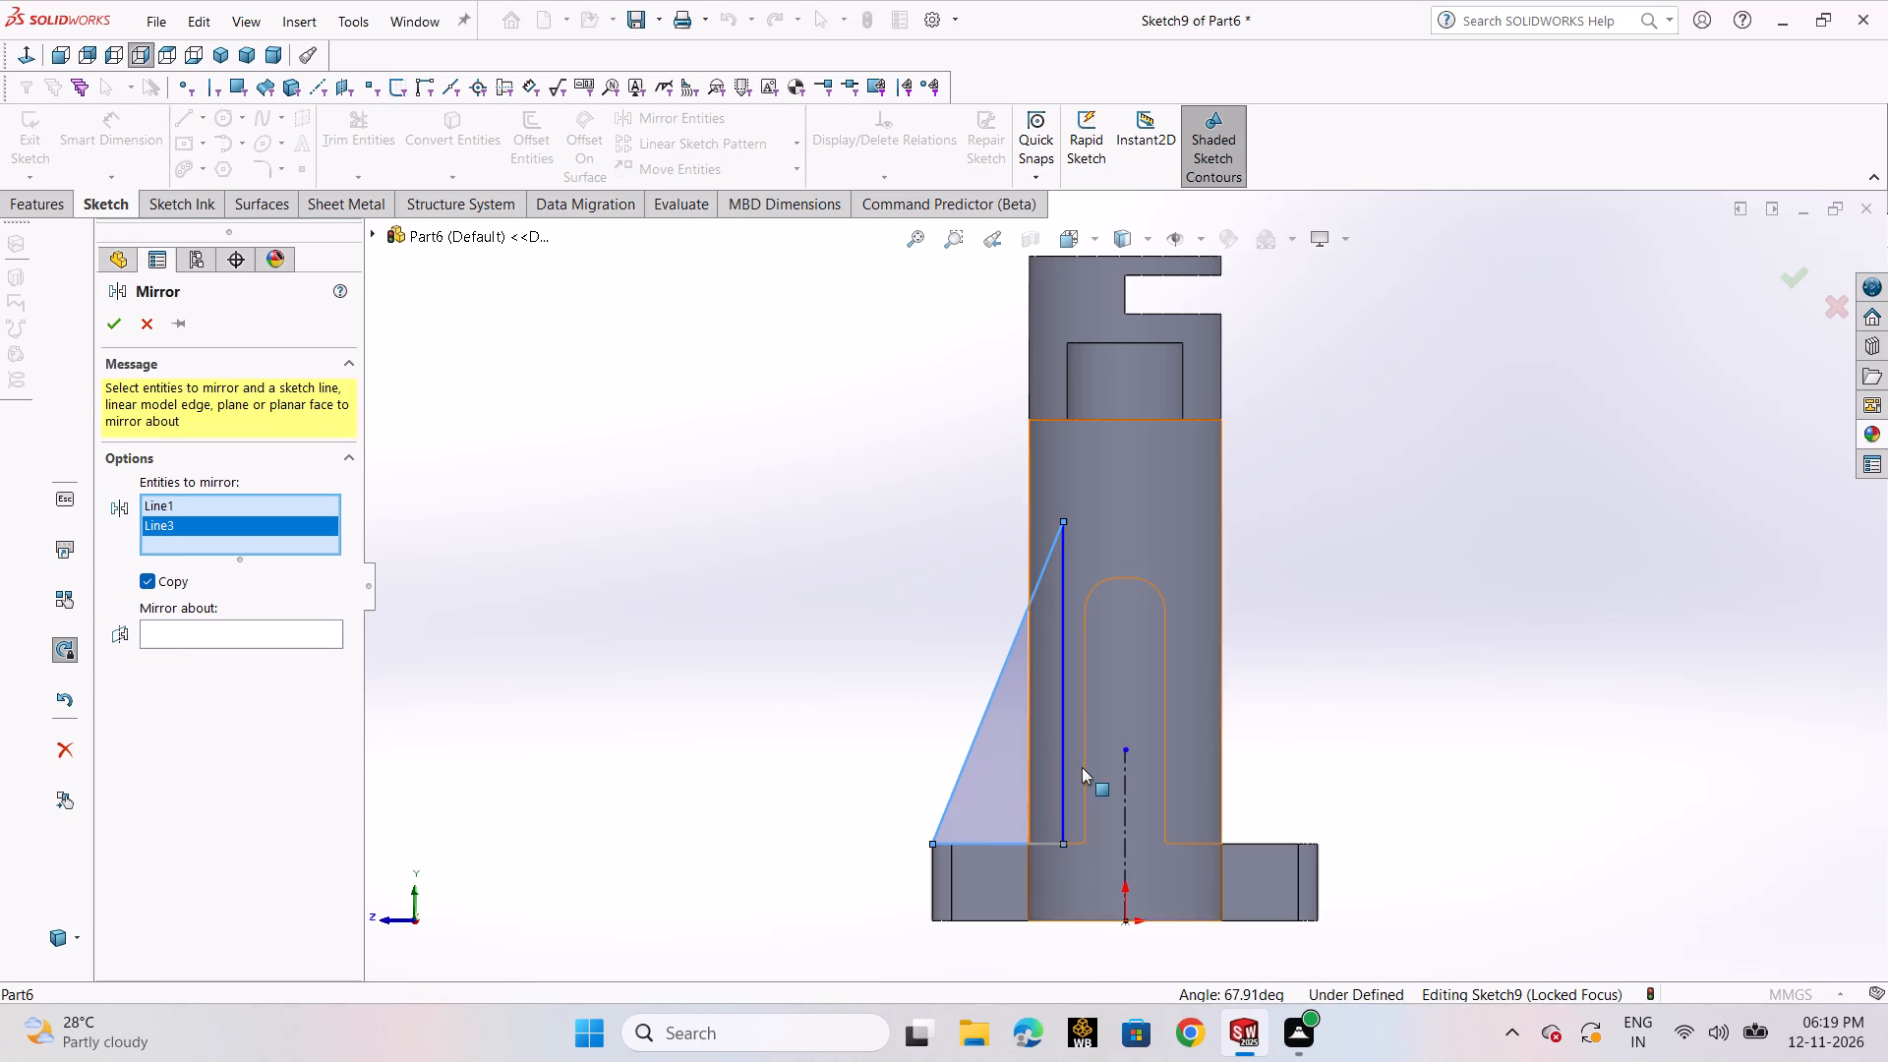
click(1057, 784)
click(152, 649)
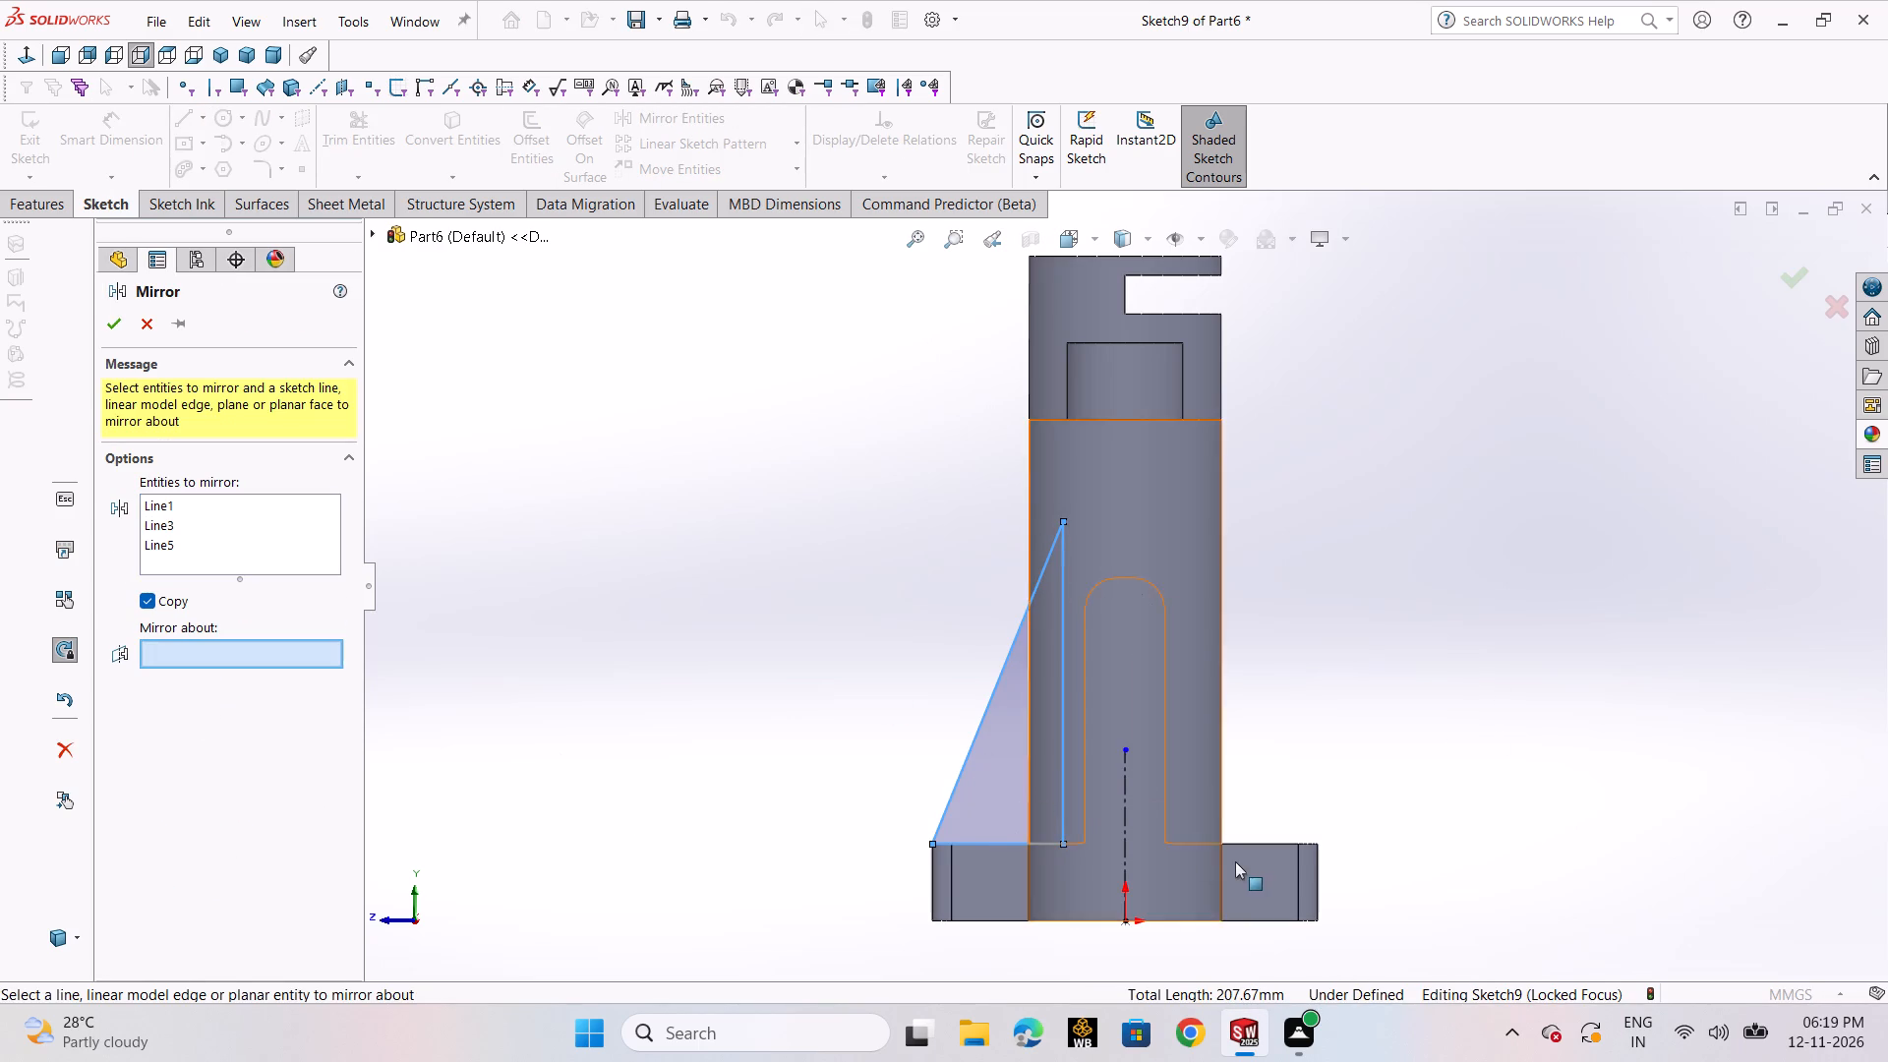
click(1130, 803)
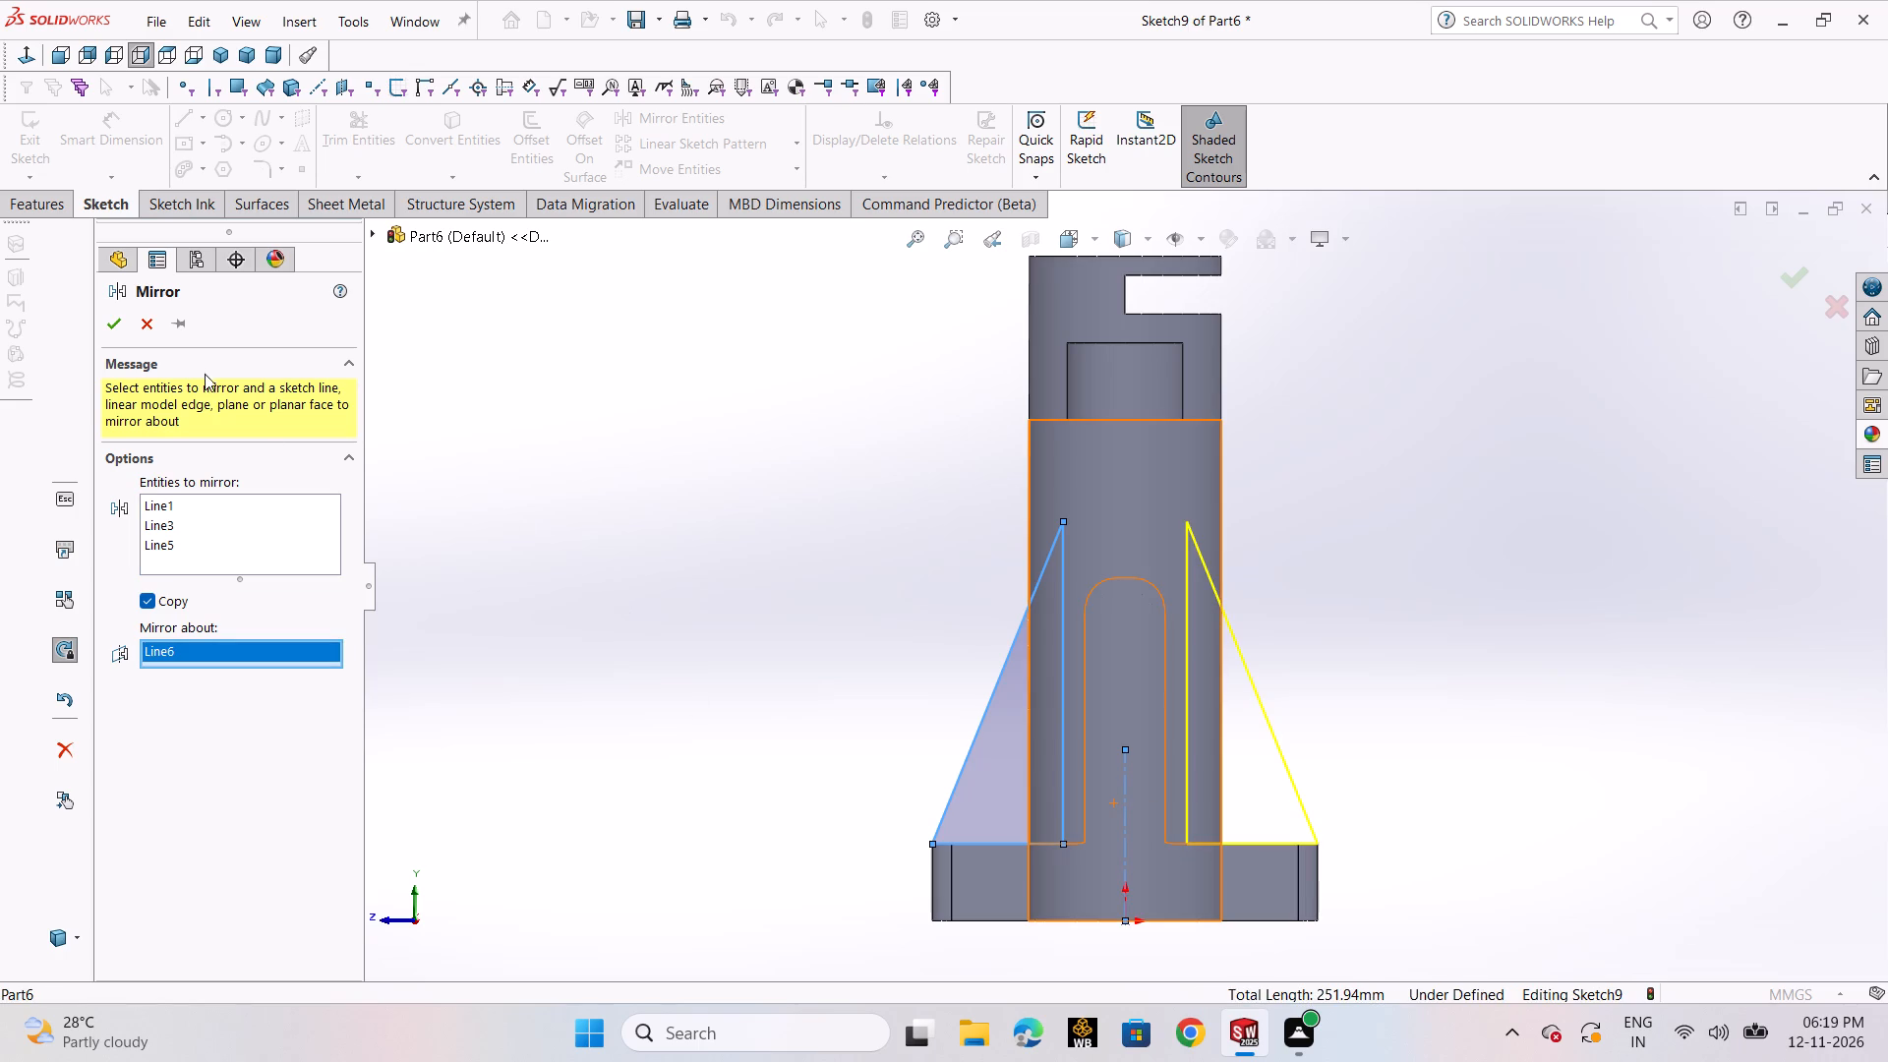
click(100, 326)
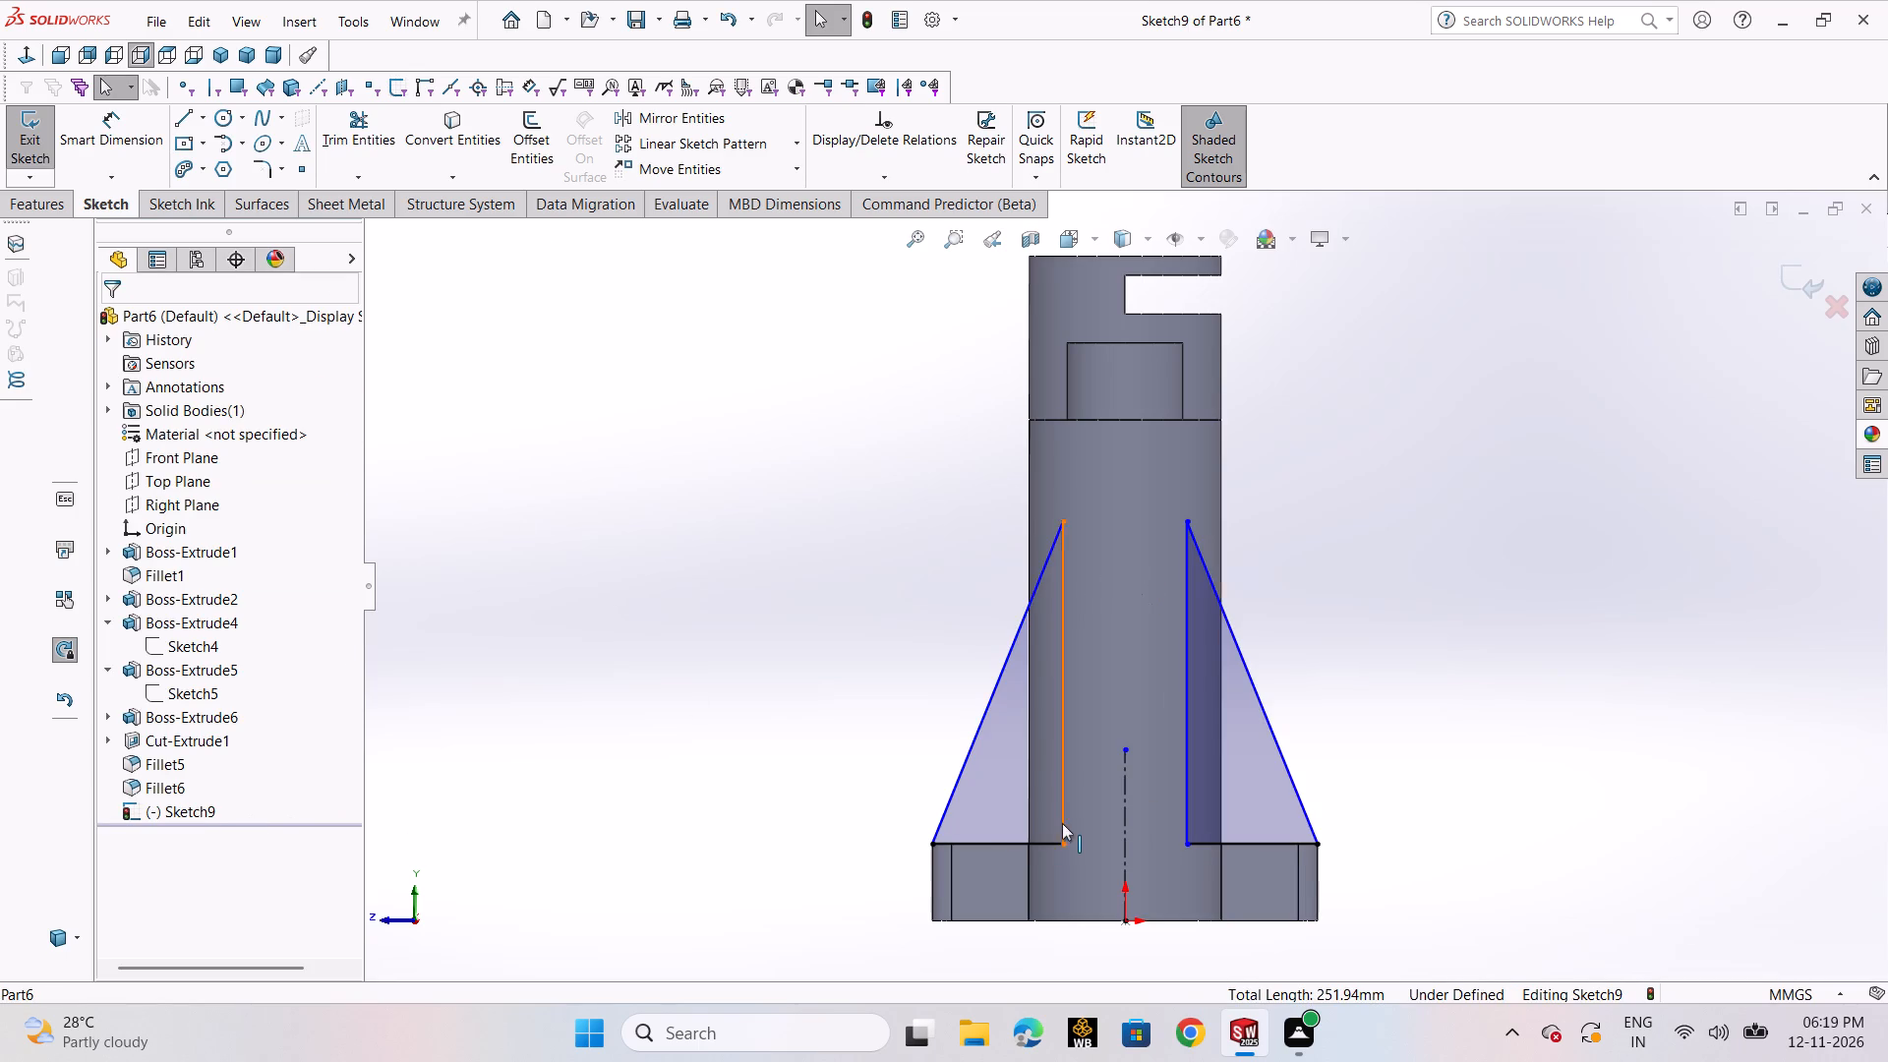
scroll(748, 757, up, 2)
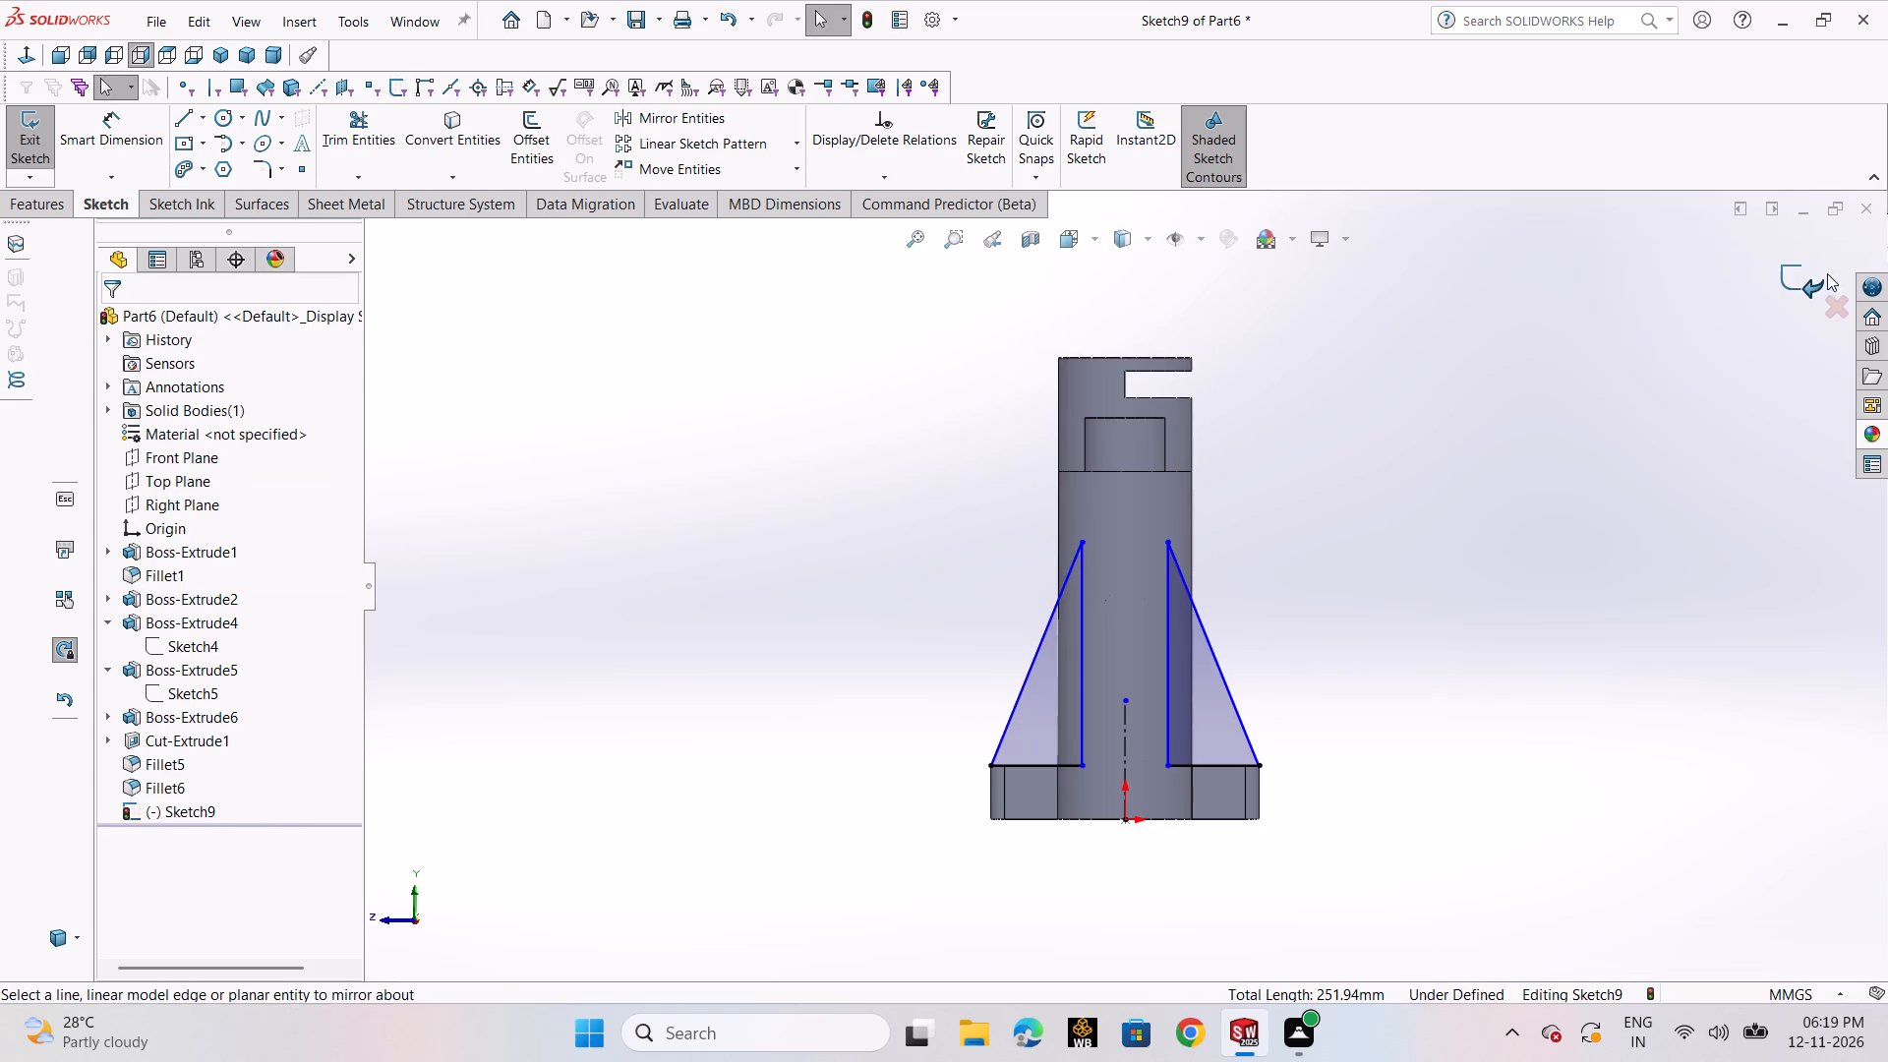
click(1805, 279)
Extrude the sketch with both triangles 20 mm as Mid Plane with the direction reversed toward the upright plate, merging the result.
scroll(1408, 485, up, 2)
middle_drag(1367, 522, 1538, 647)
click(35, 125)
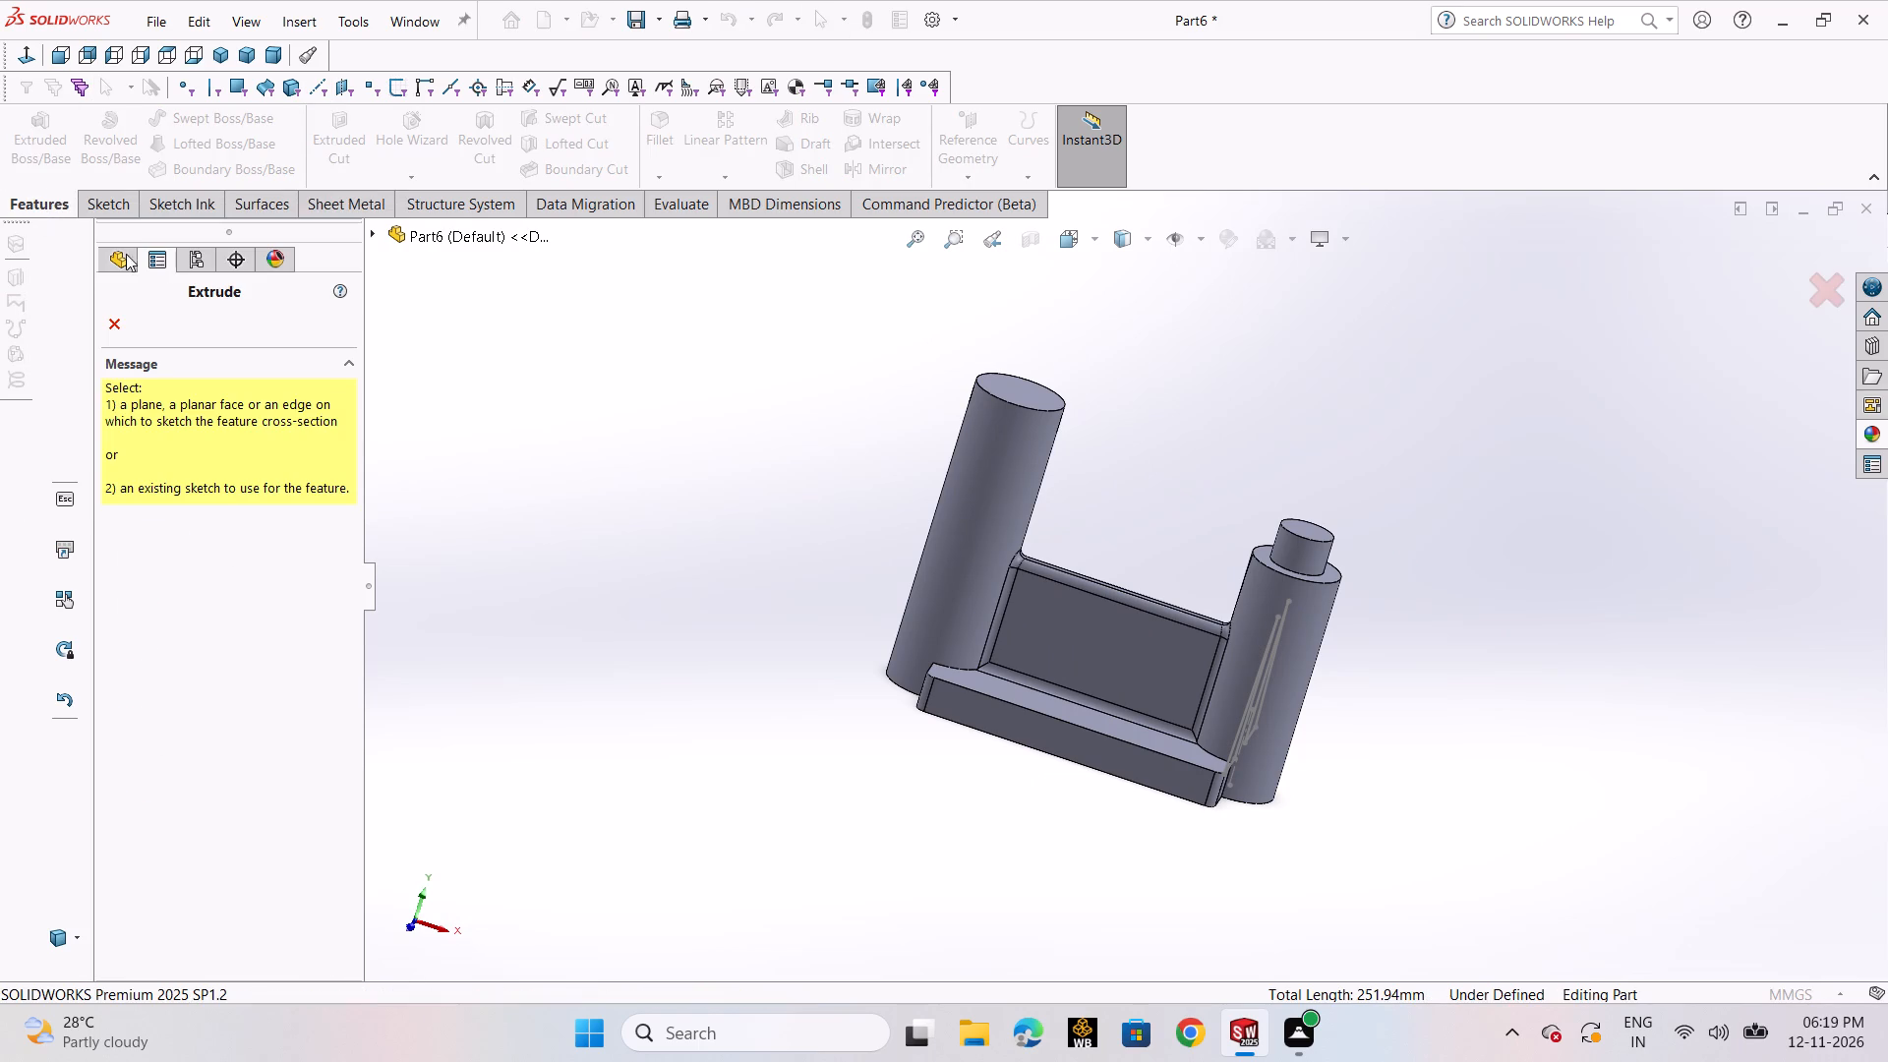
click(370, 232)
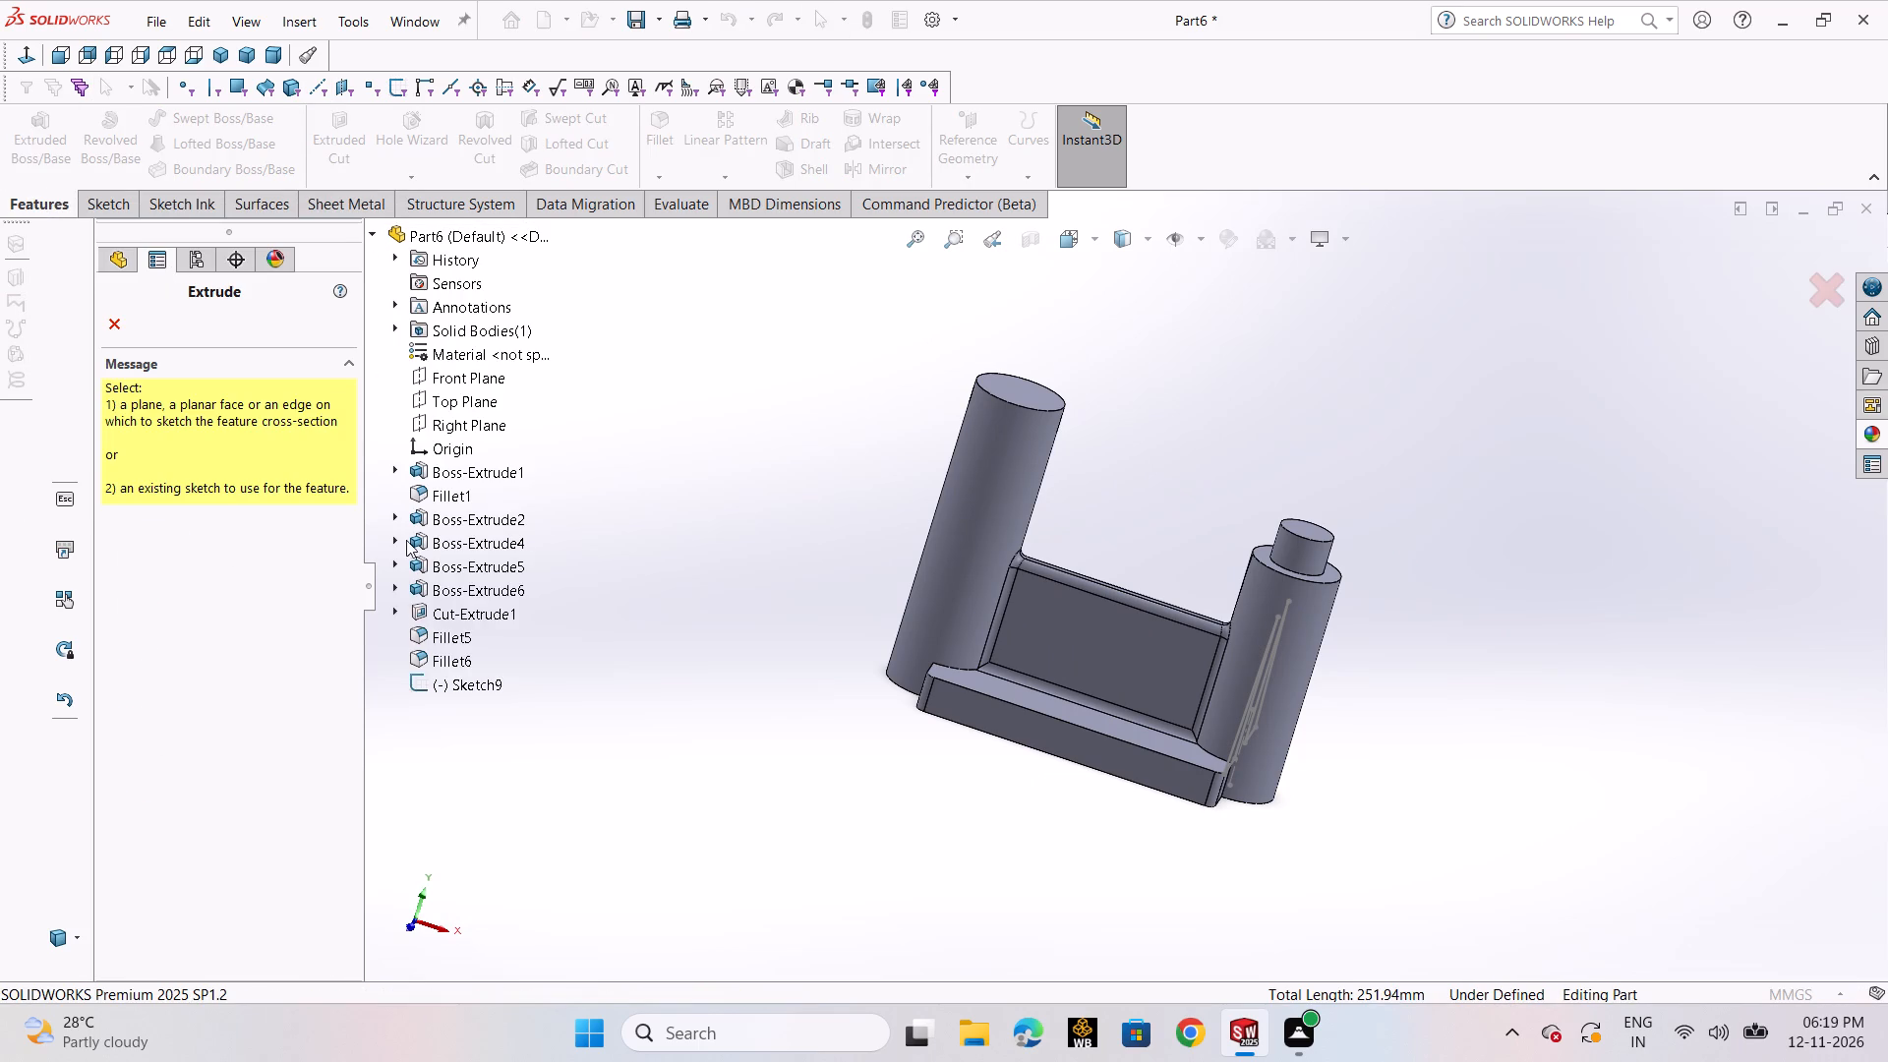
click(456, 680)
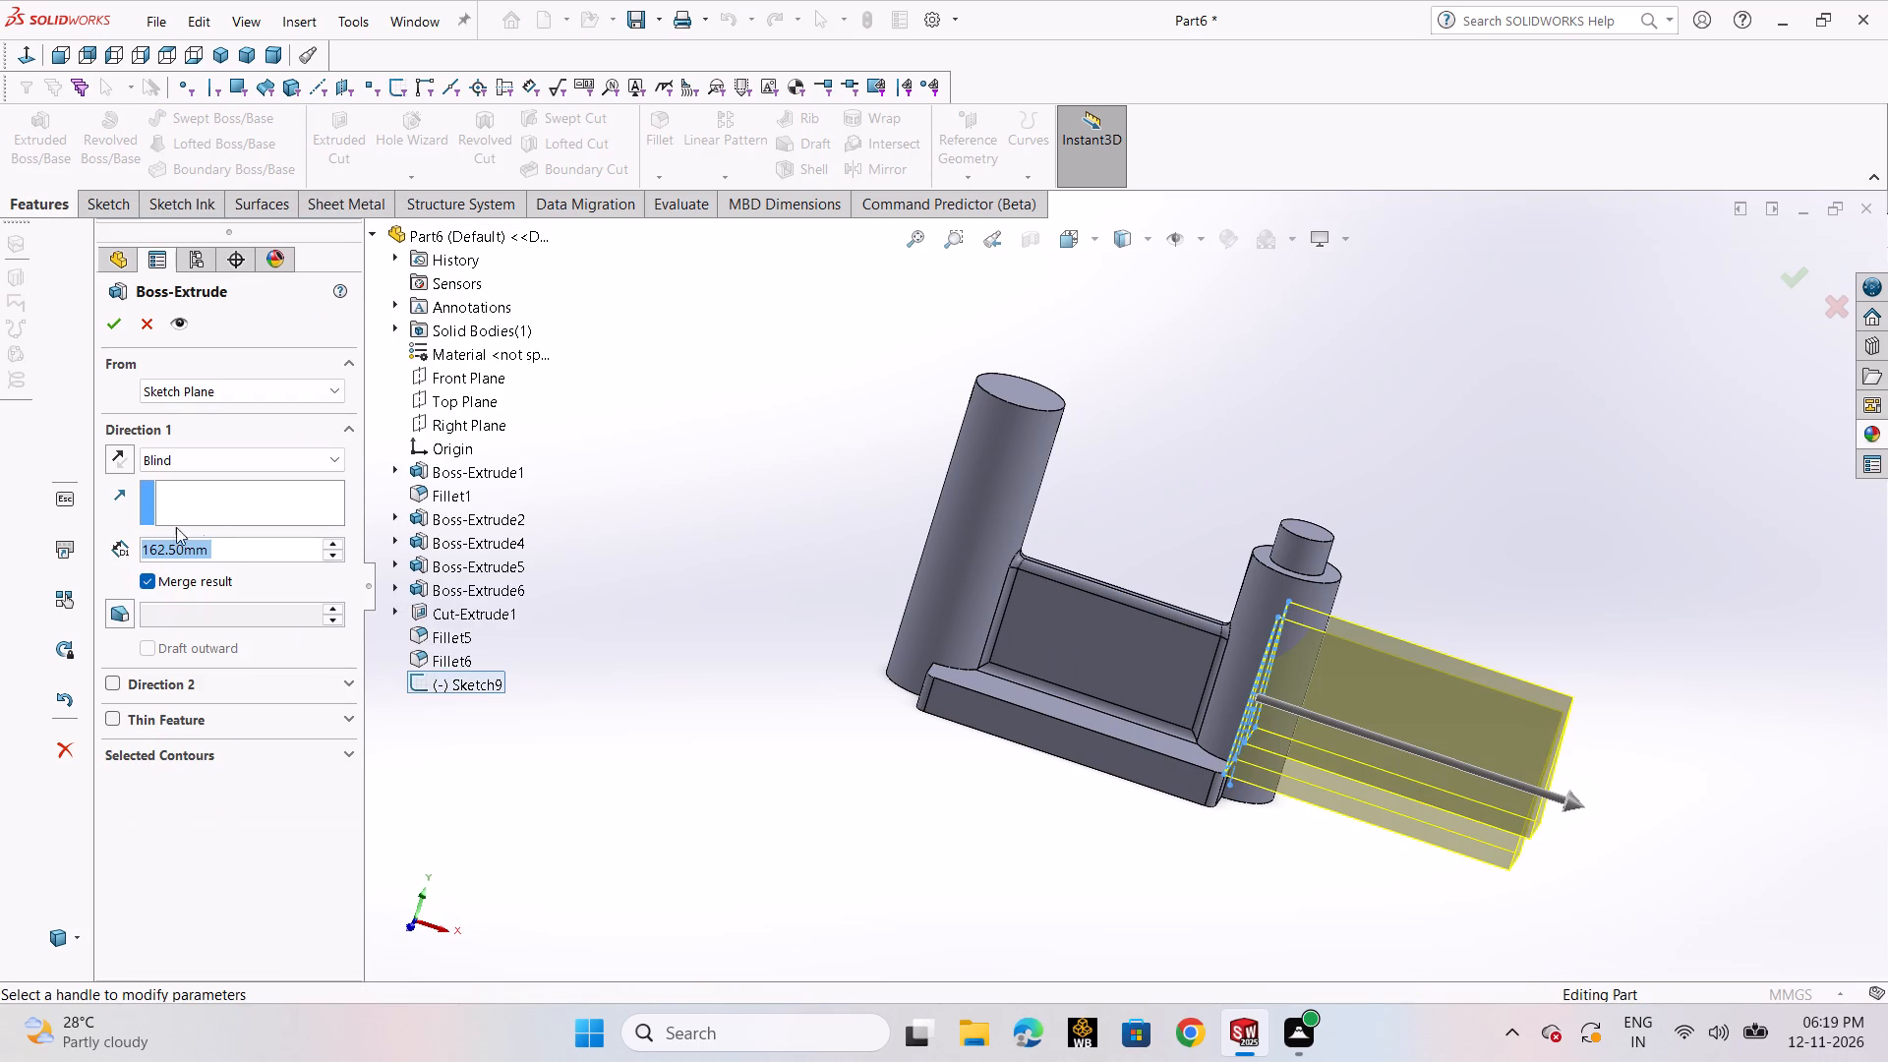
click(114, 450)
double_click(229, 554)
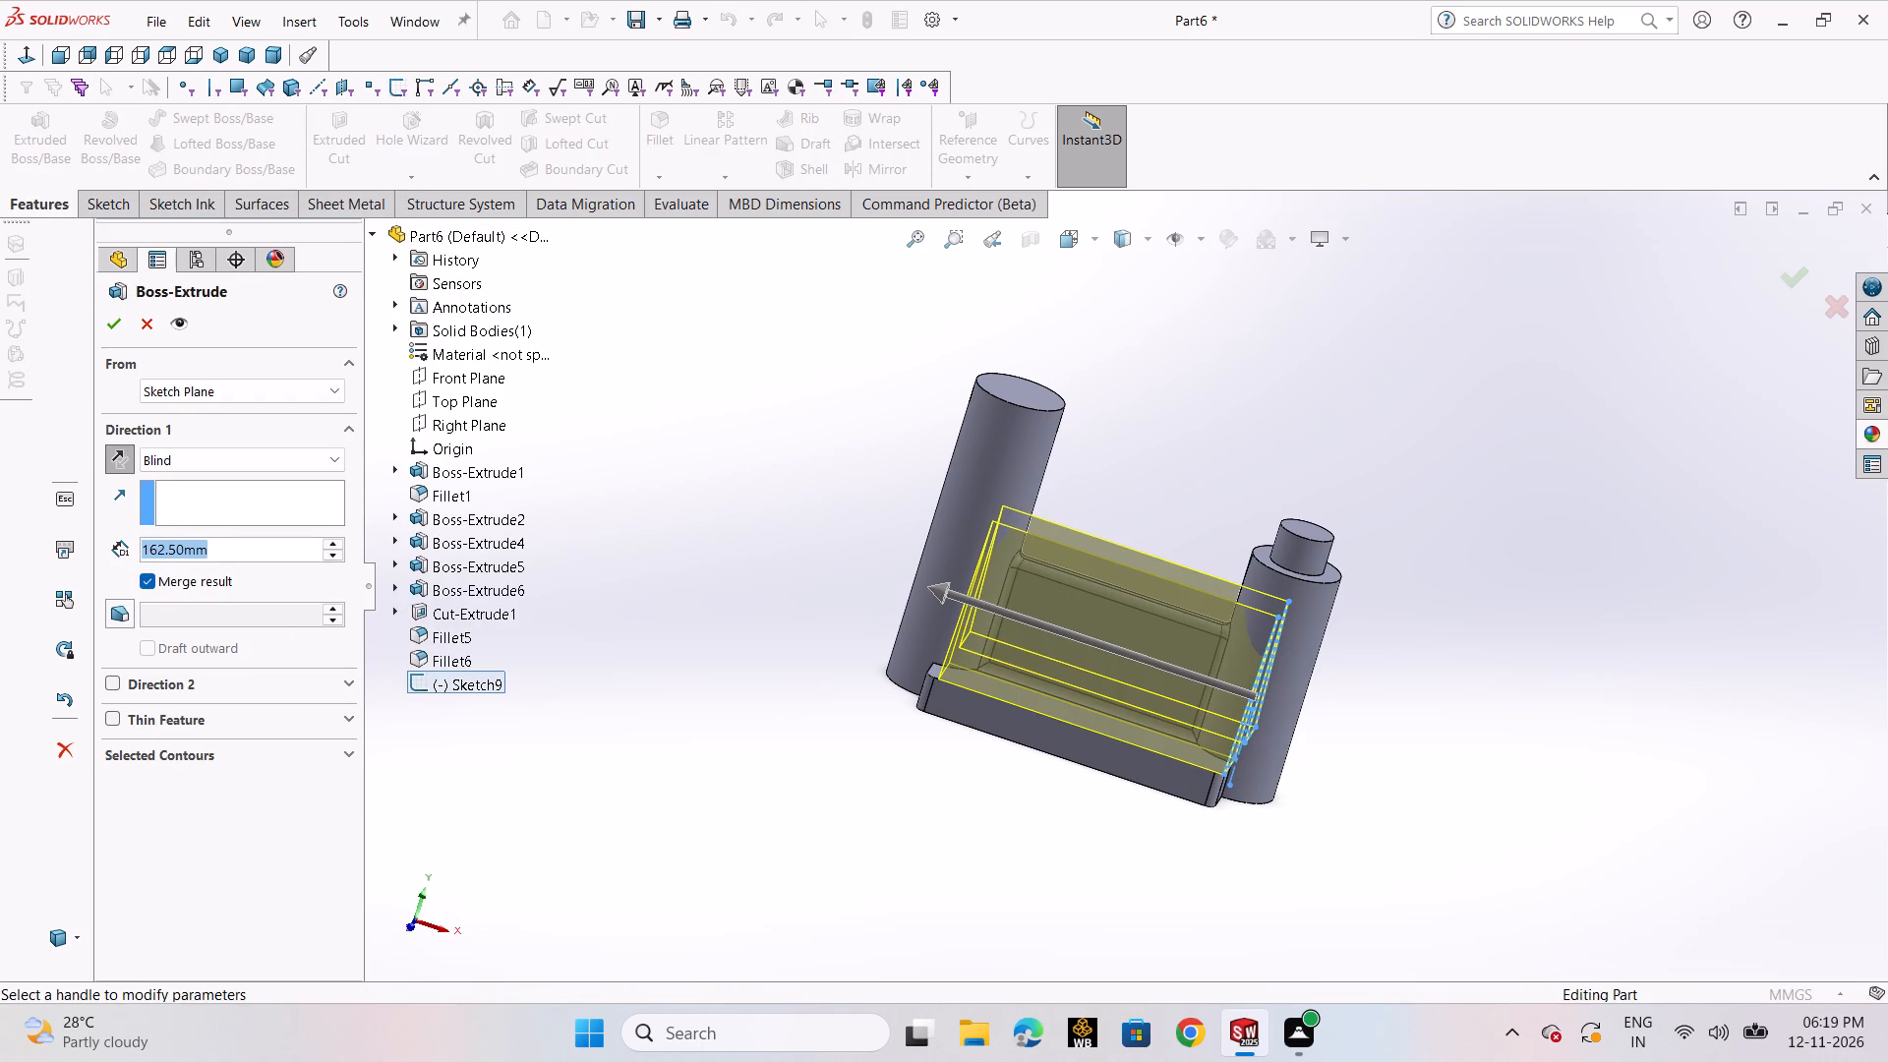
text(20)
key(Return)
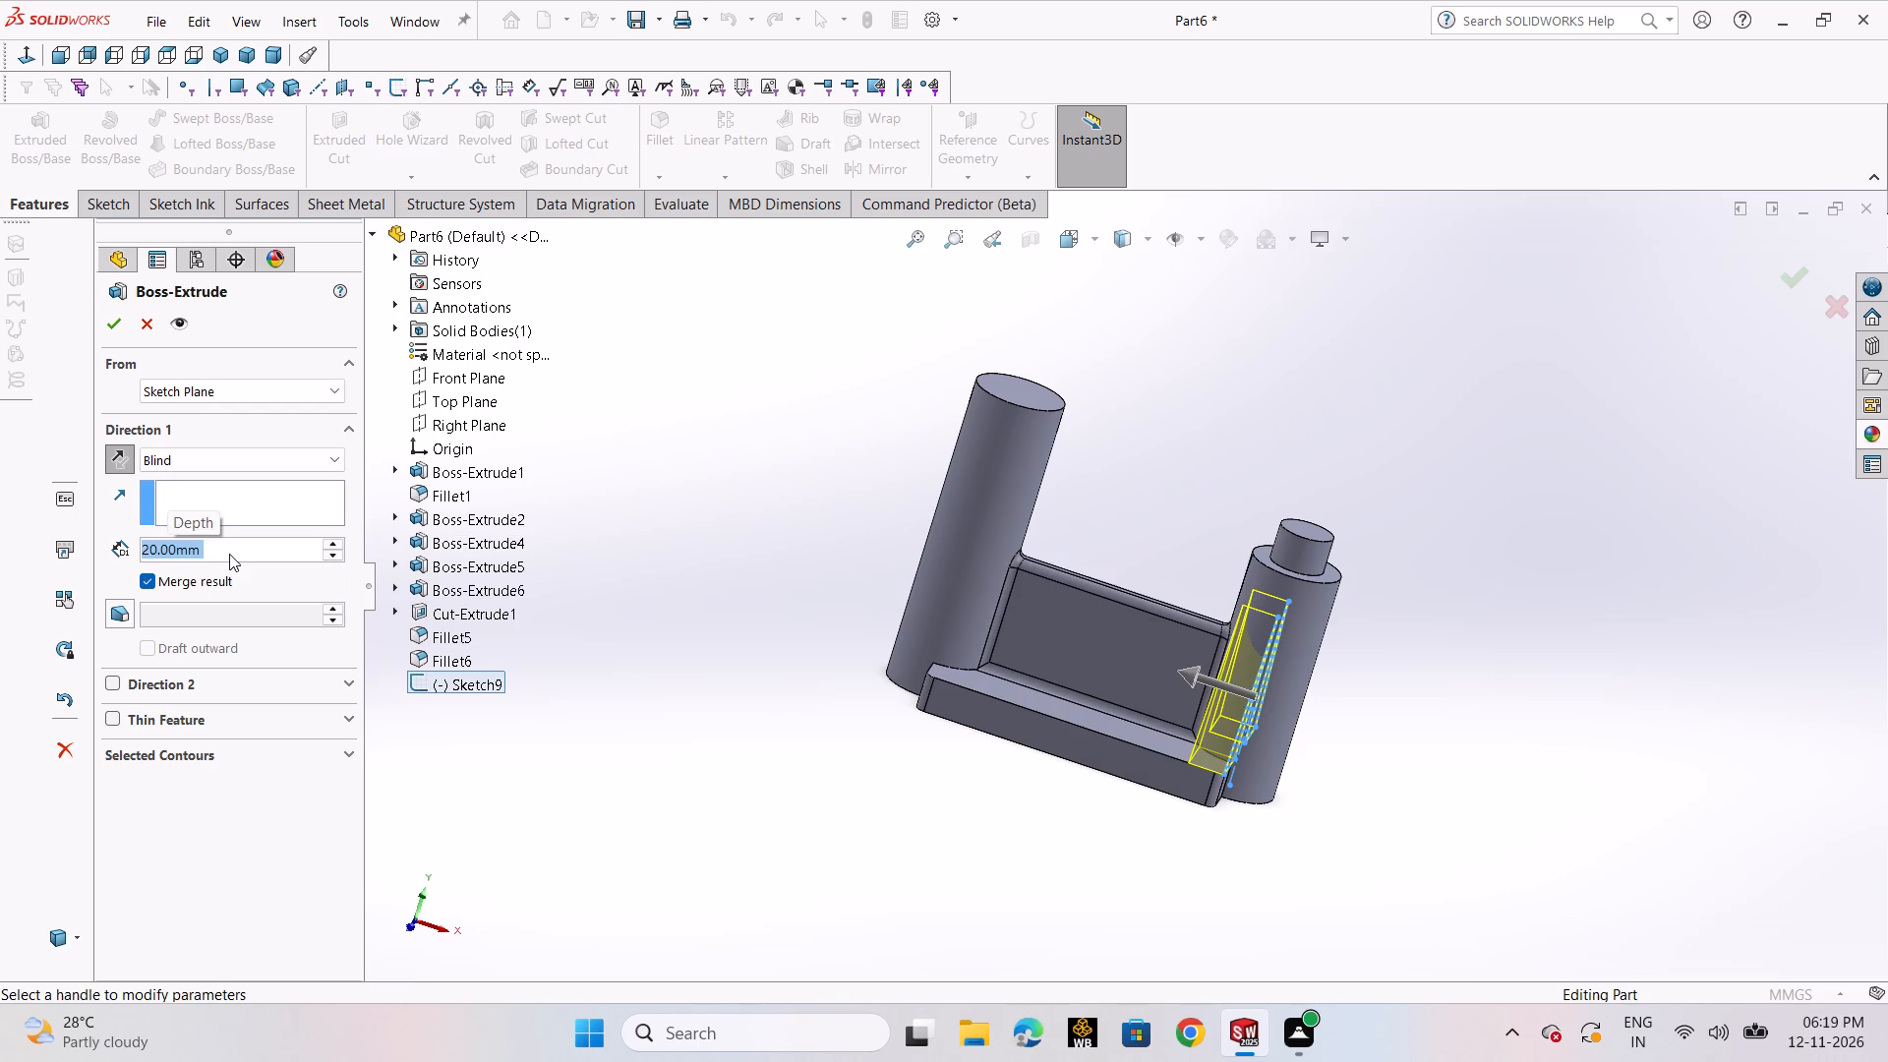
click(279, 462)
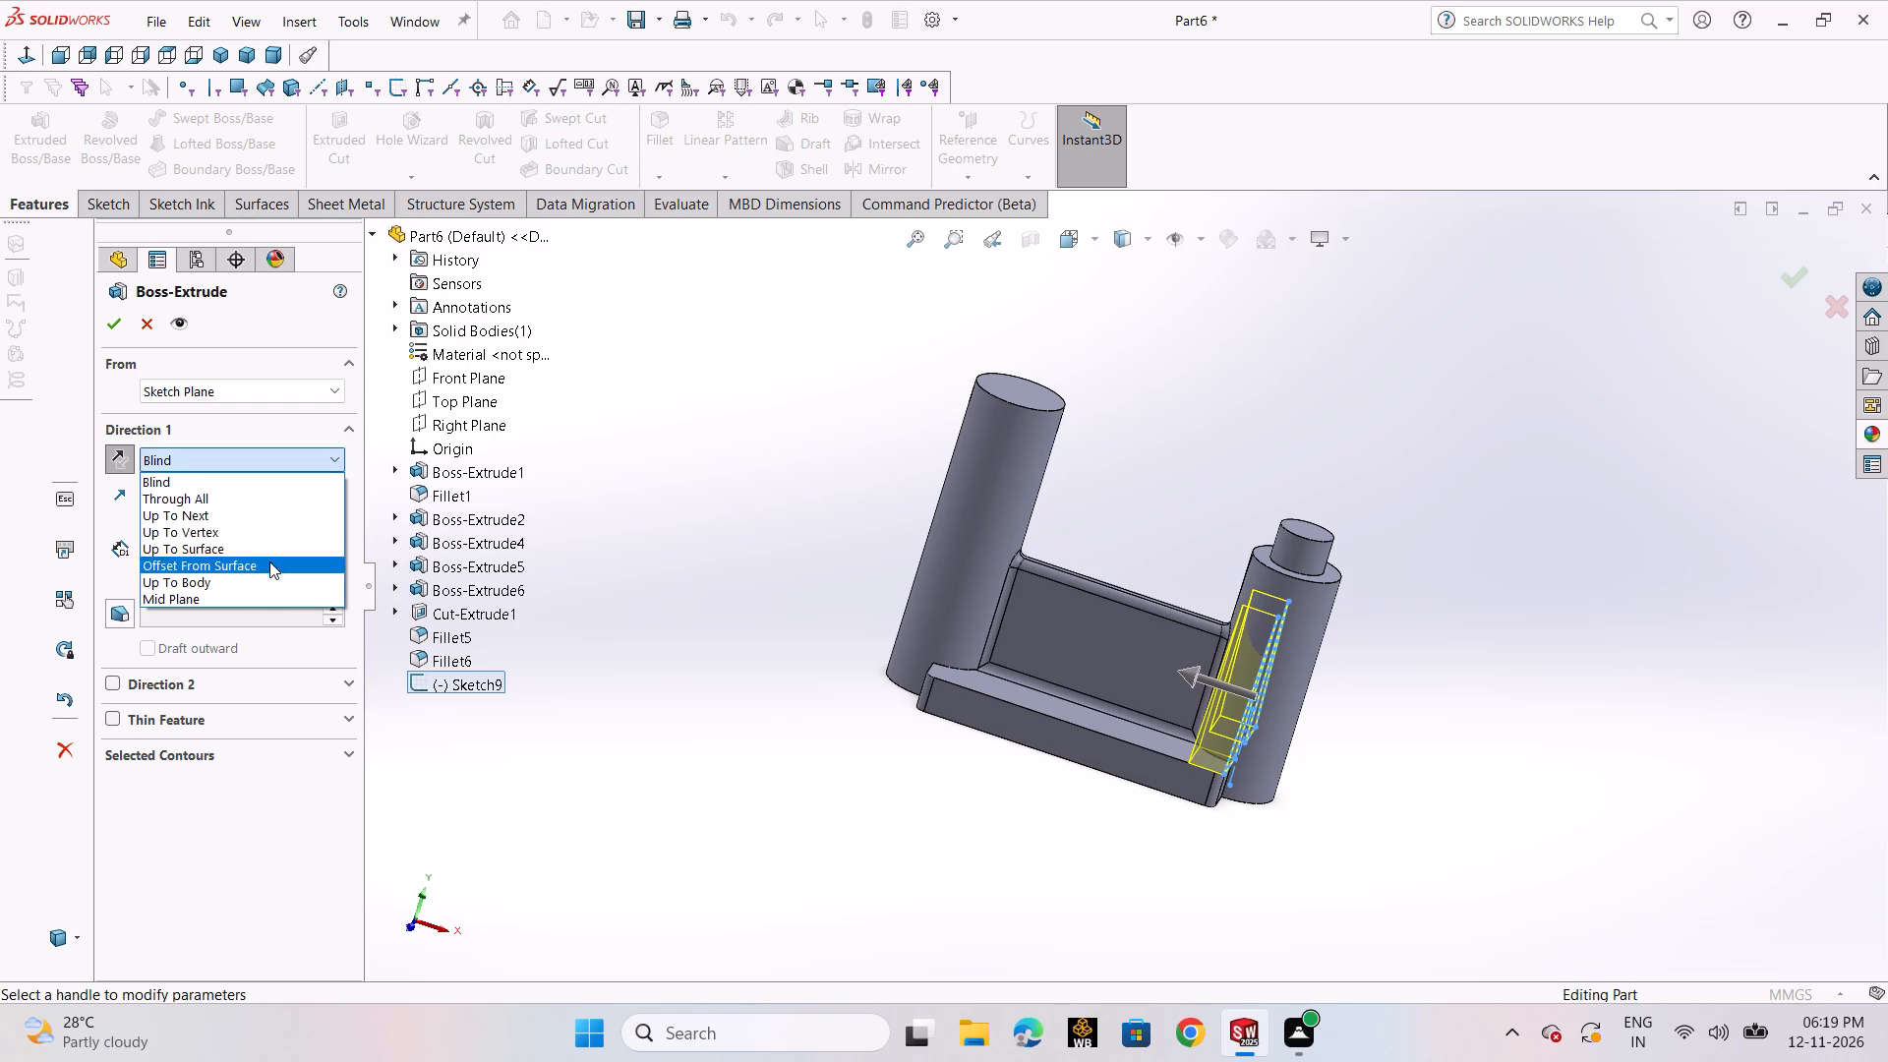
click(275, 596)
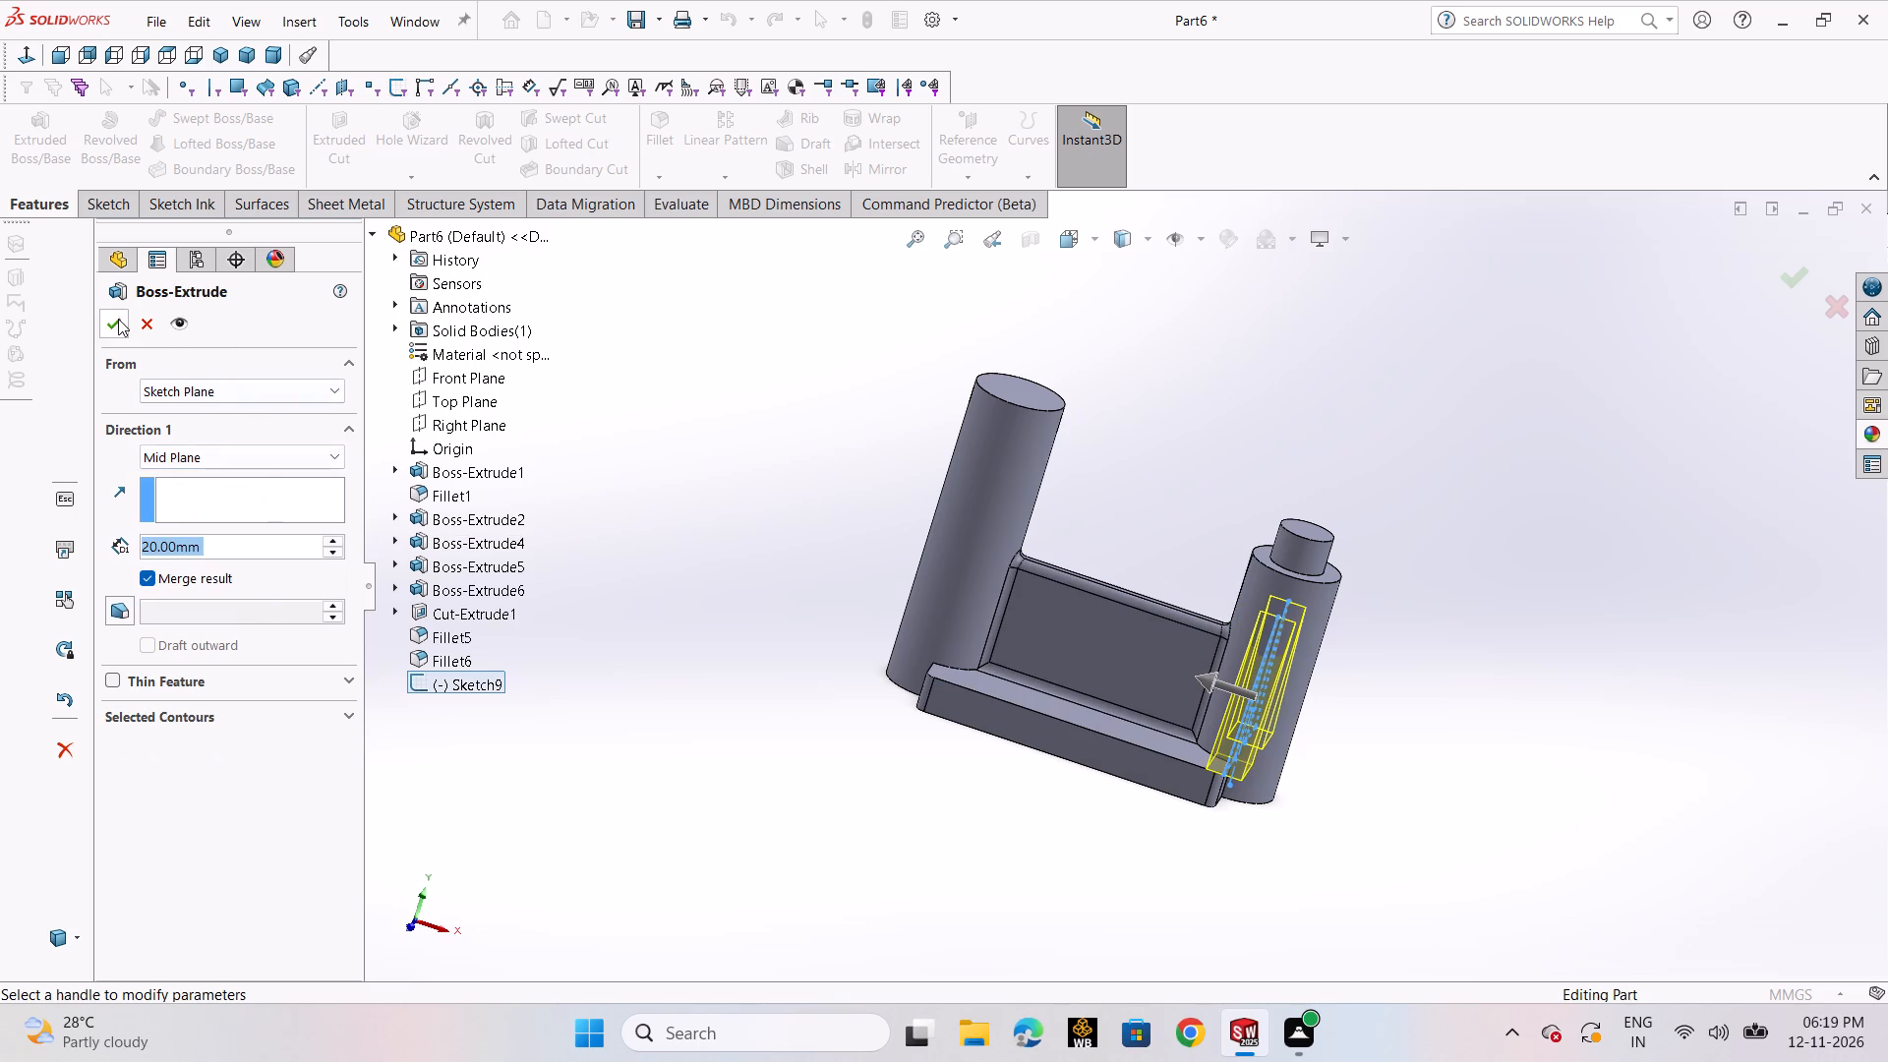
click(118, 319)
click(1436, 638)
middle_drag(1428, 667, 1371, 600)
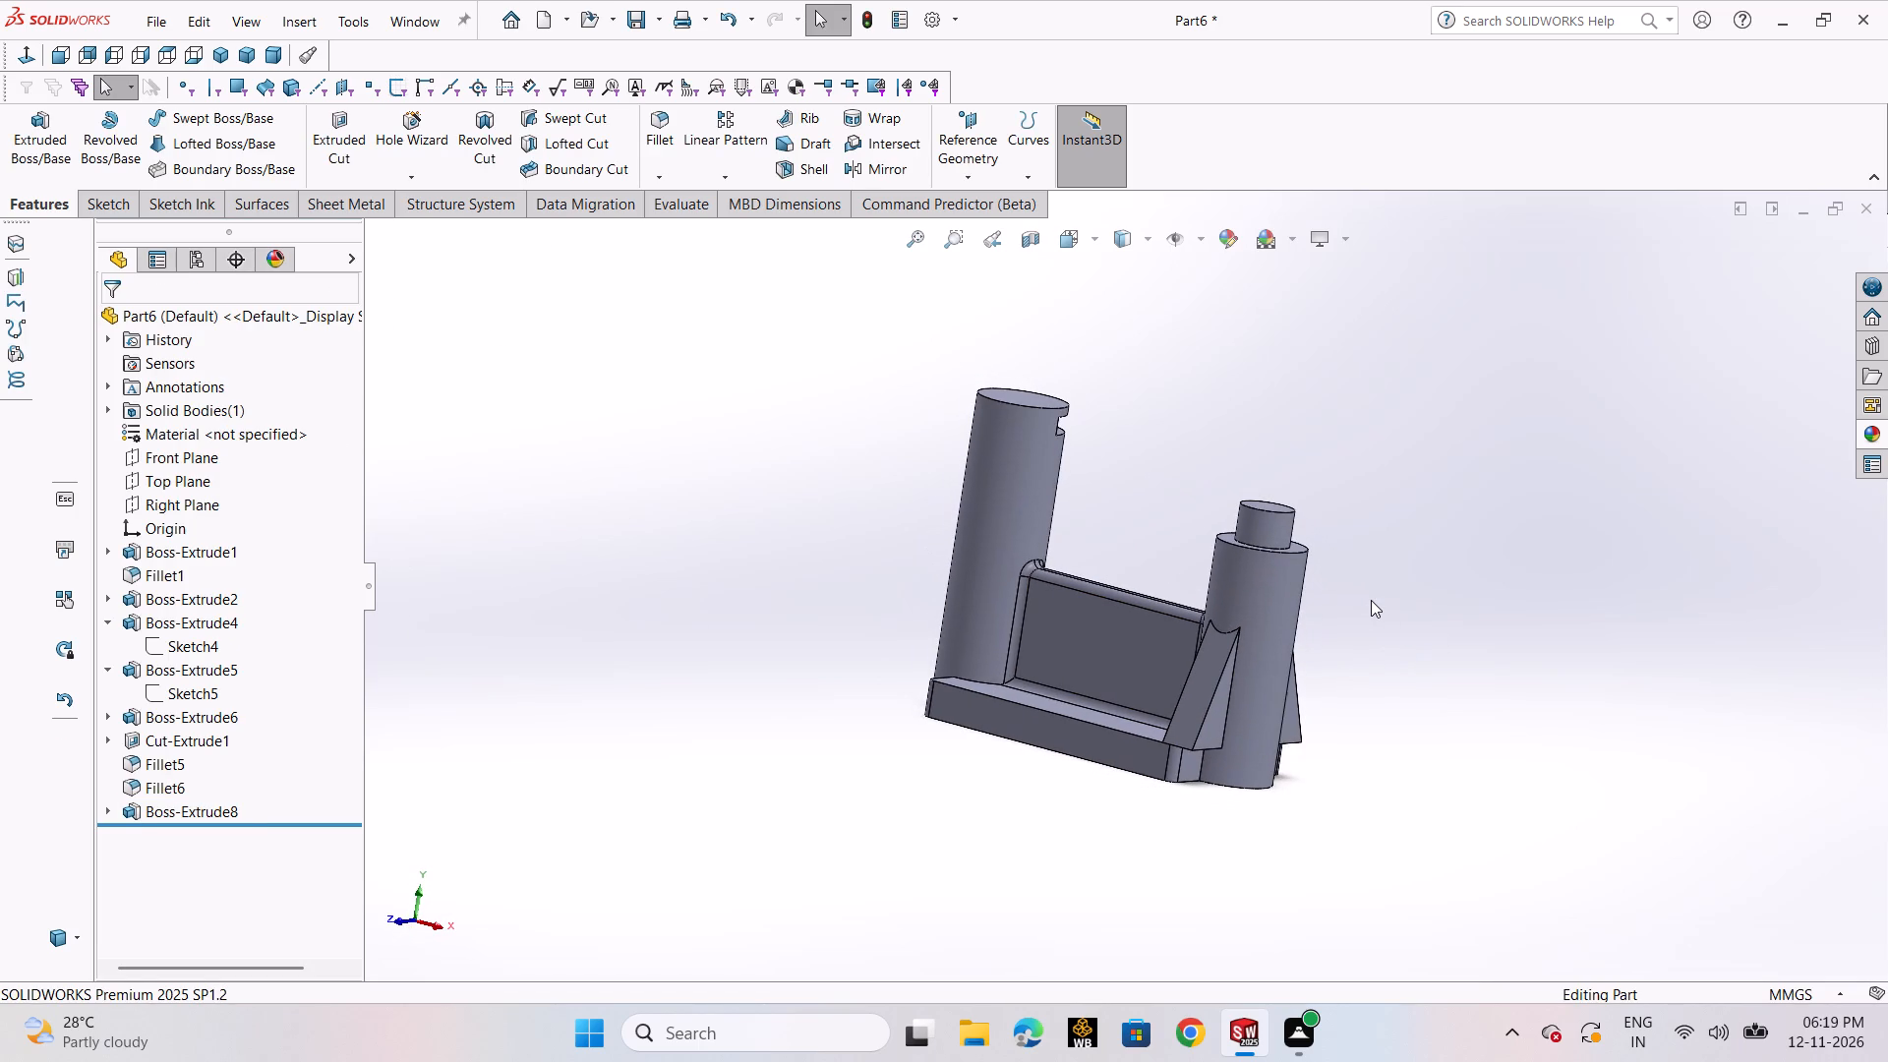
middle_drag(1315, 710, 1282, 635)
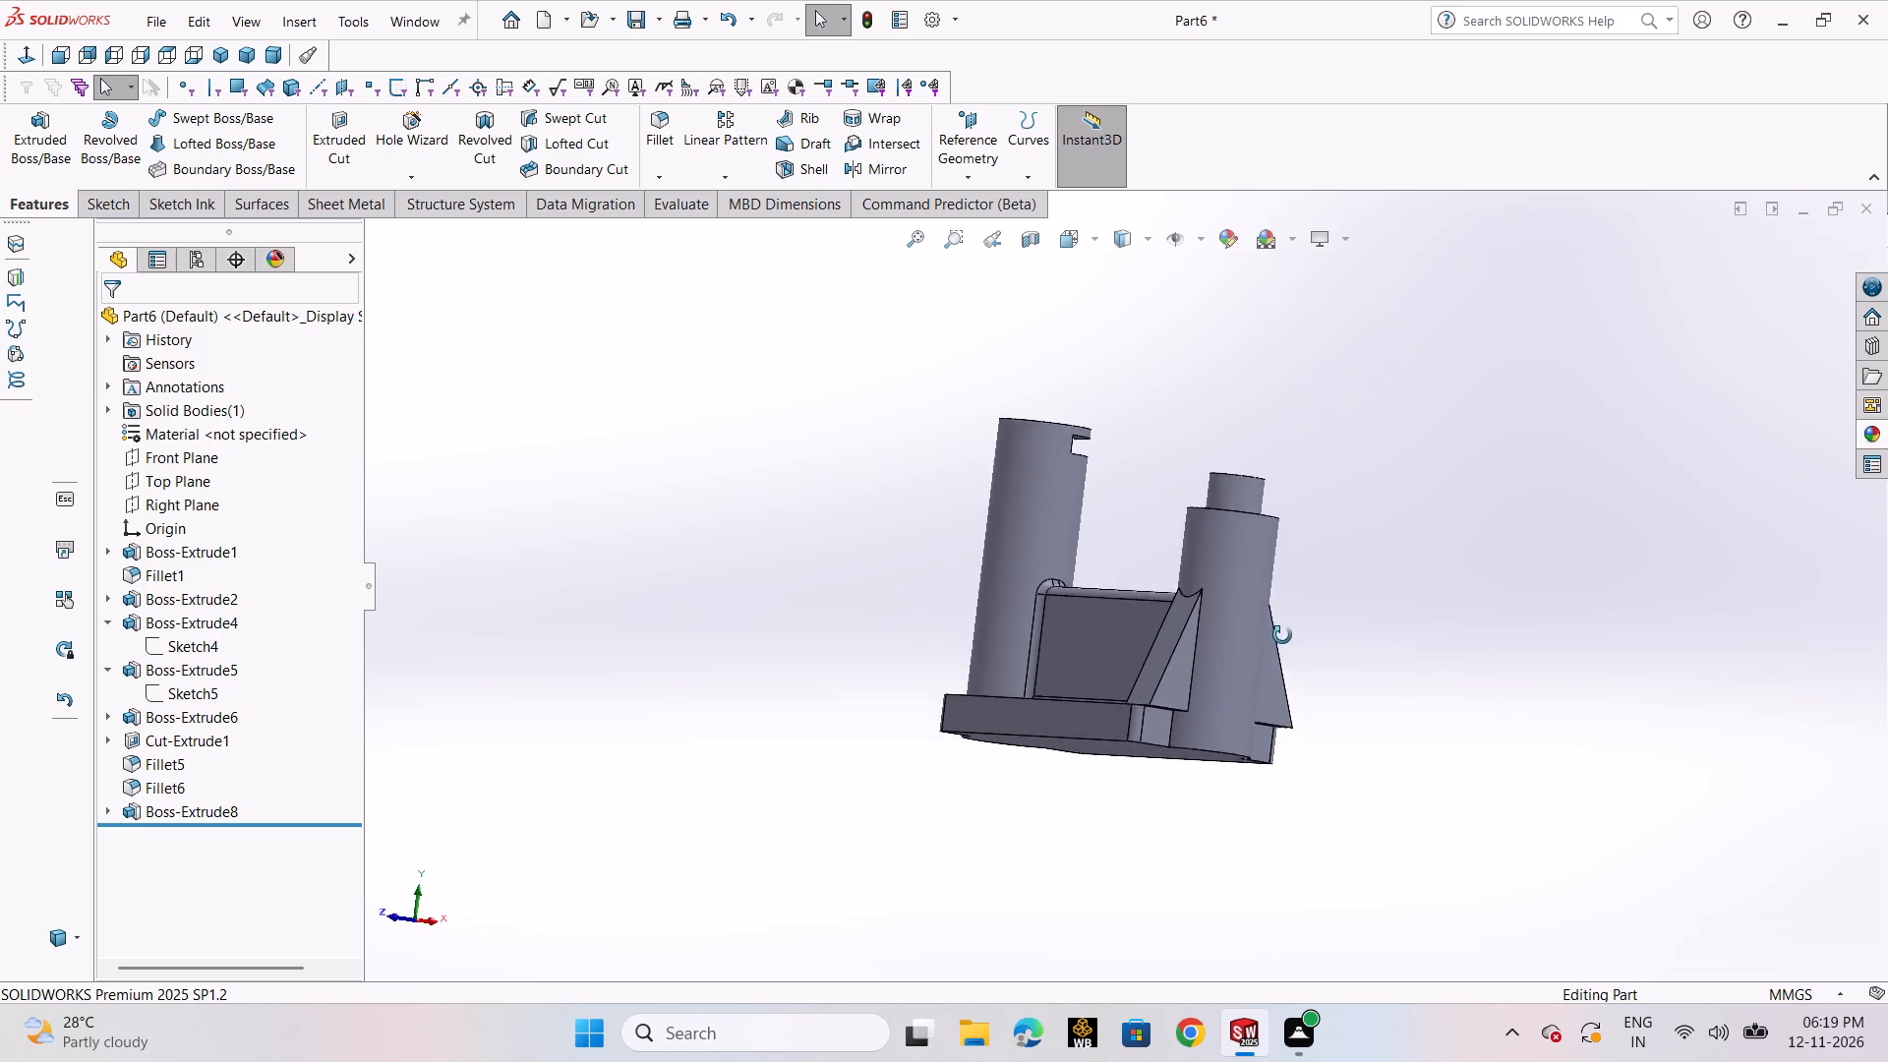
middle_drag(1282, 635, 1274, 603)
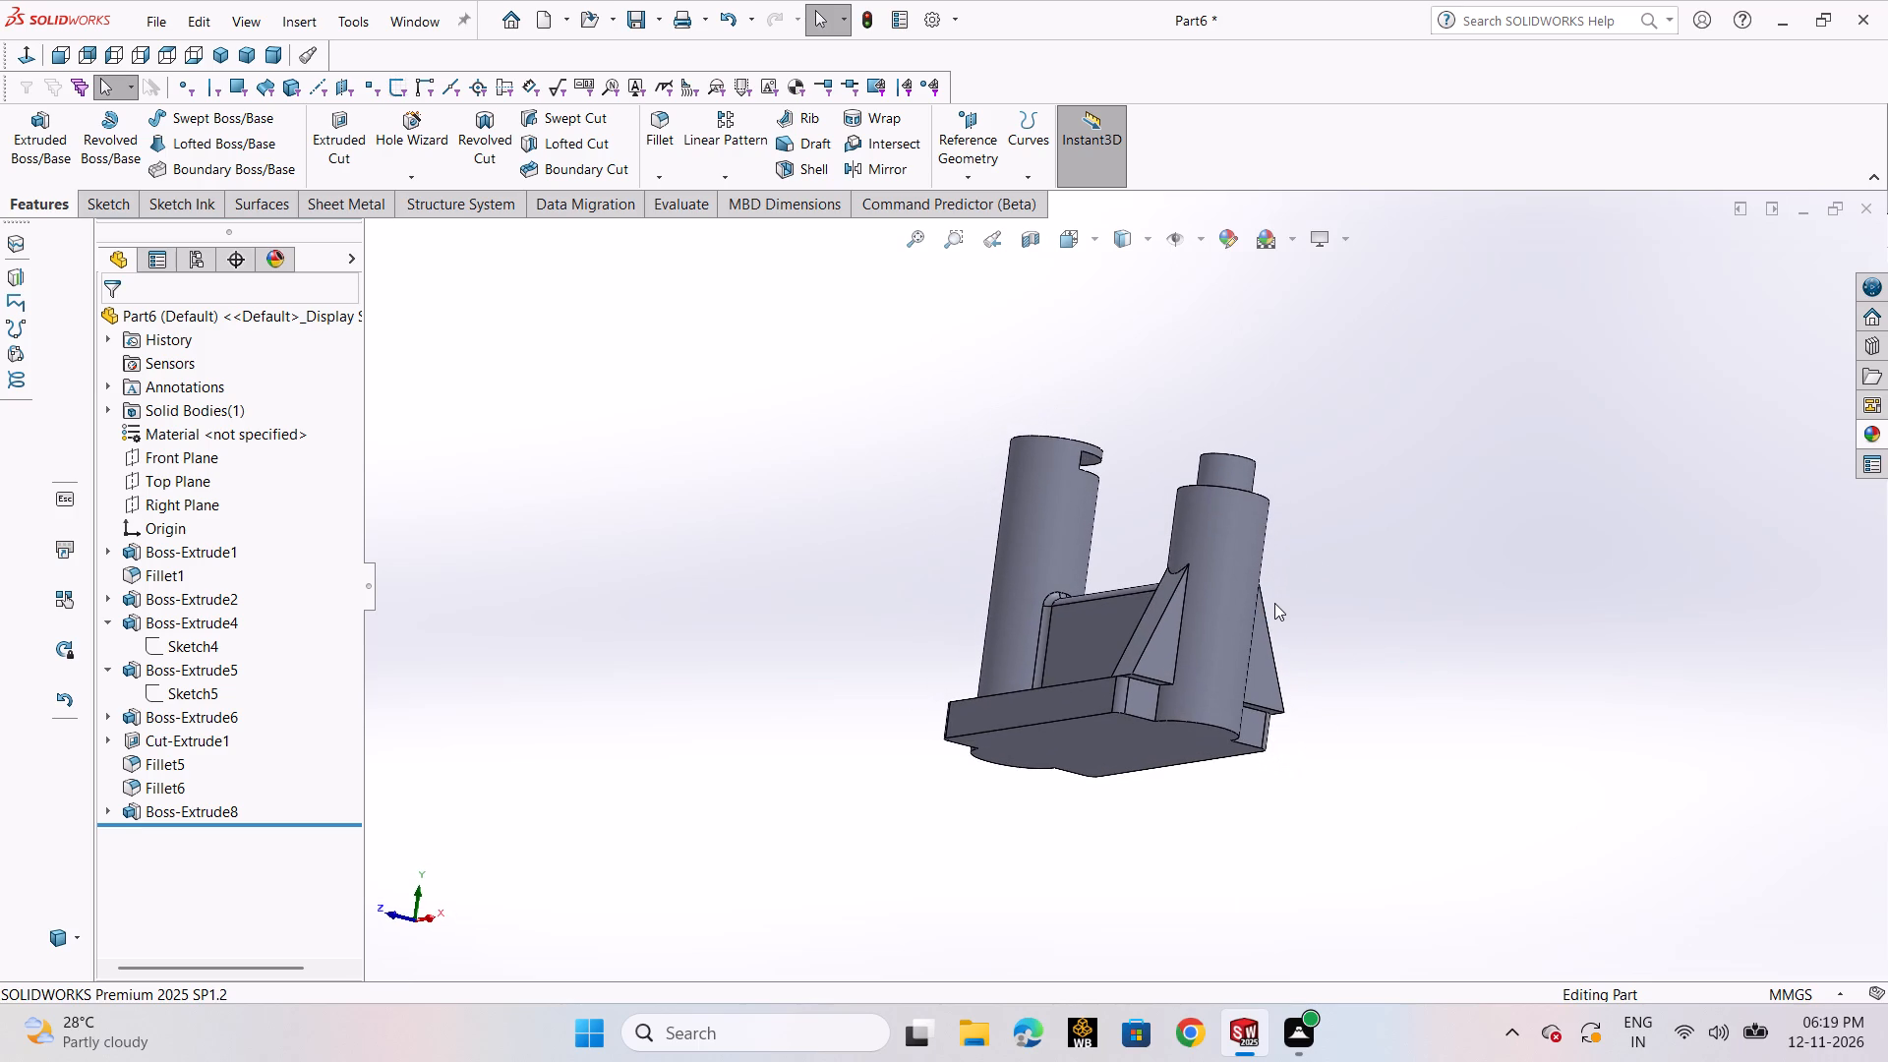
Edit the rib extrusion and change its end condition from Mid Plane to Blind, directed toward the upright plate.
click(181, 814)
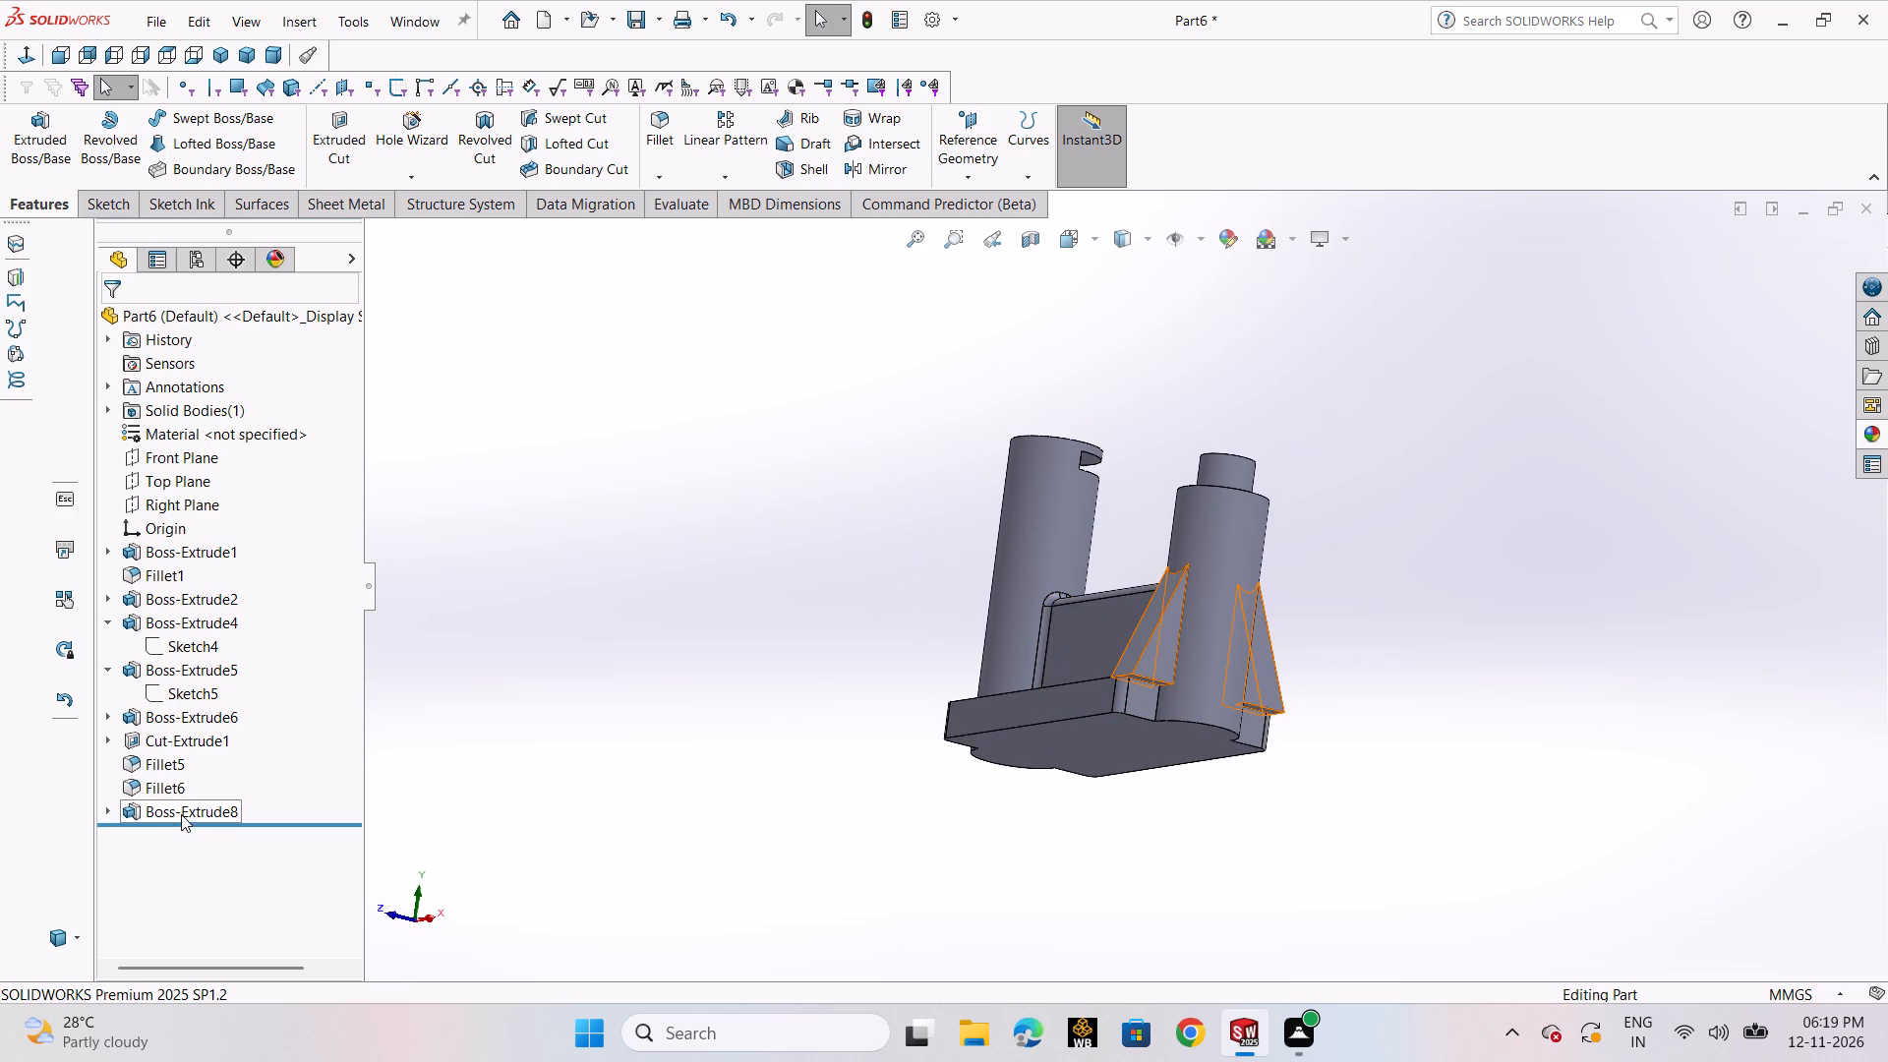
click(203, 753)
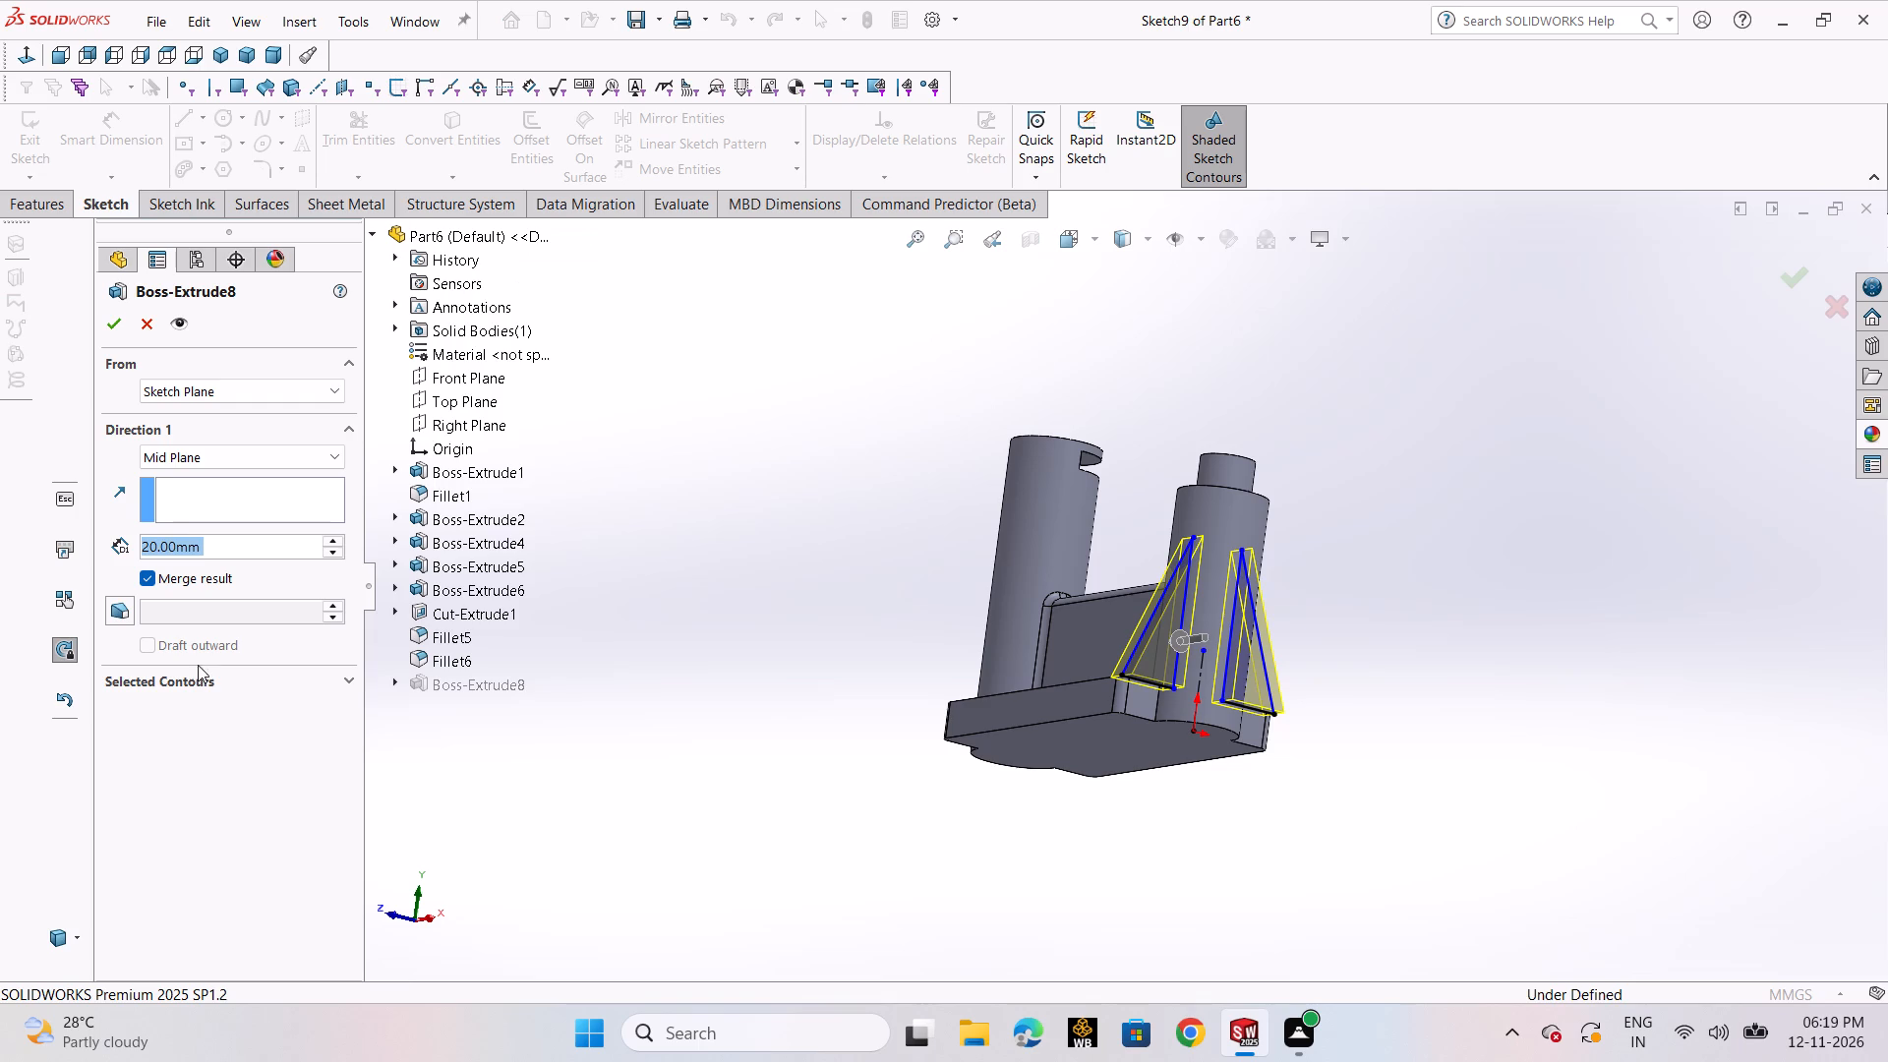
click(206, 459)
click(206, 481)
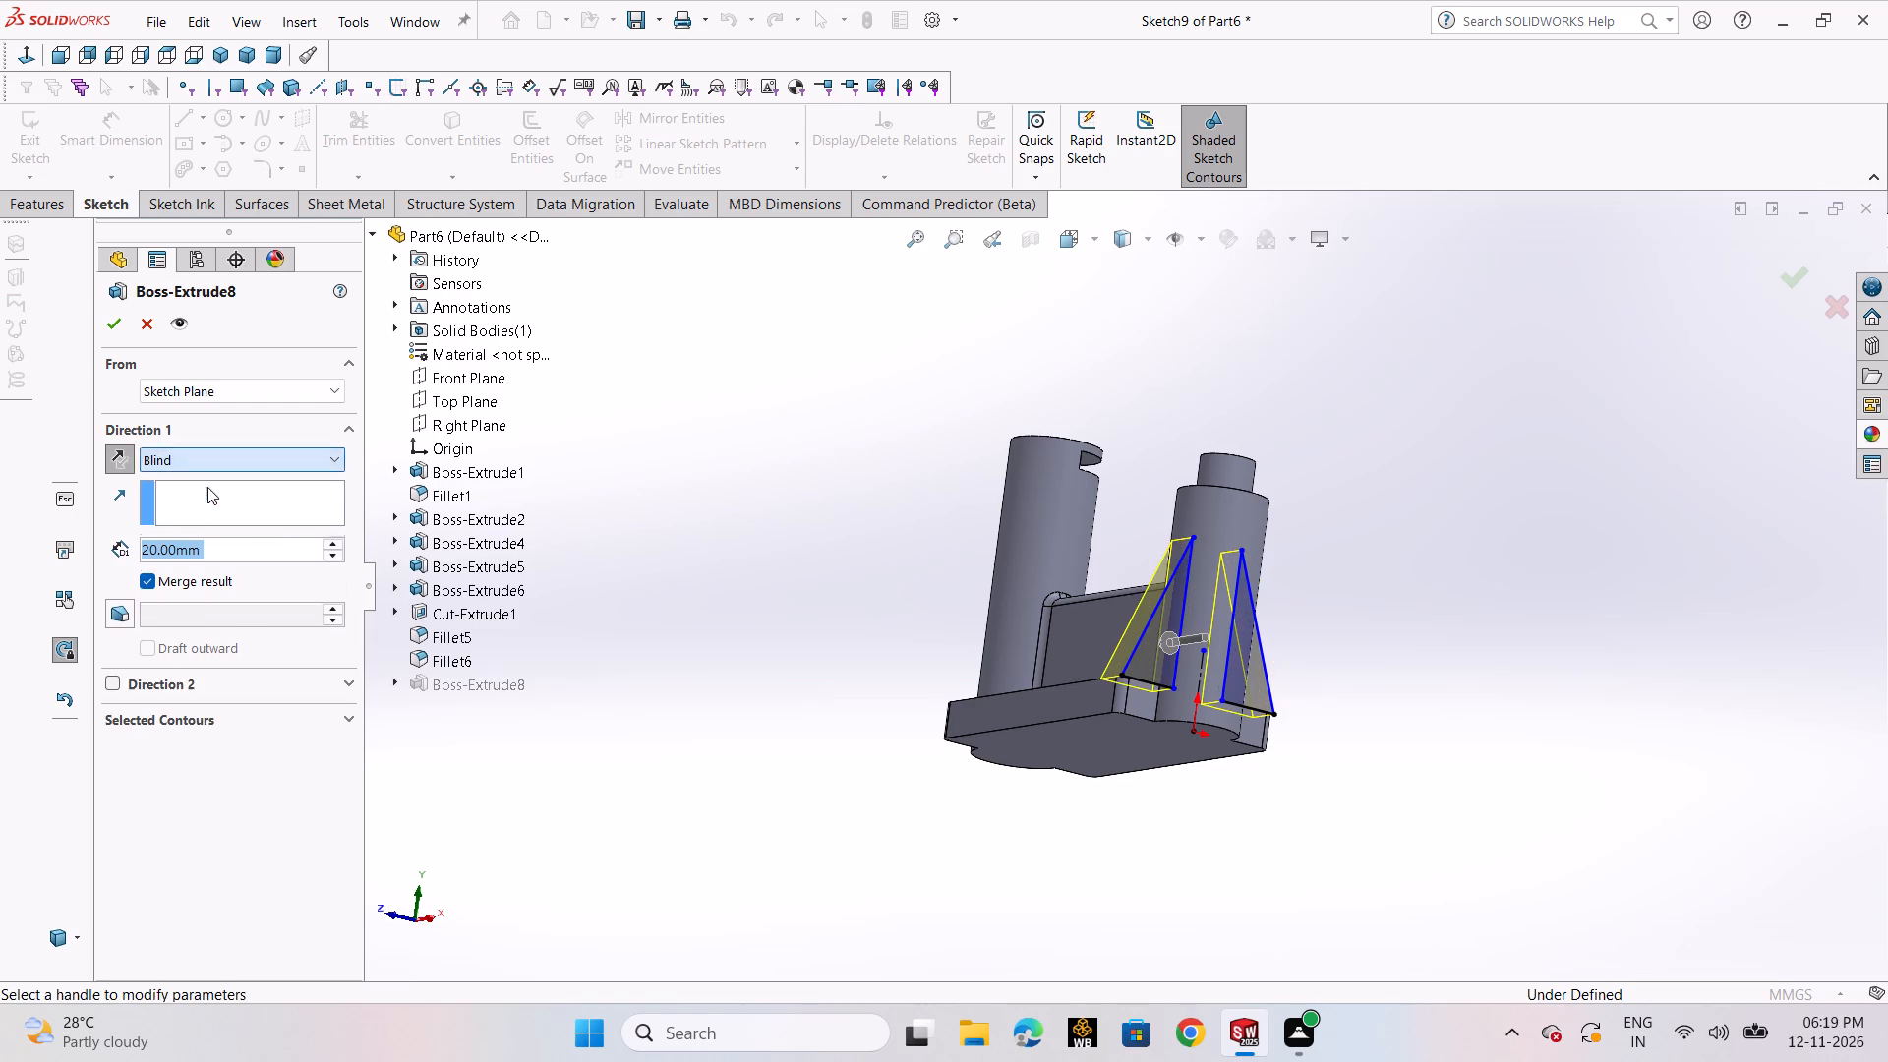
scroll(1469, 716, down, 2)
middle_drag(1394, 690, 1501, 810)
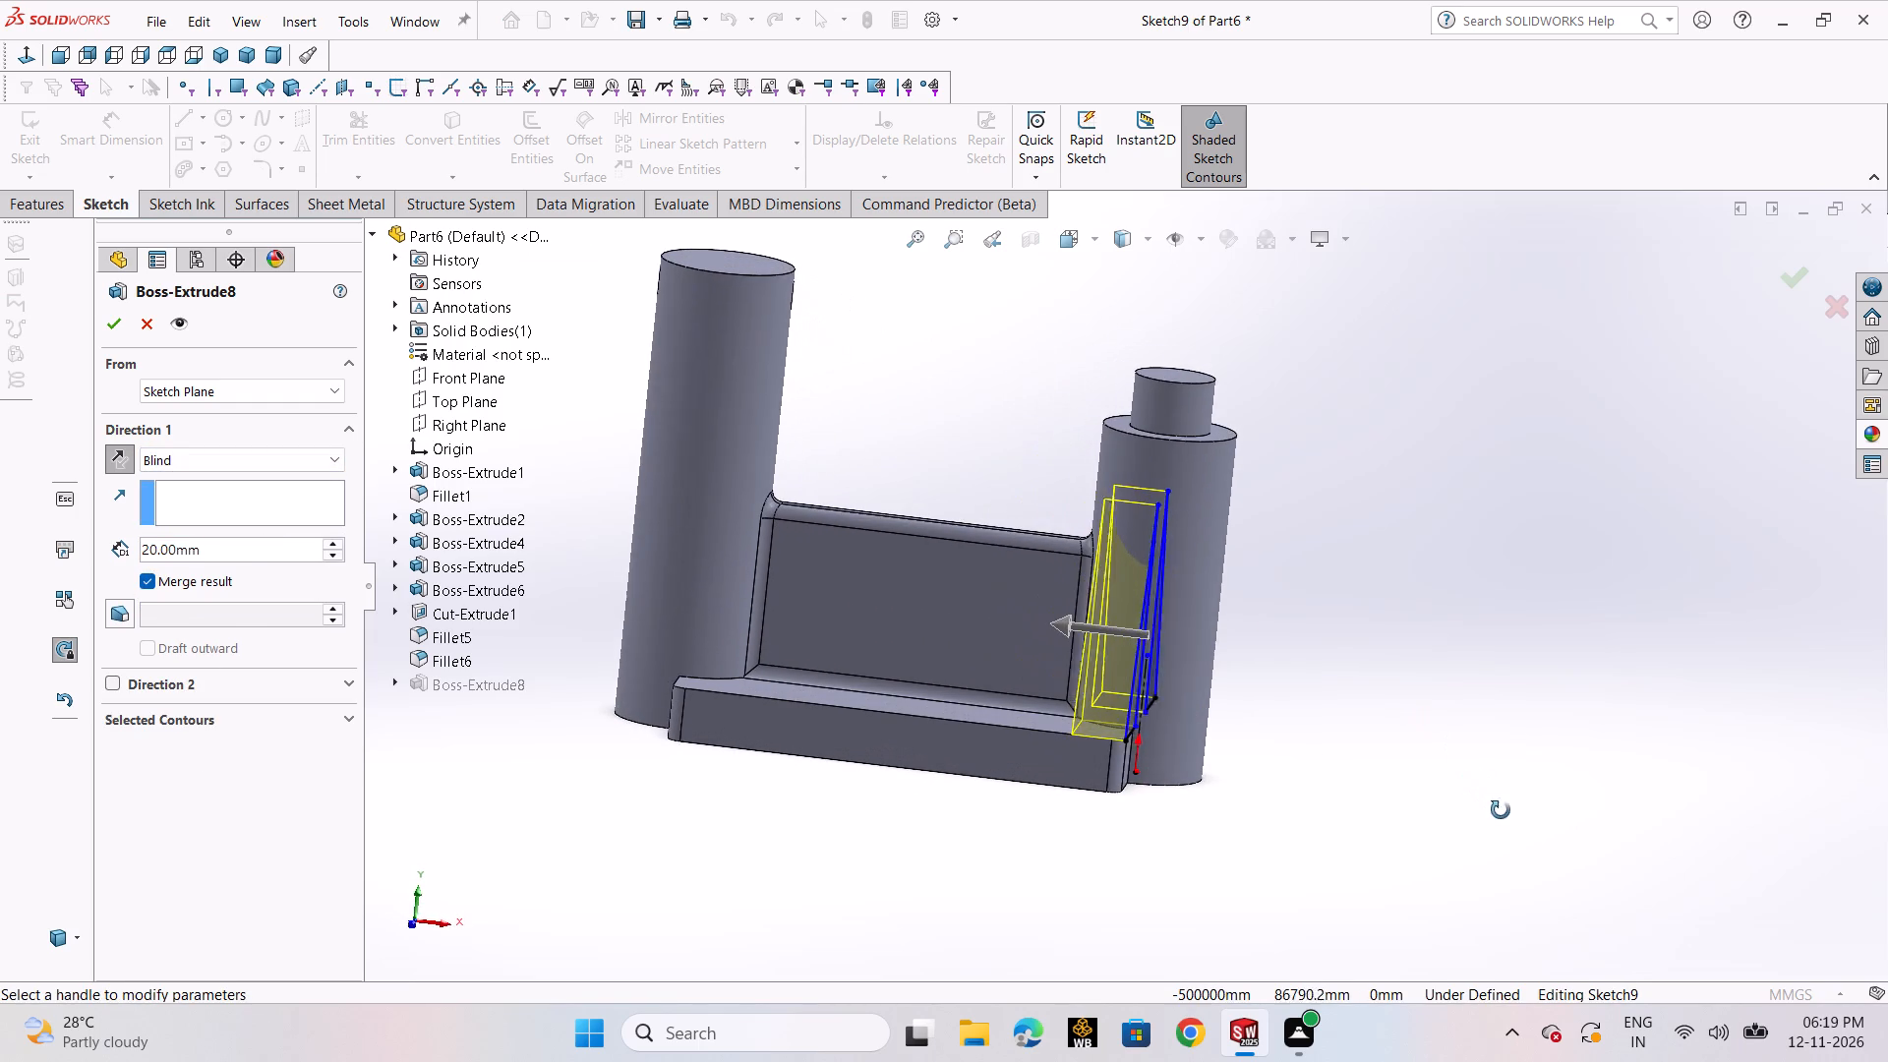
middle_drag(1501, 810, 1503, 811)
click(106, 328)
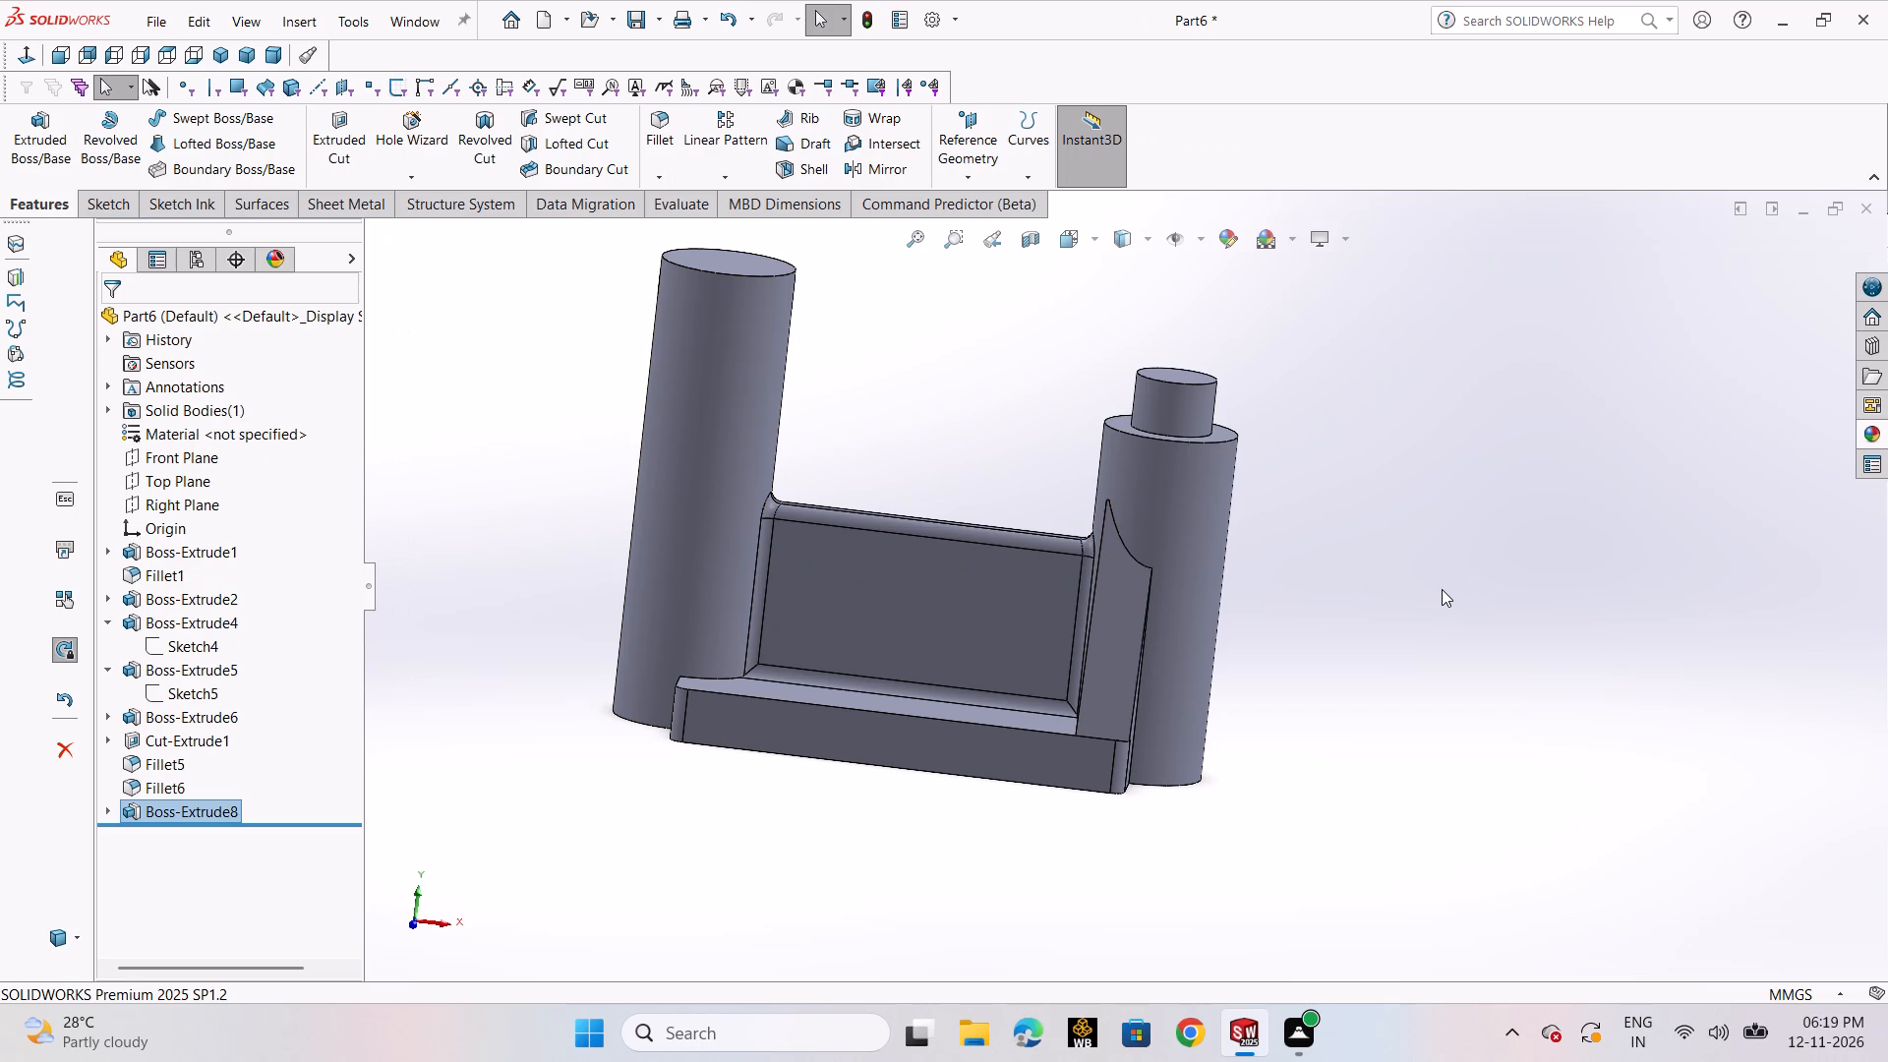
click(1319, 608)
middle_drag(1312, 609, 1281, 516)
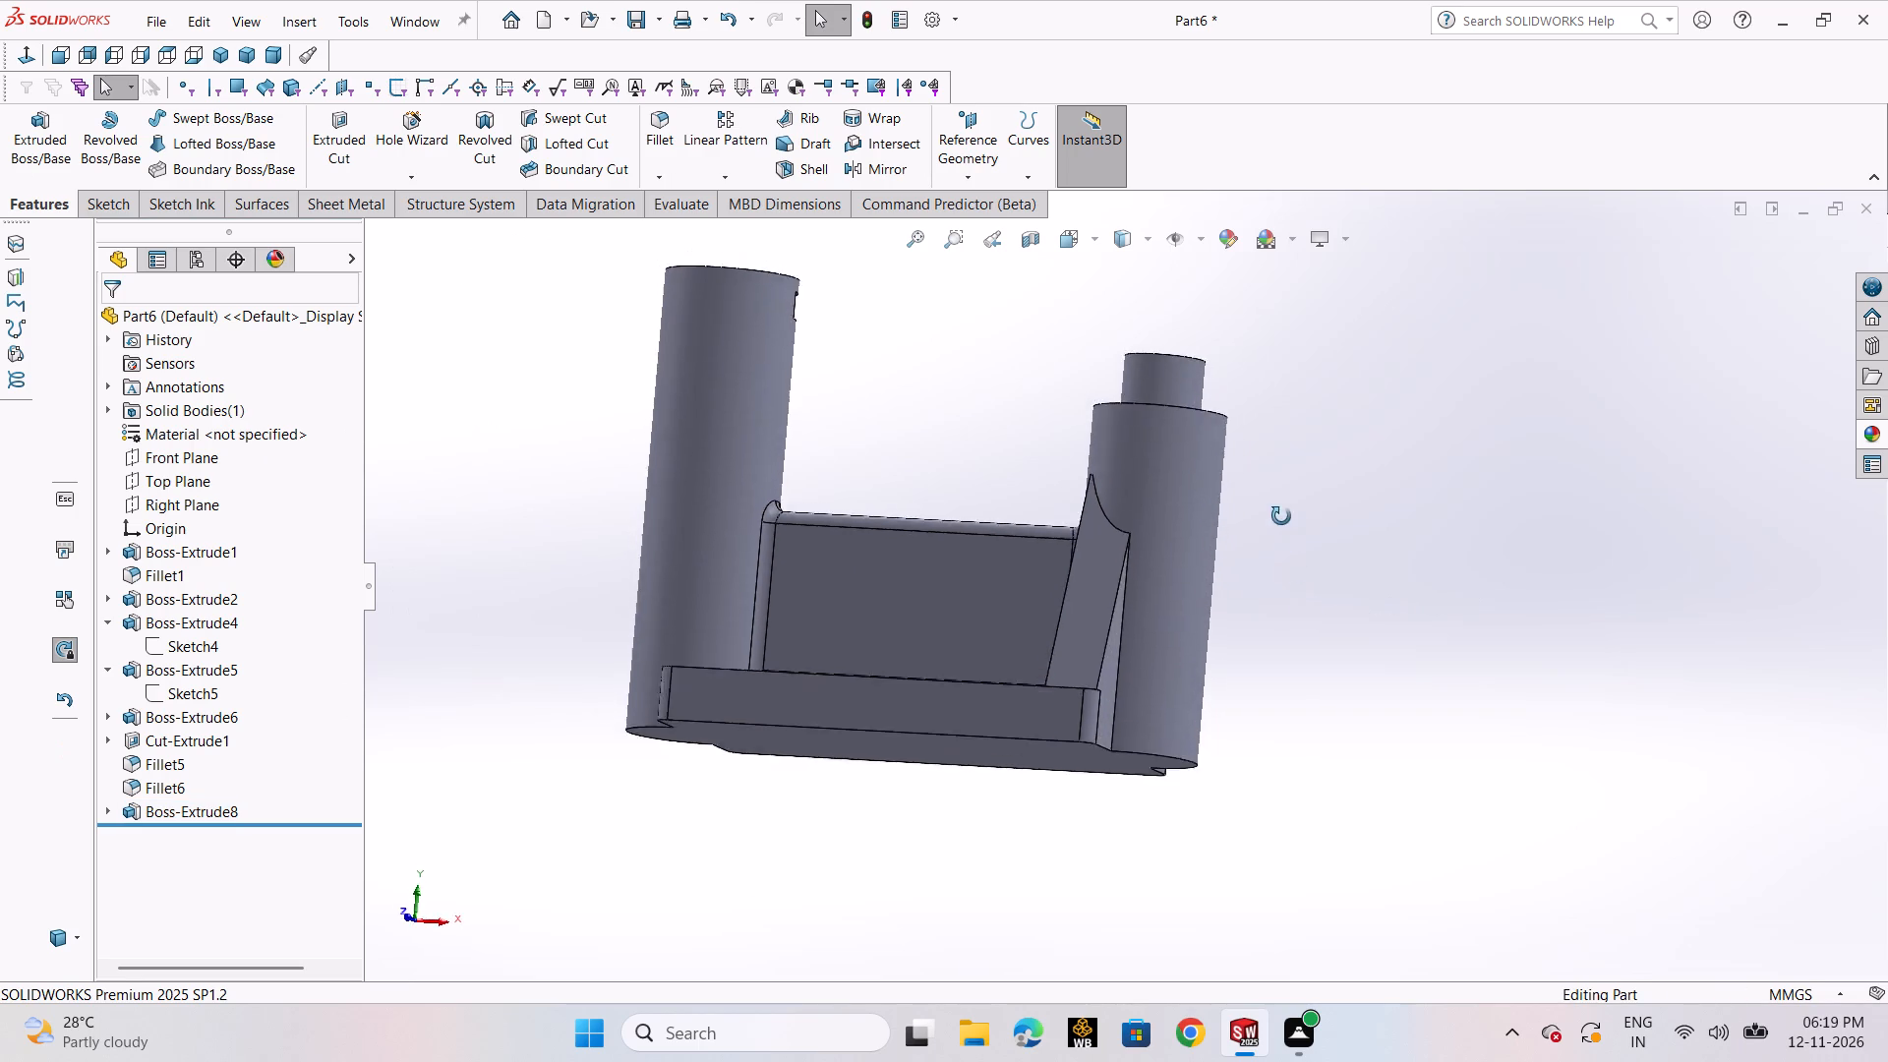
middle_drag(1281, 516, 1319, 595)
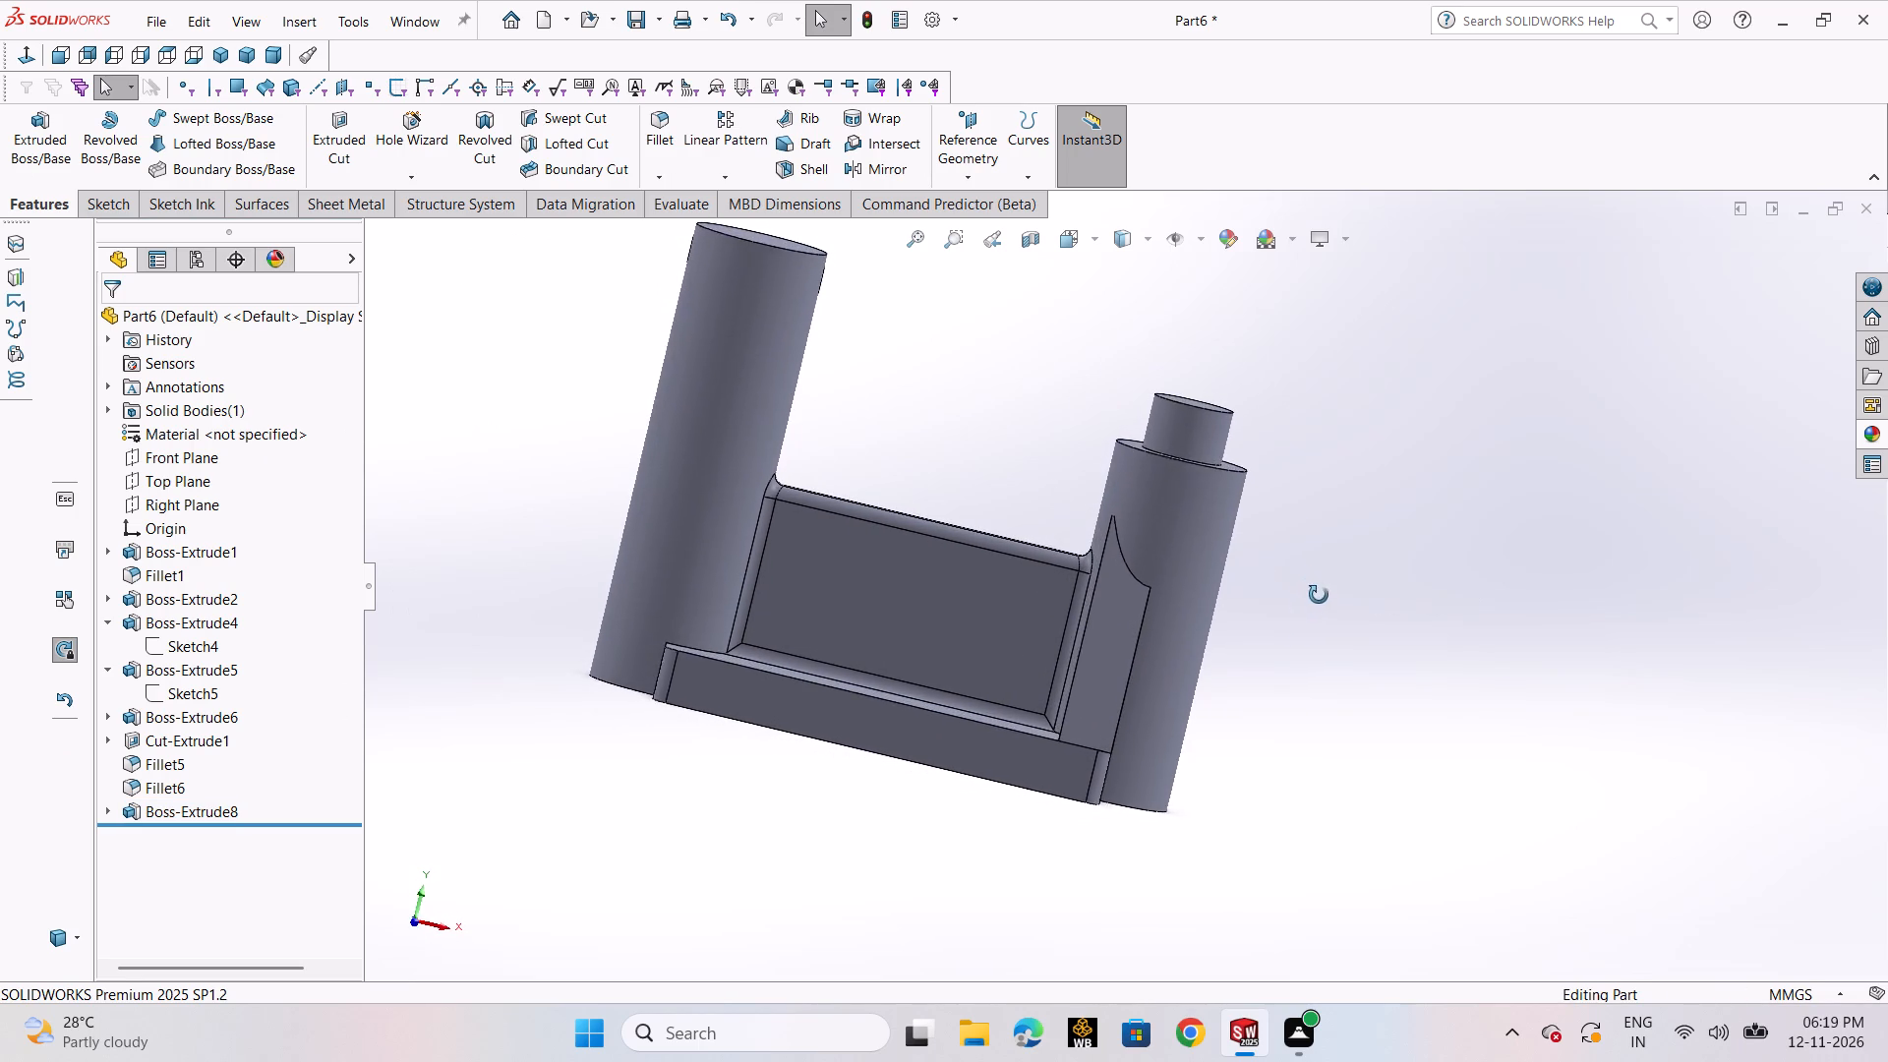
middle_drag(1319, 595, 1325, 614)
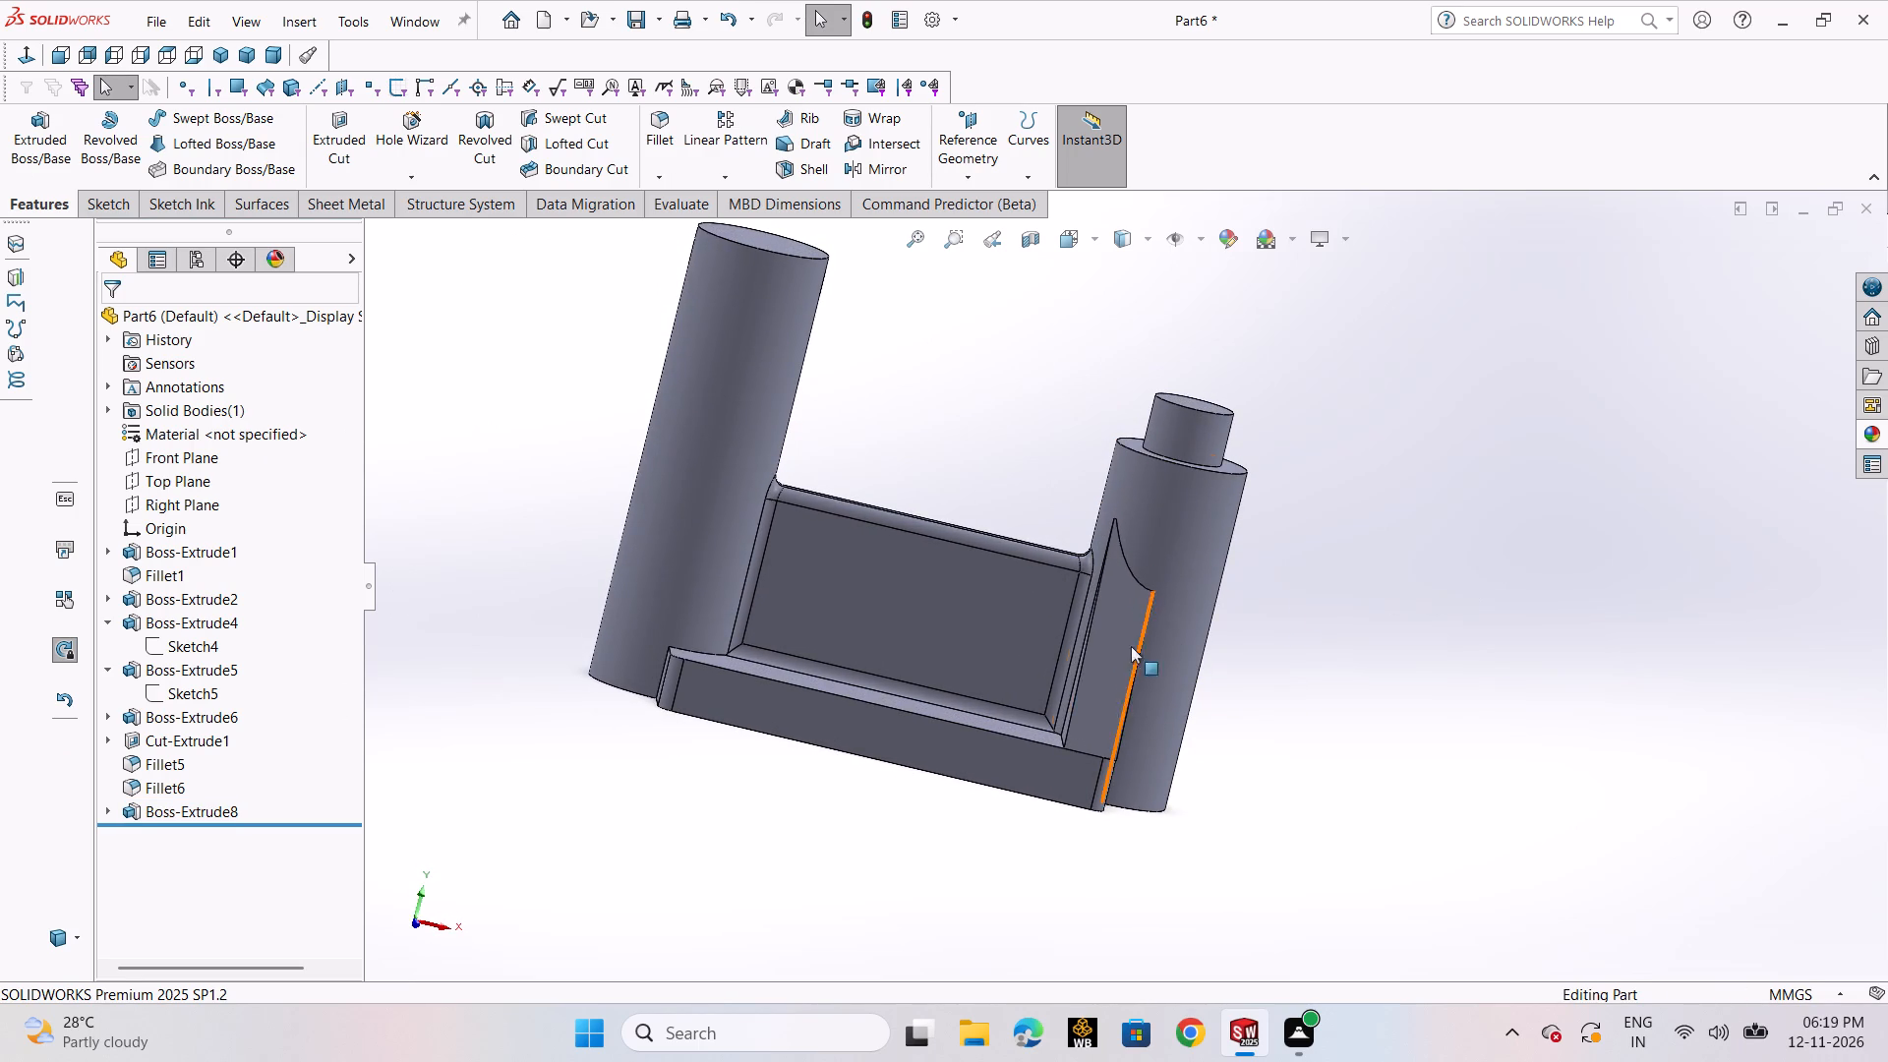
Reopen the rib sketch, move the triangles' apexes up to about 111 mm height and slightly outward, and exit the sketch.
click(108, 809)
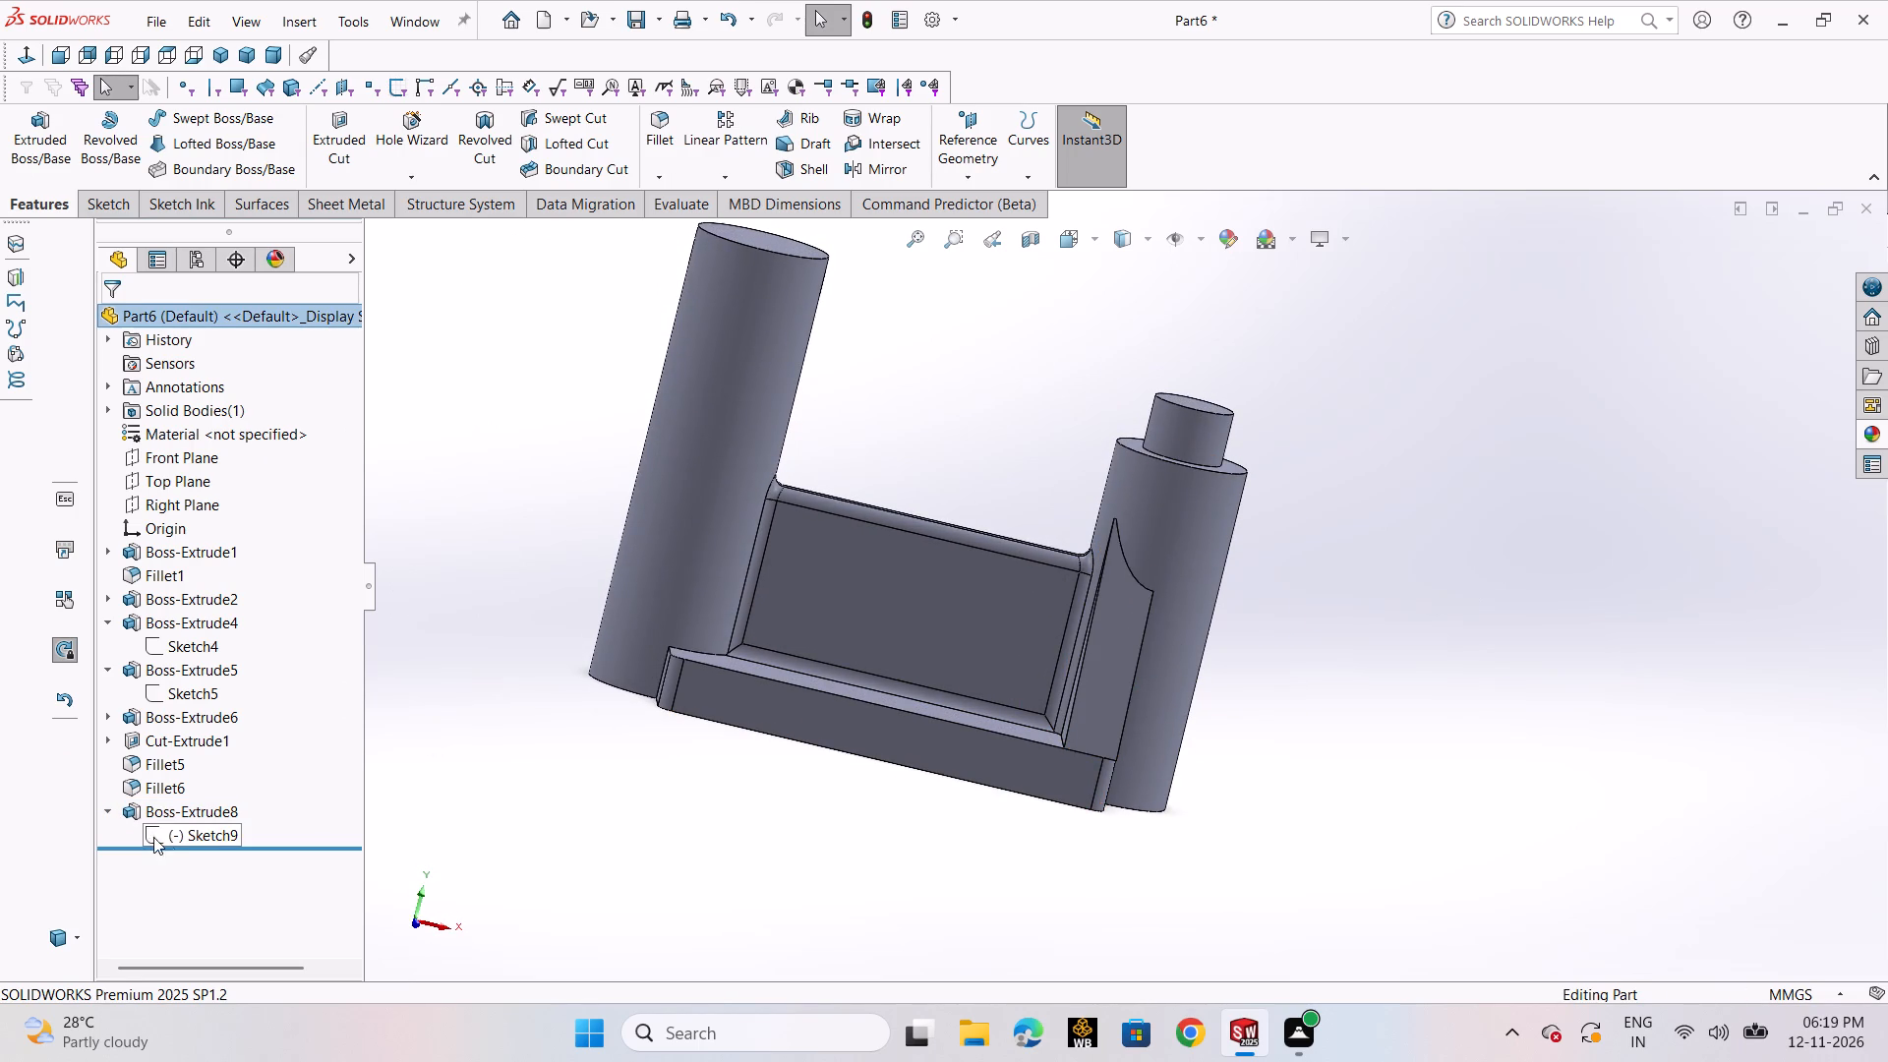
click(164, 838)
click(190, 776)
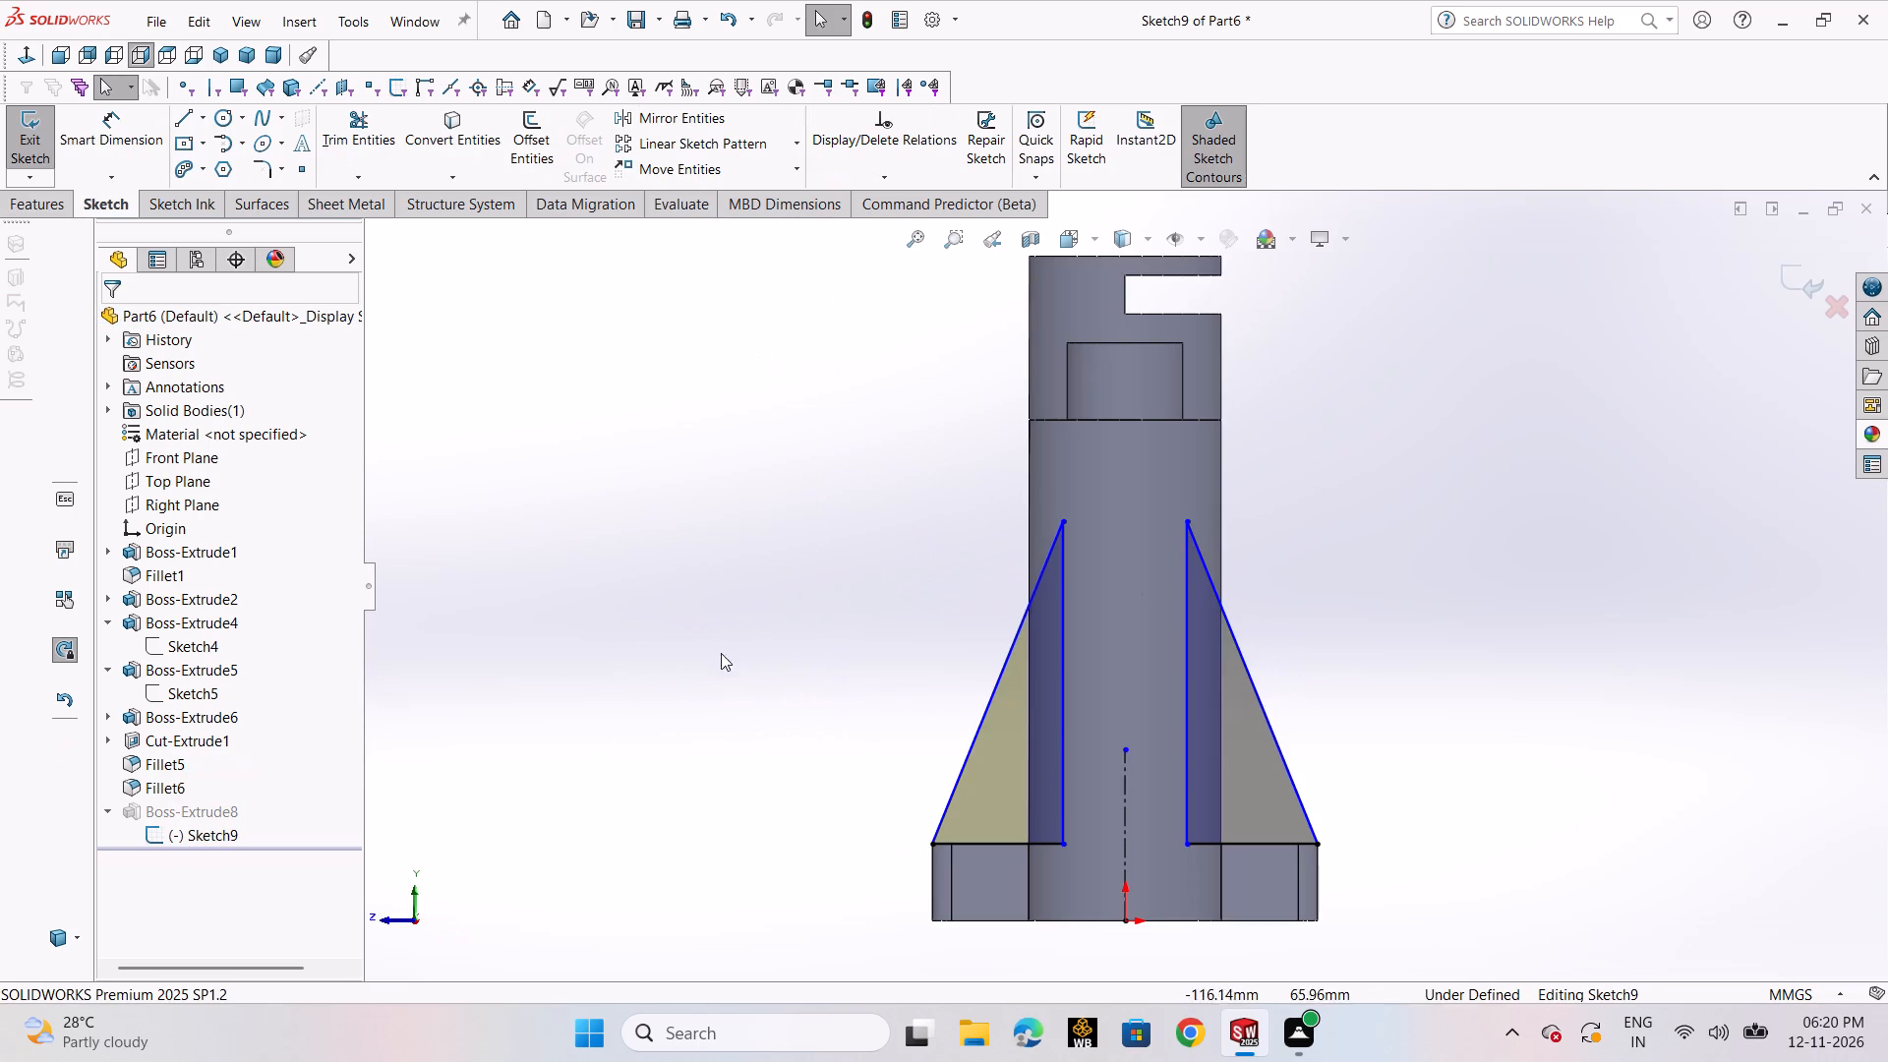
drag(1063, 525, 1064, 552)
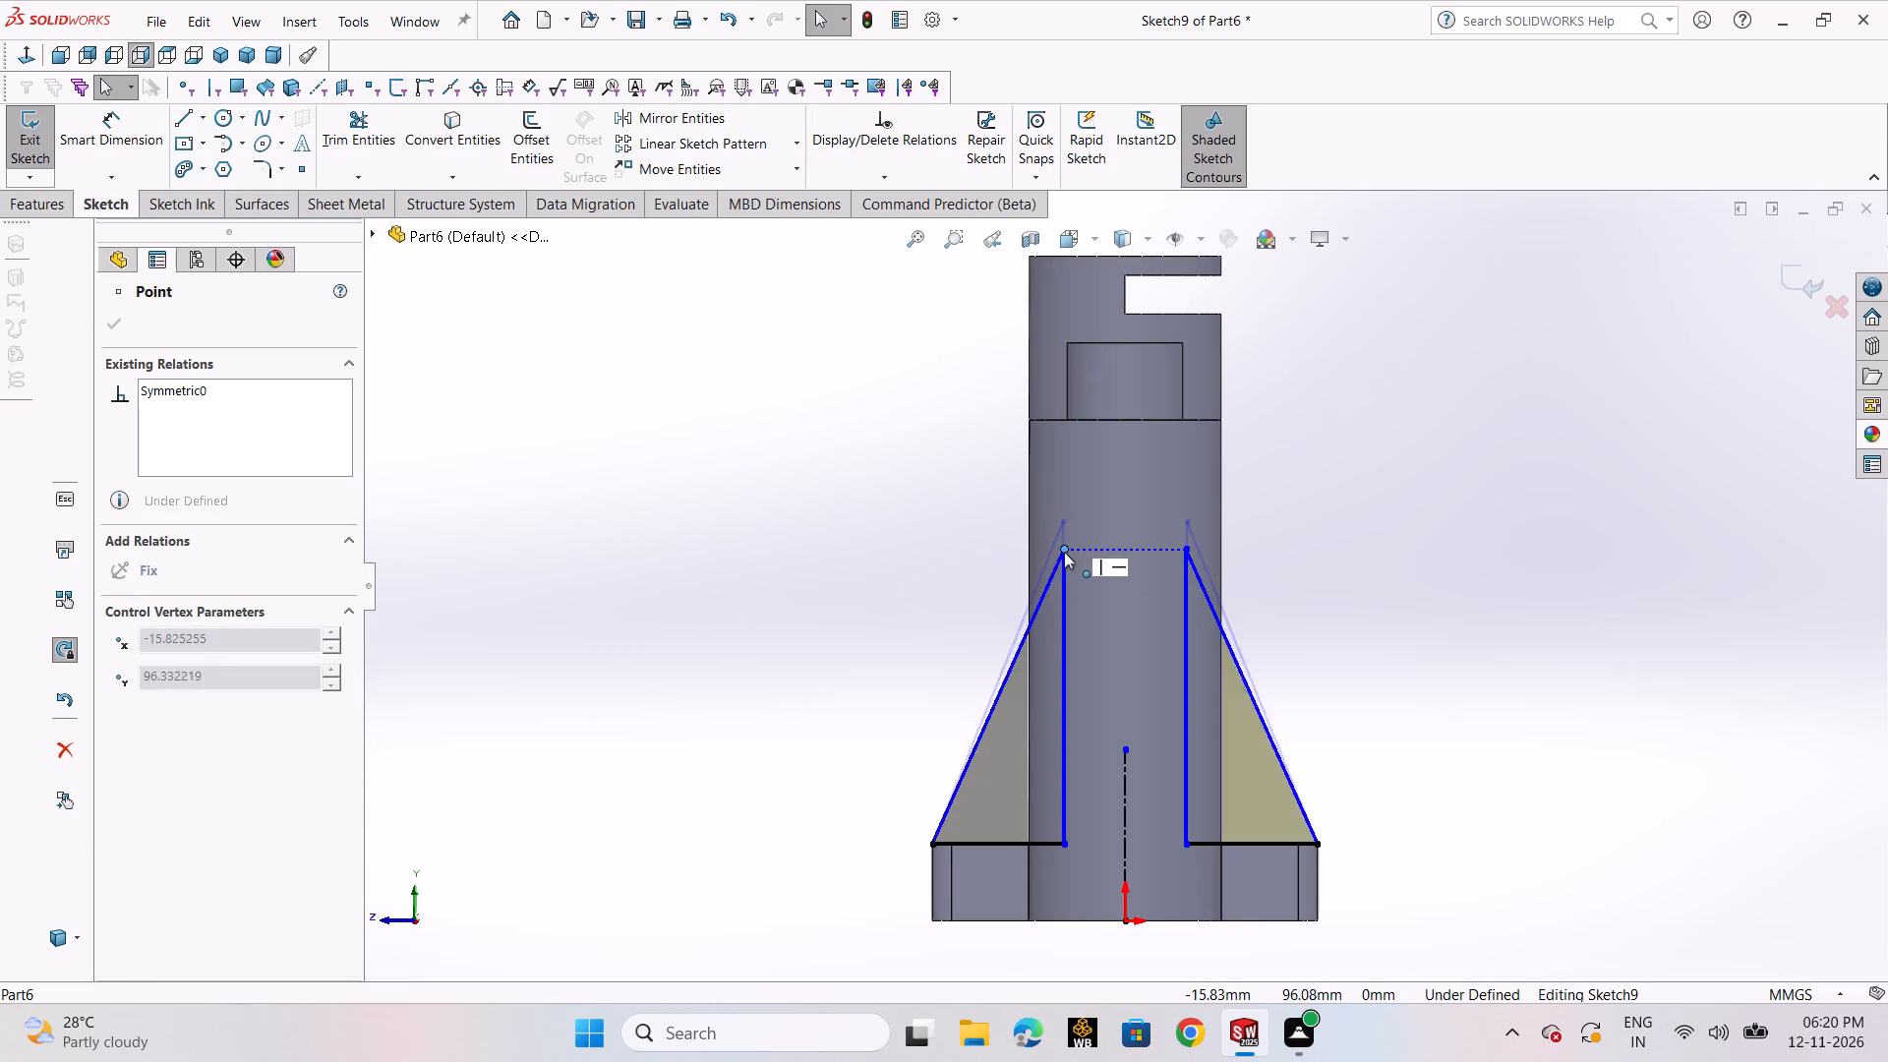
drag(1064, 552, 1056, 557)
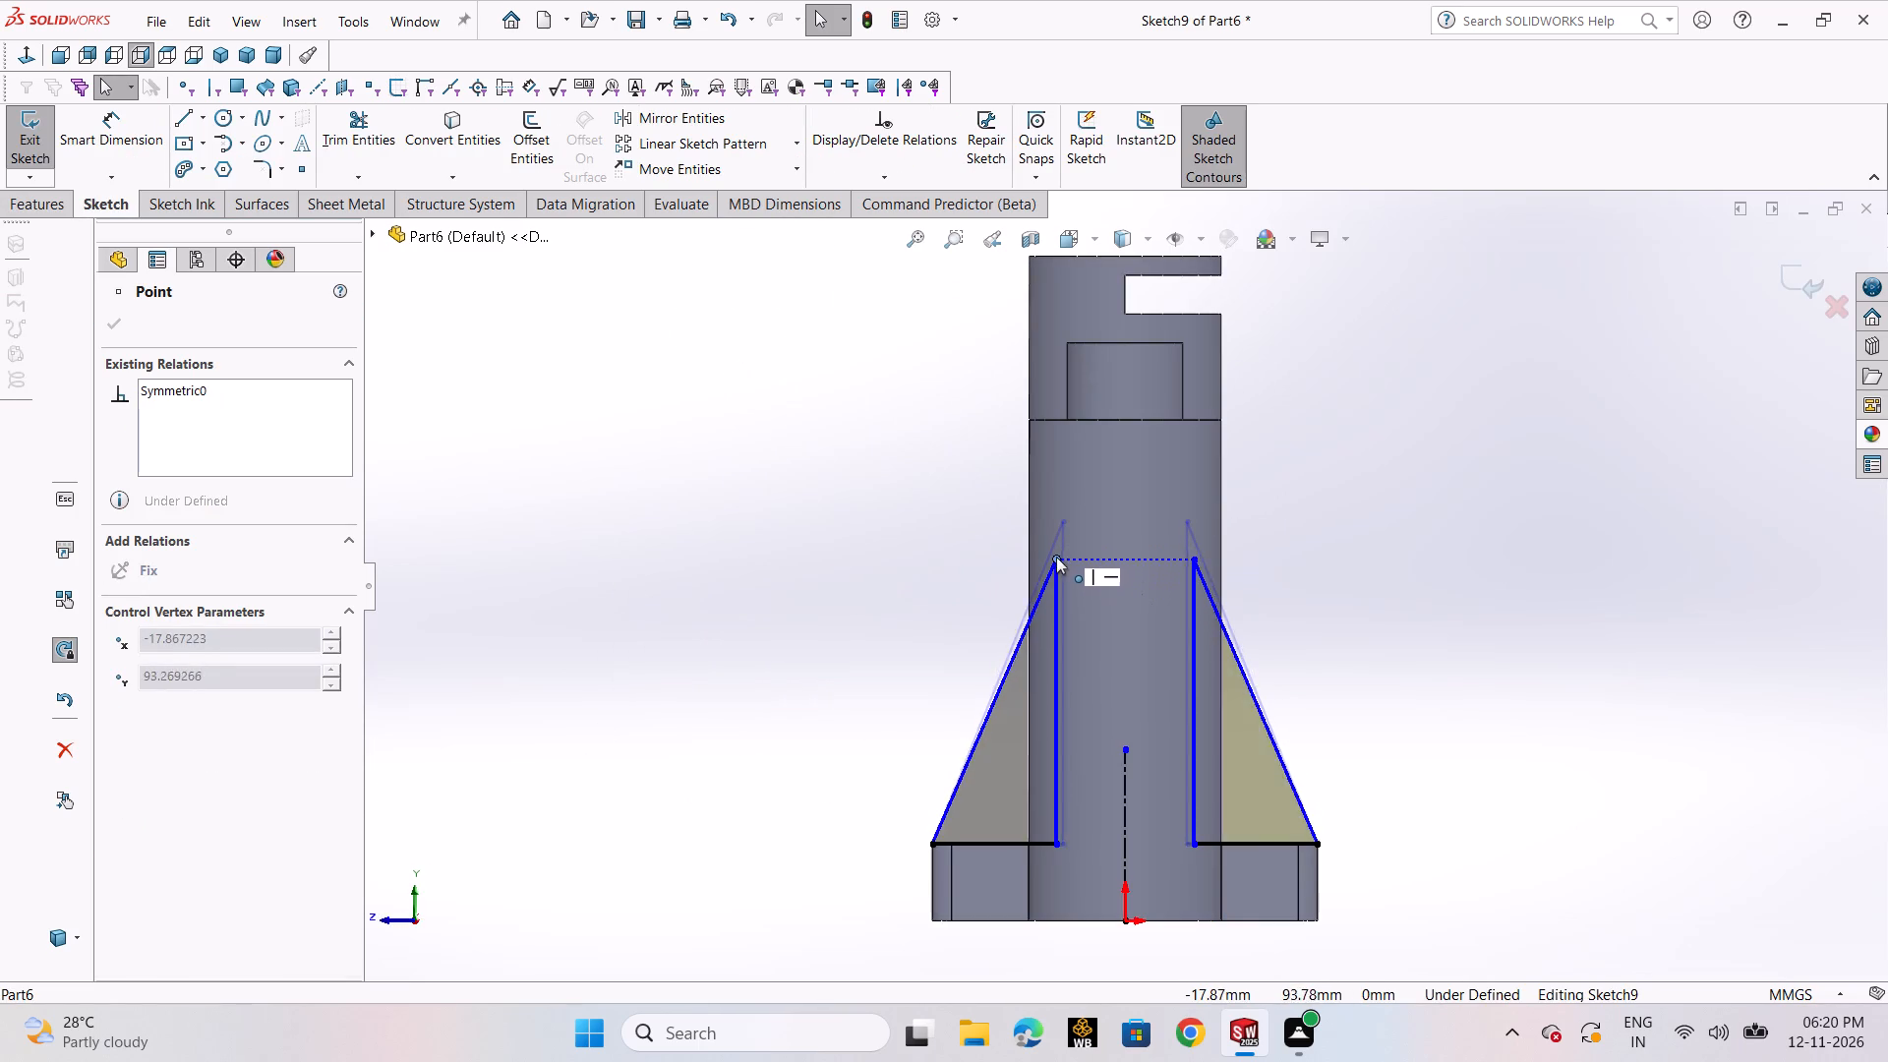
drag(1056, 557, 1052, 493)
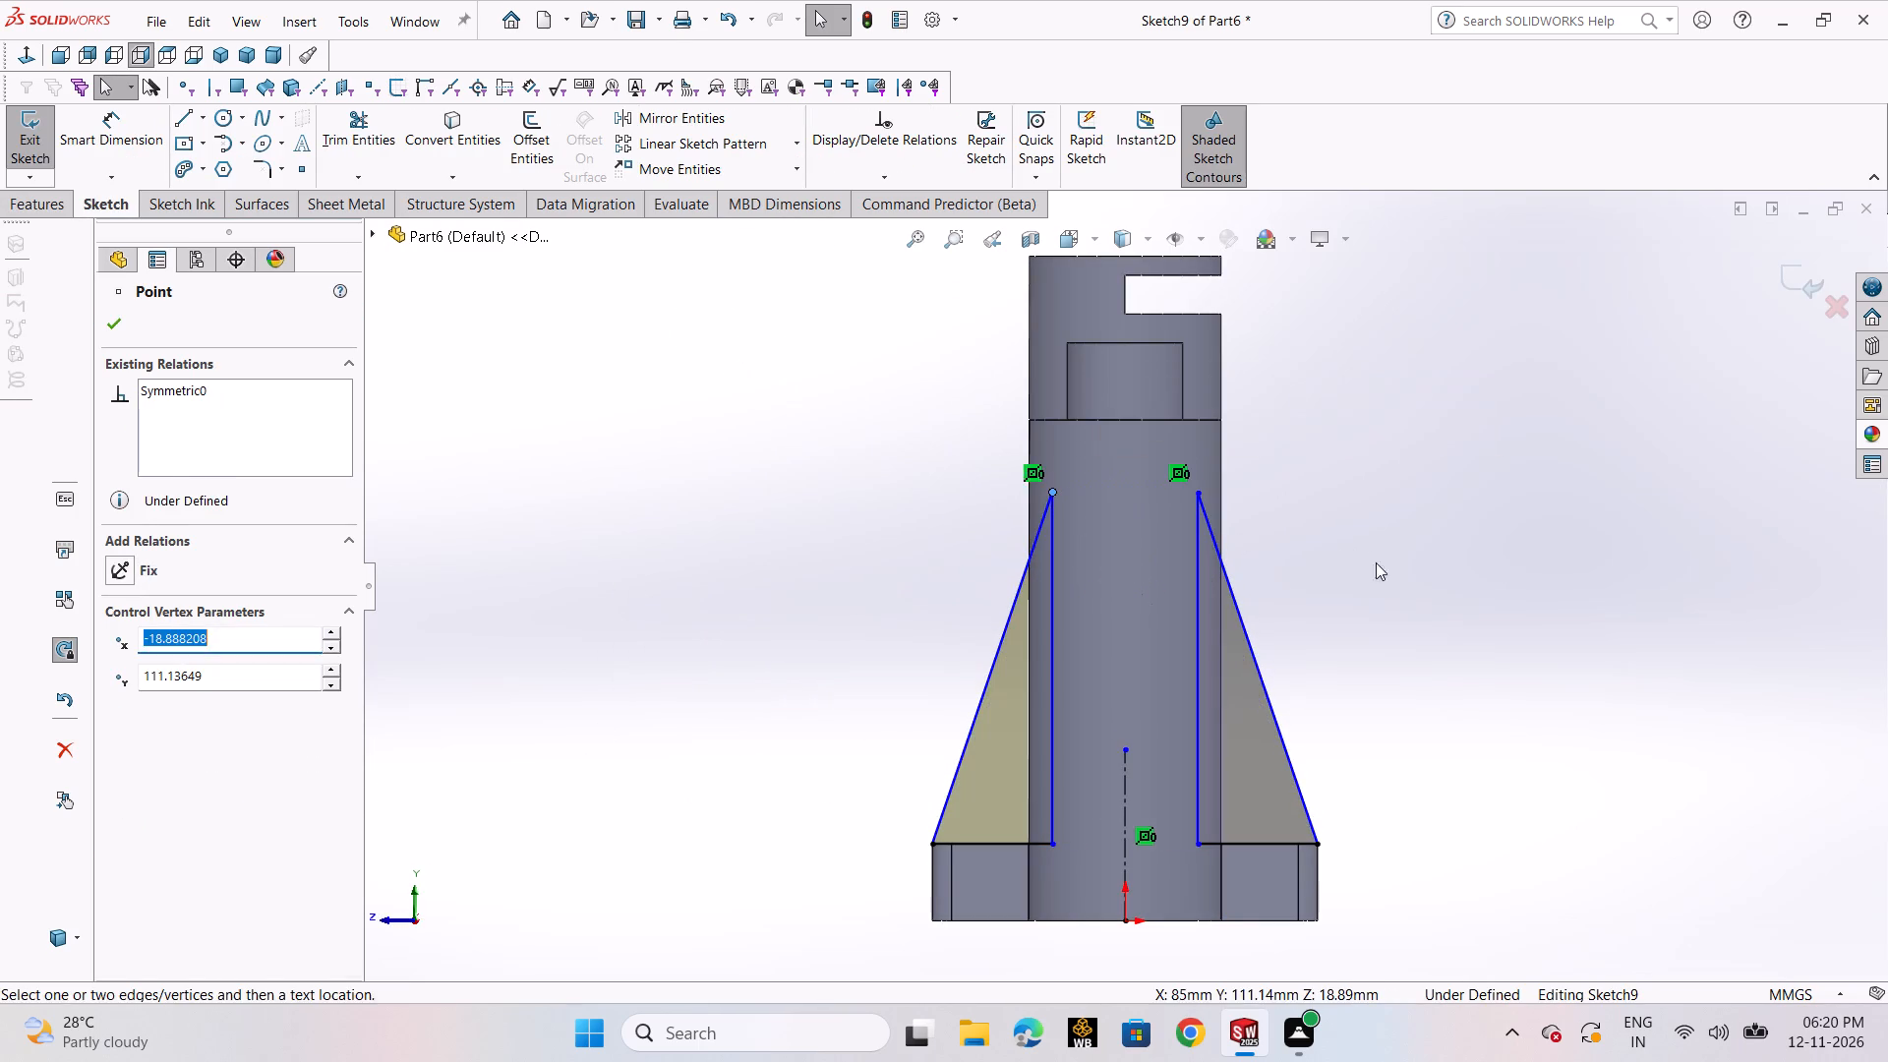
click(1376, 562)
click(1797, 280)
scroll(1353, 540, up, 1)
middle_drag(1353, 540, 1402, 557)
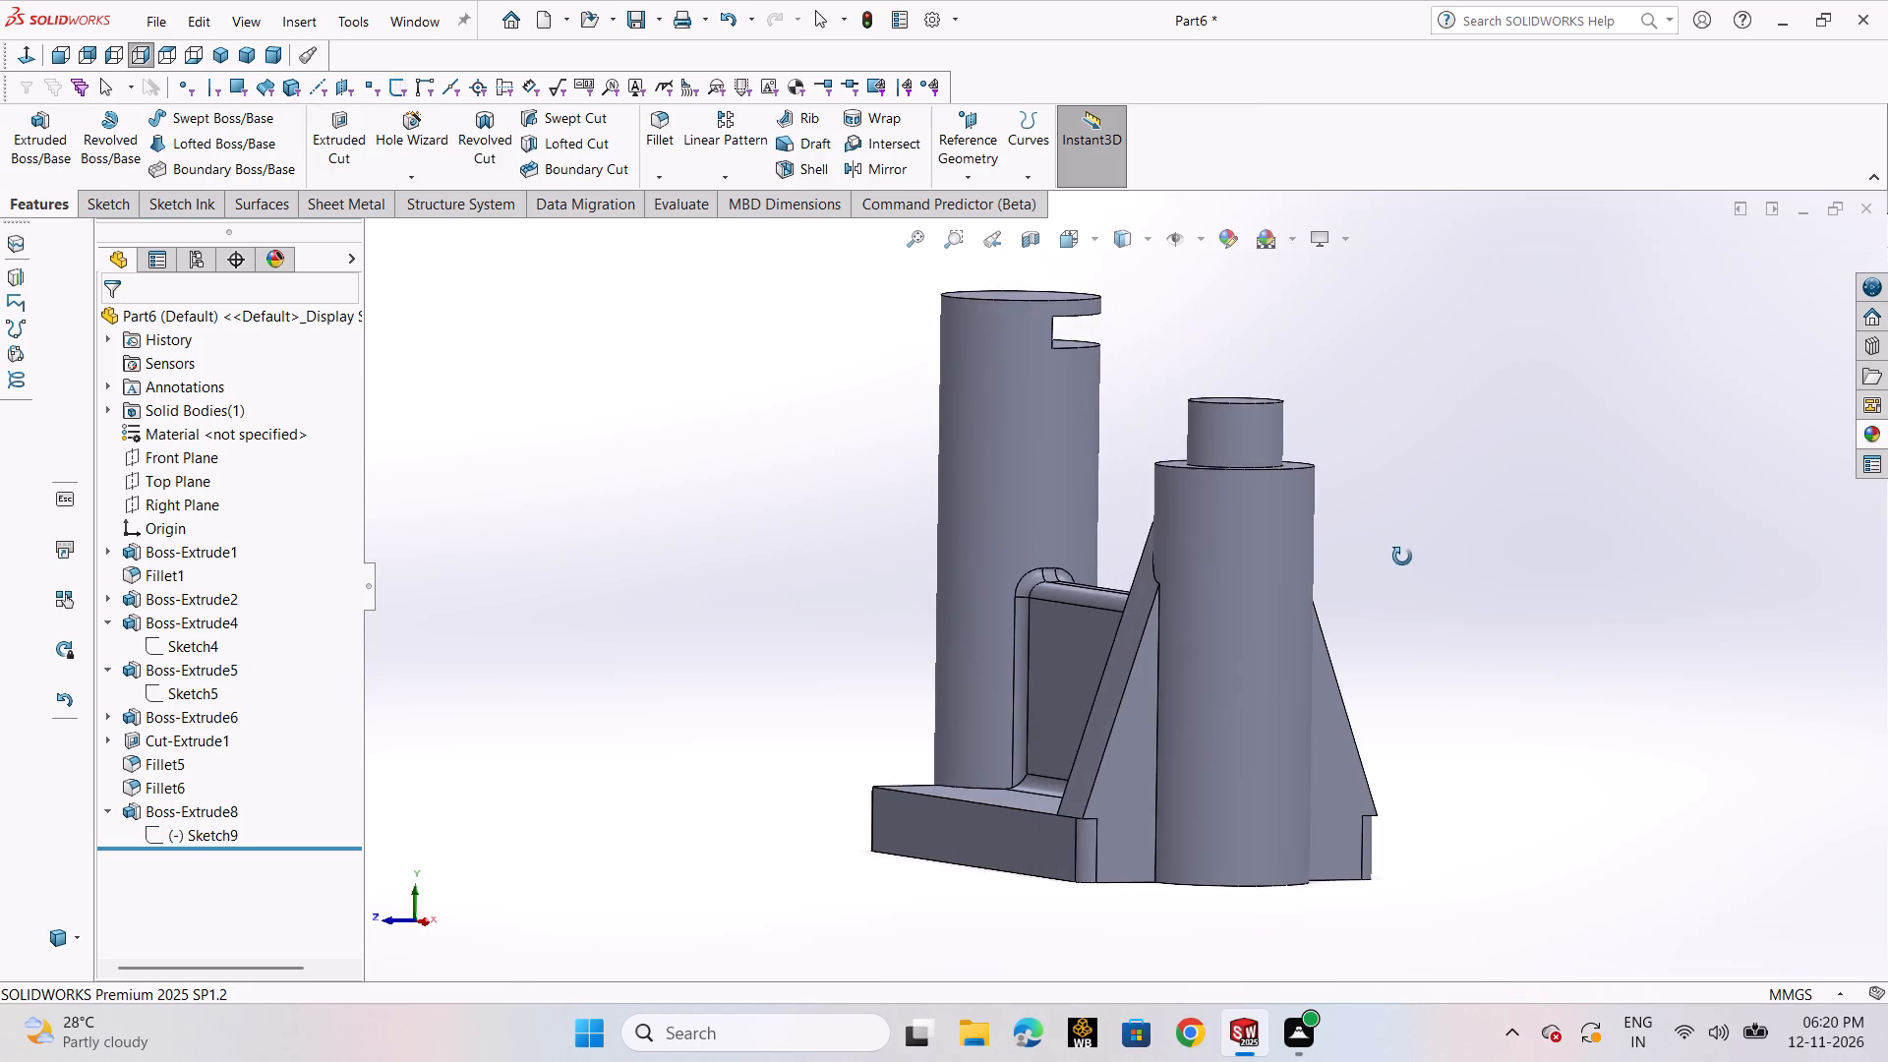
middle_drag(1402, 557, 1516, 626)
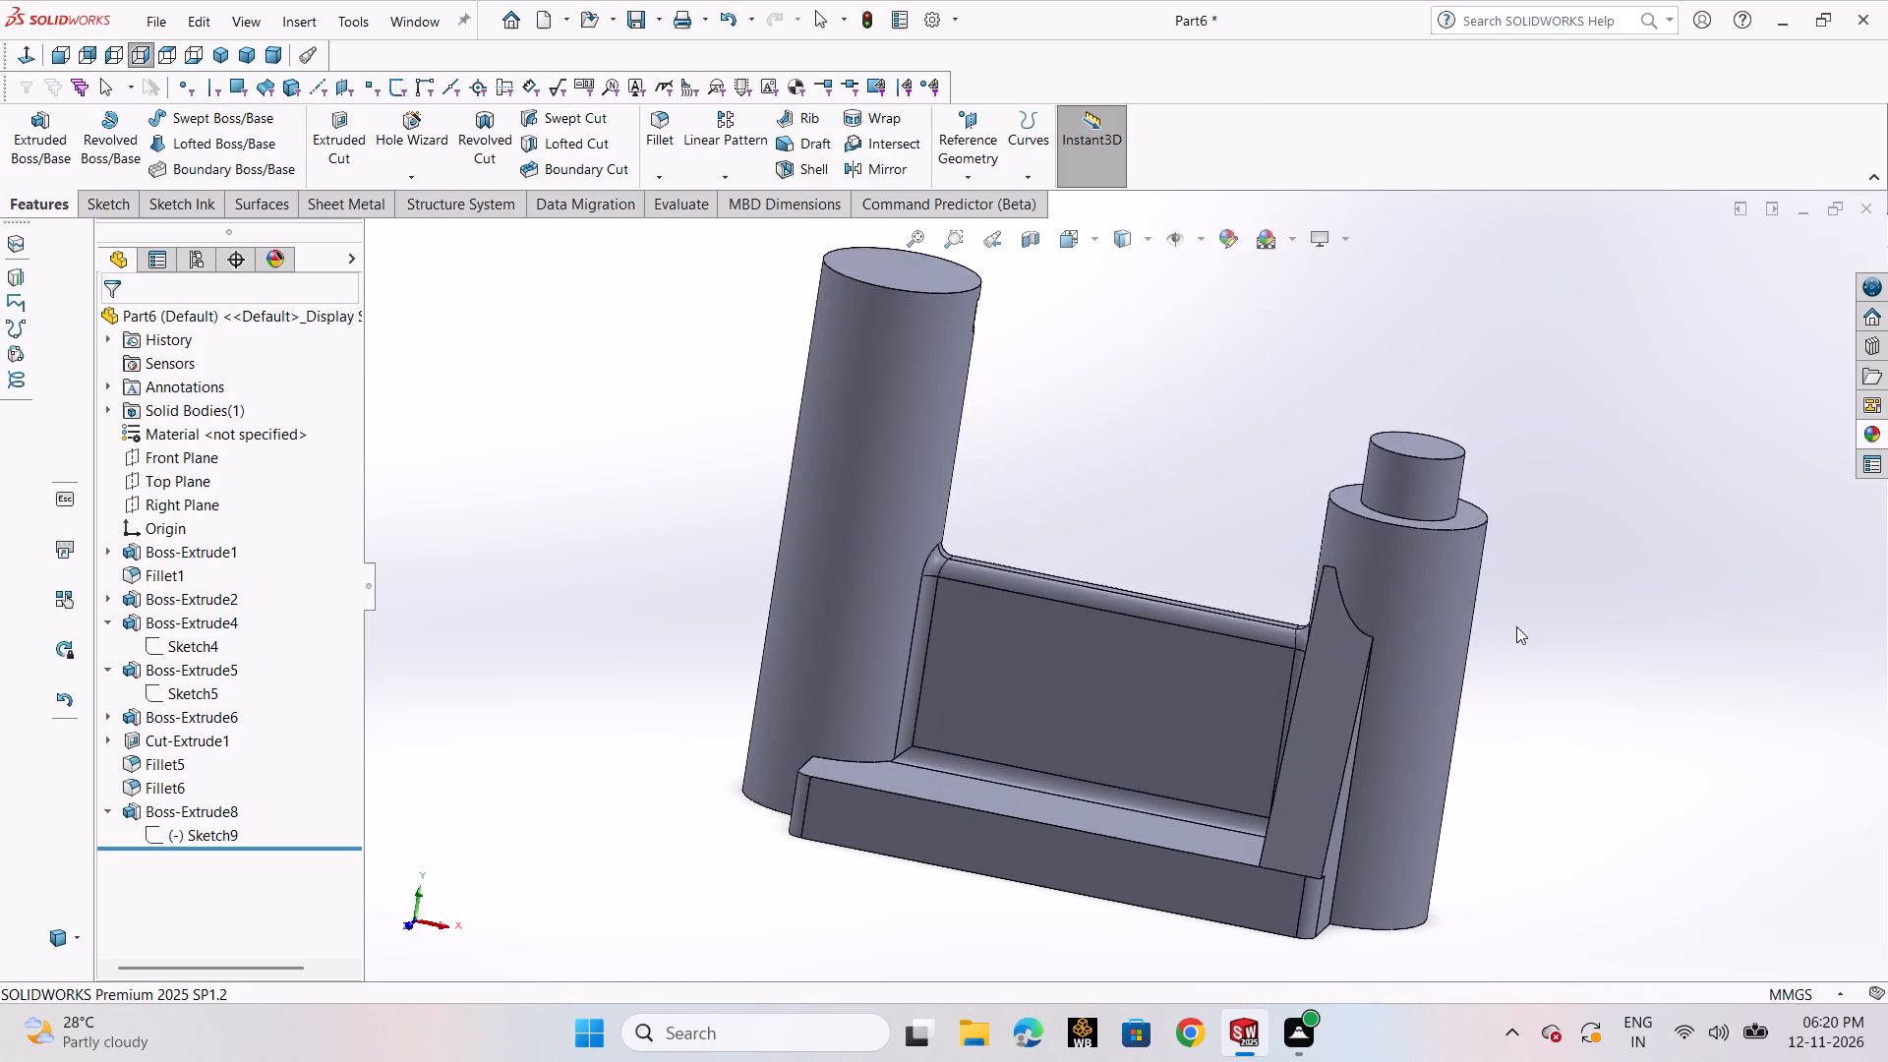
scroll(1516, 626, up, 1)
Reopen the rib sketch, lower the triangles' apexes to about three-fifths of the shorter cylinder's height, and exit the sketch.
click(215, 838)
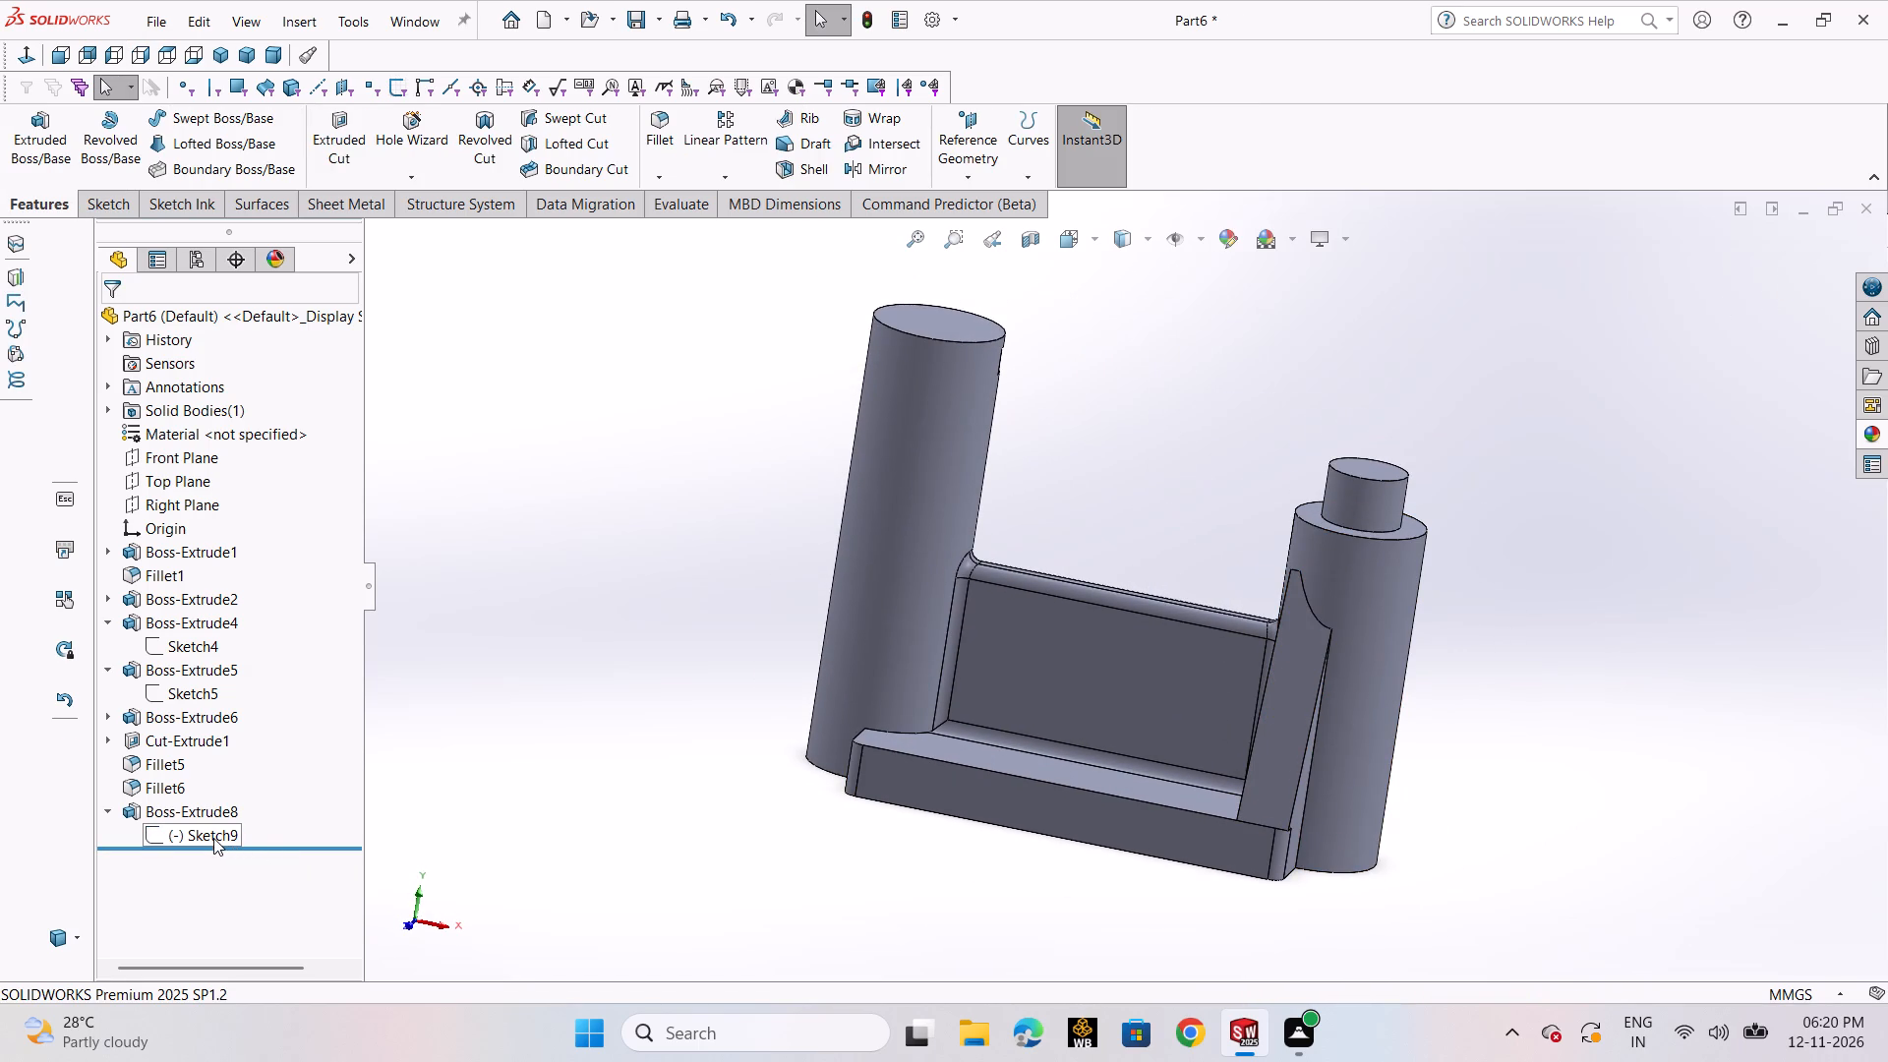
click(243, 782)
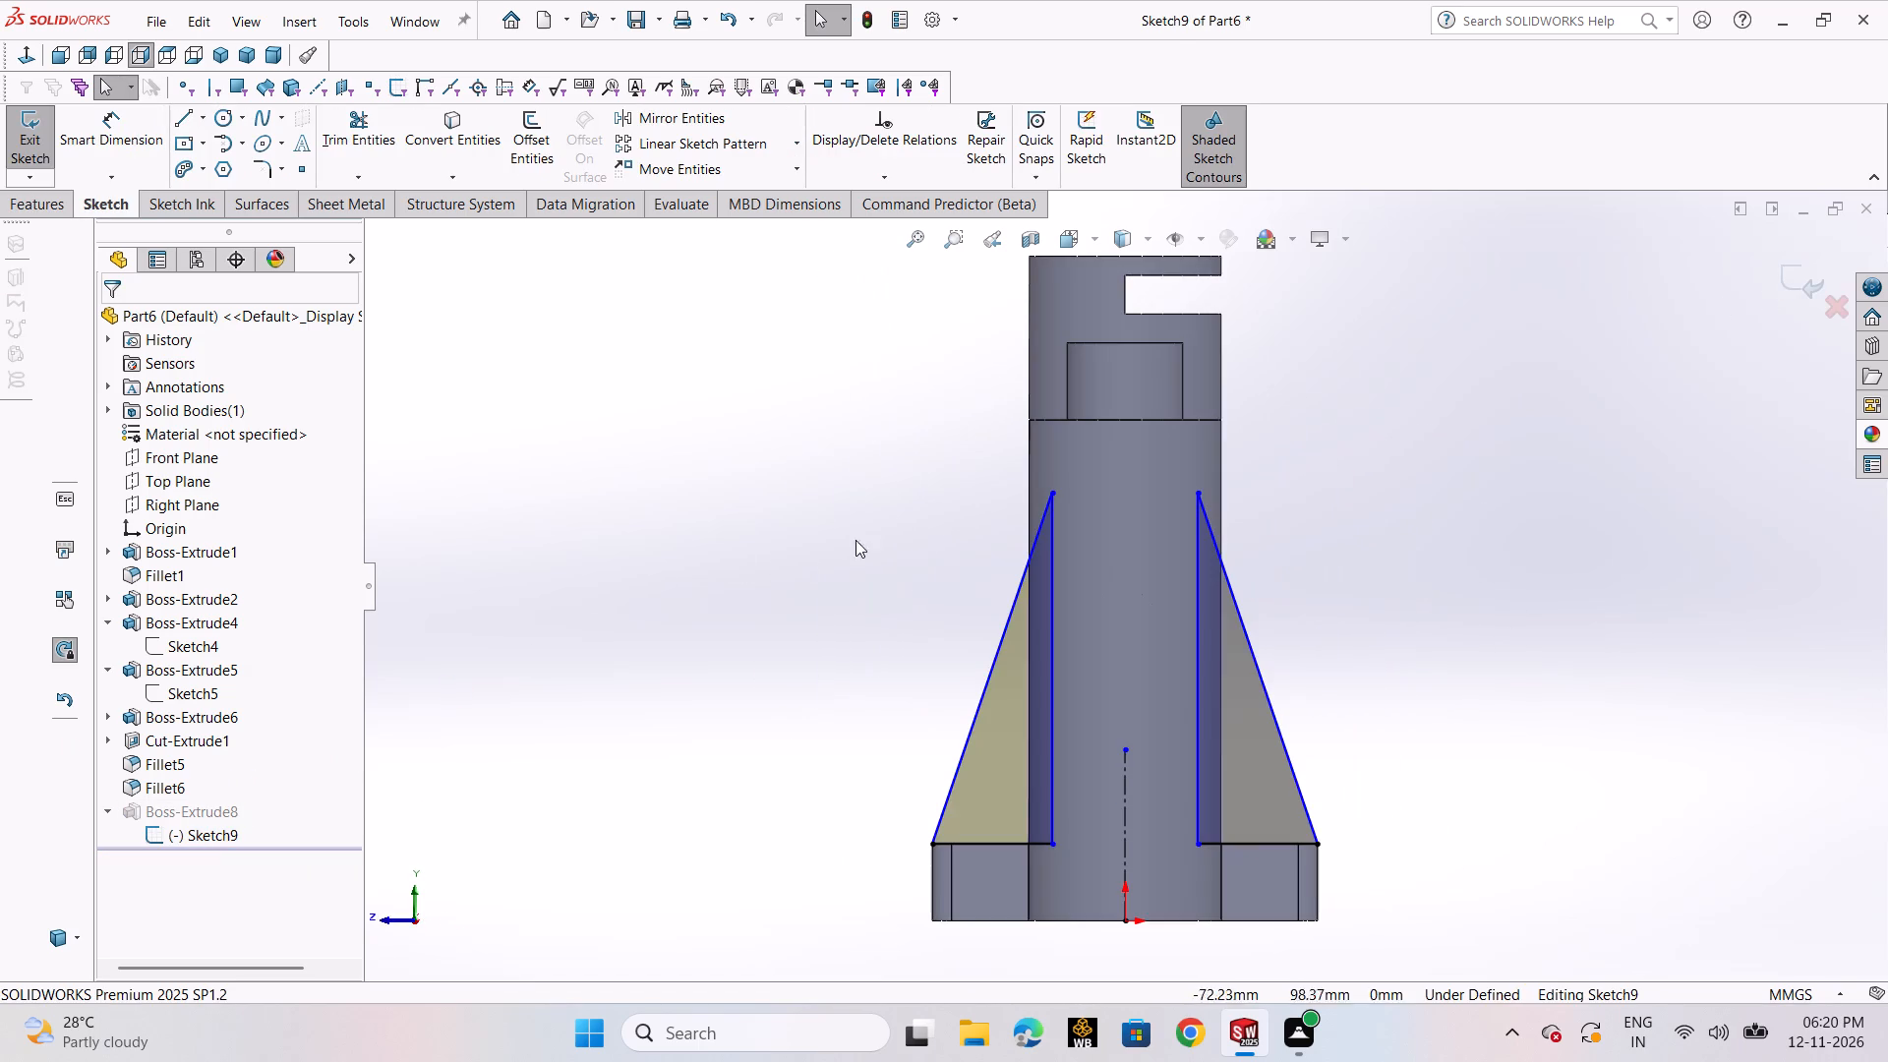
drag(1052, 492, 1054, 612)
click(1462, 688)
click(1786, 274)
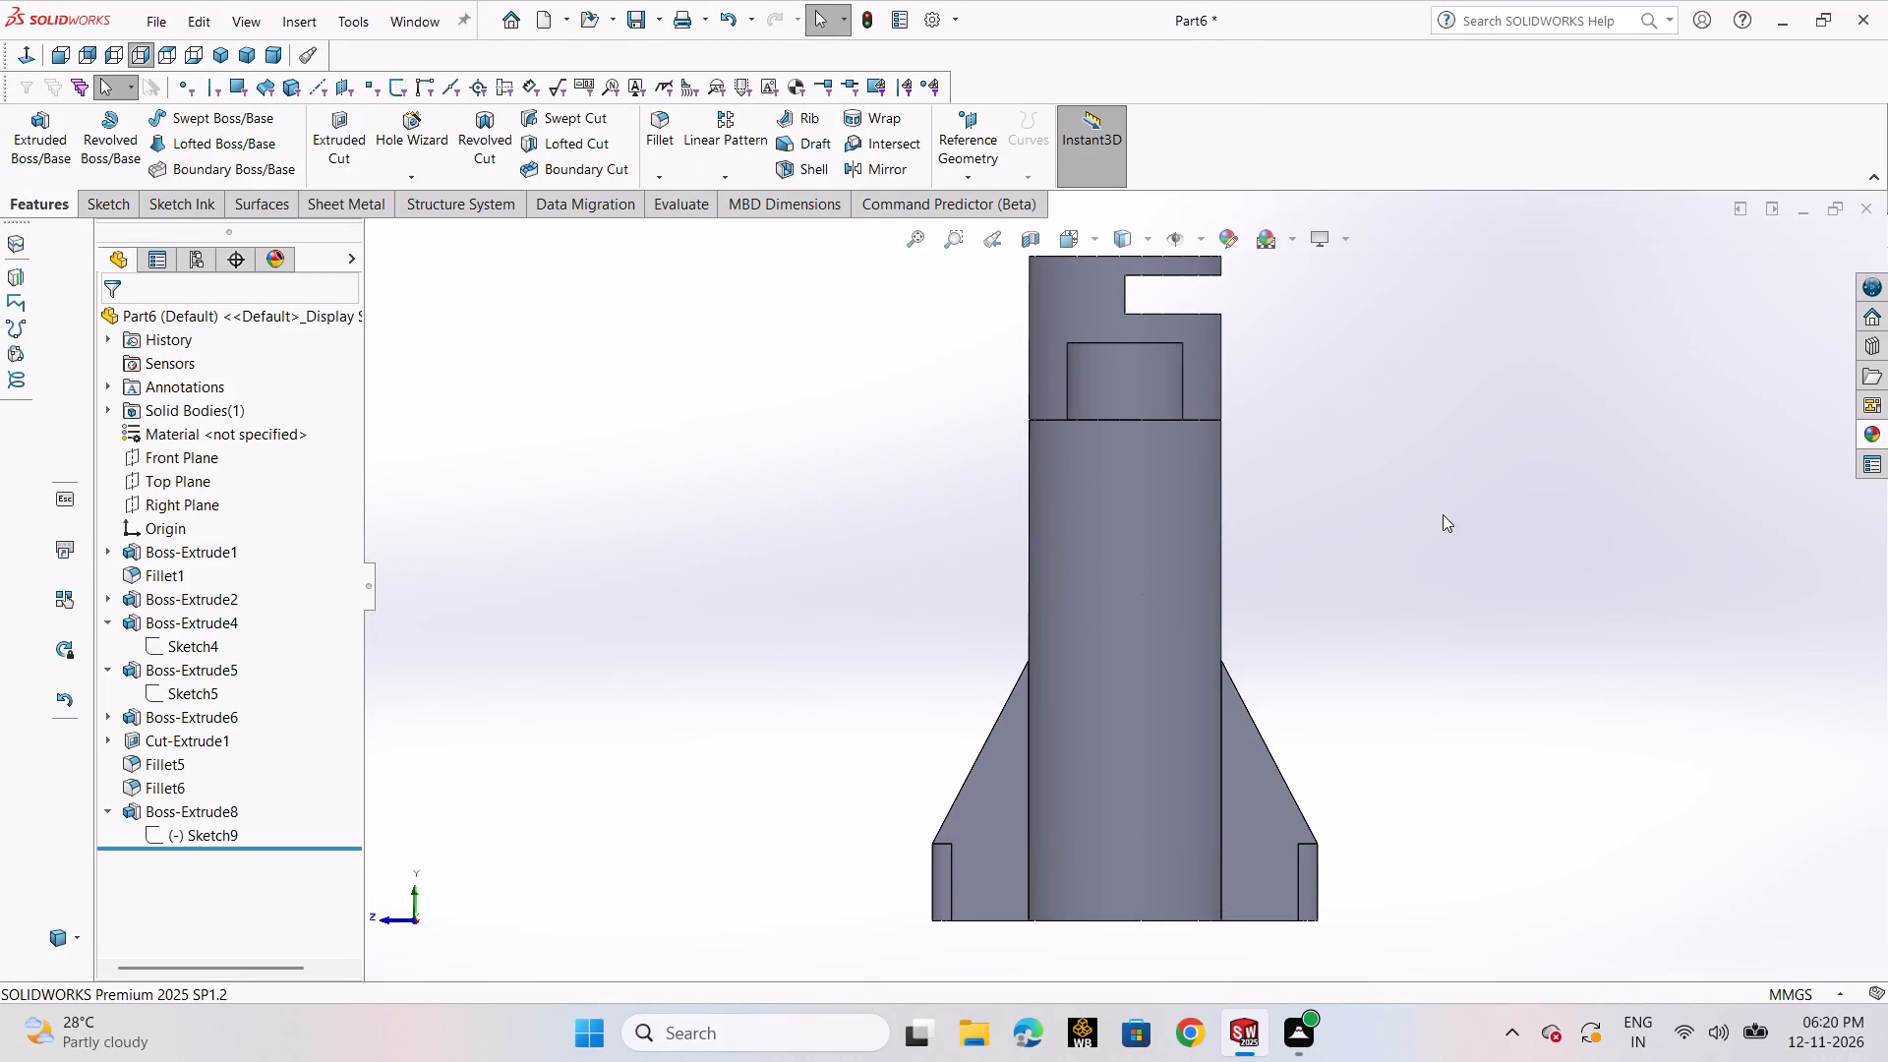
middle_drag(1442, 515, 1675, 602)
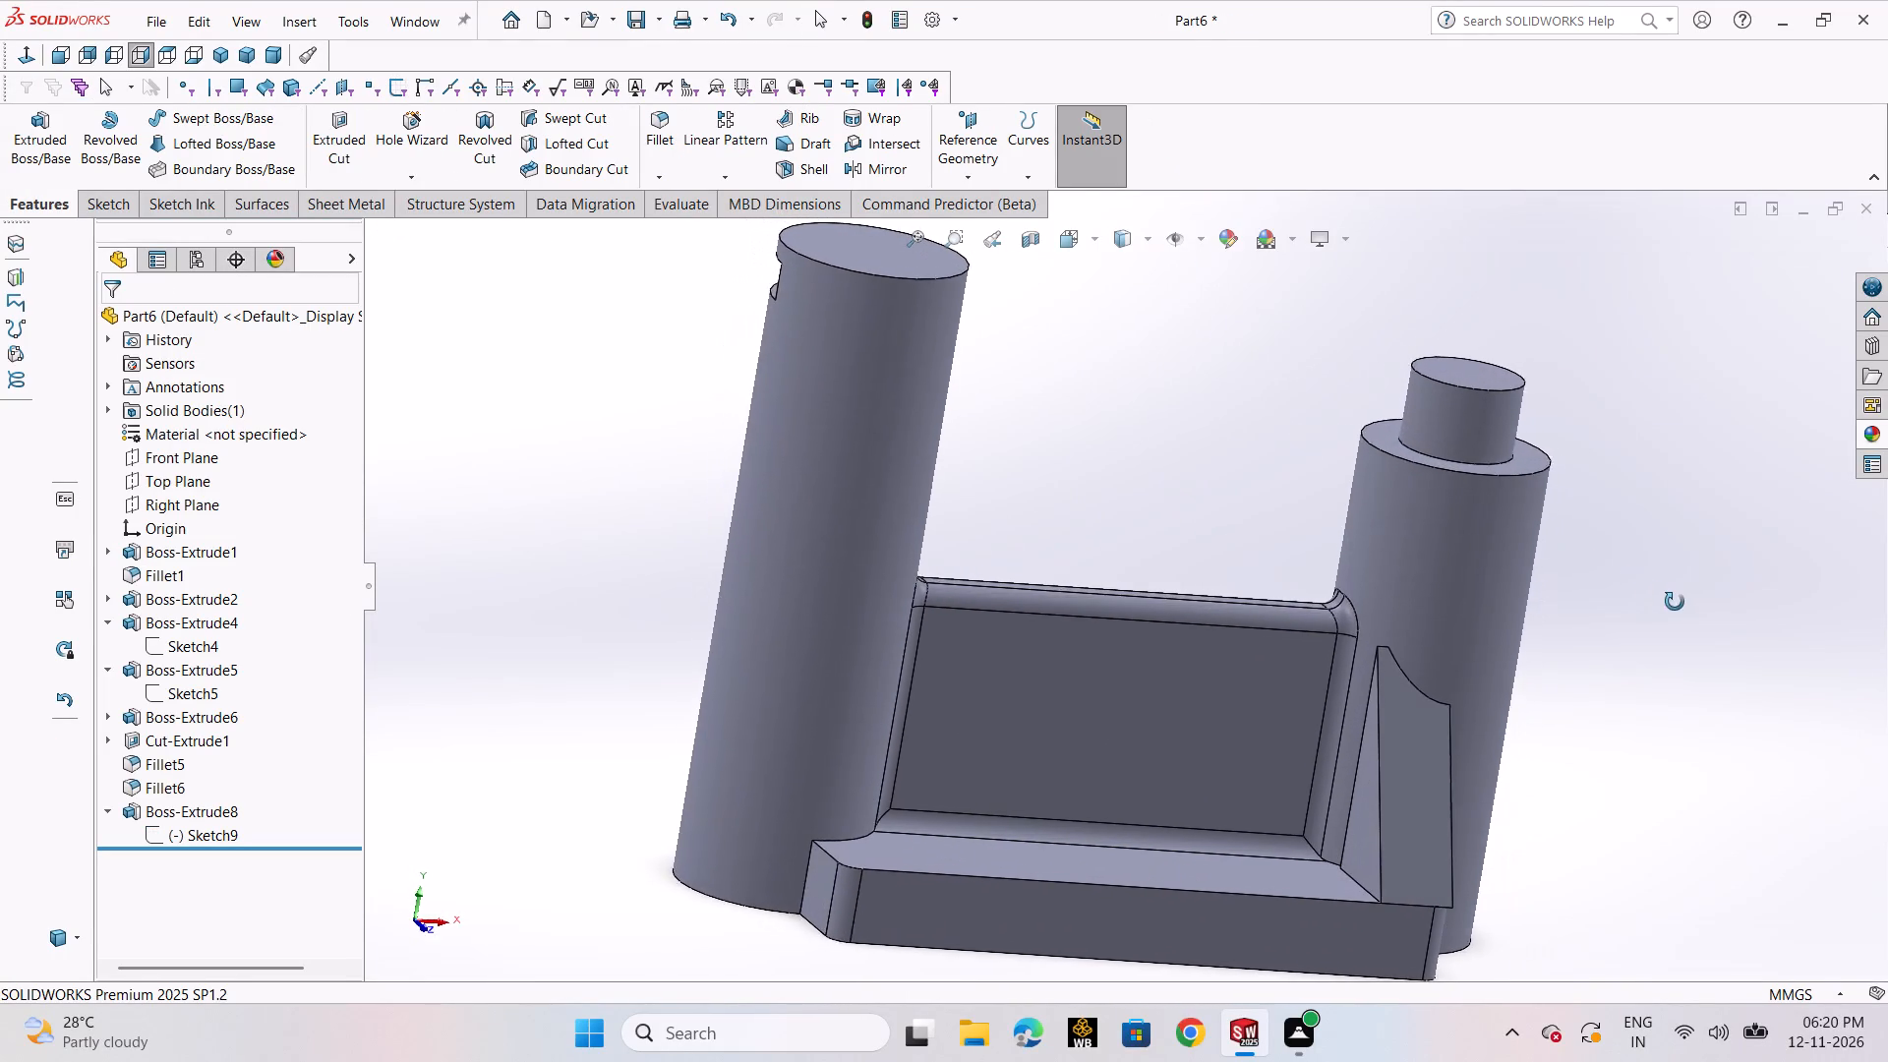
Edit the rib extrusion beside the shorter cylinder and set its blind depth to 10 mm.
middle_drag(1675, 602, 1621, 603)
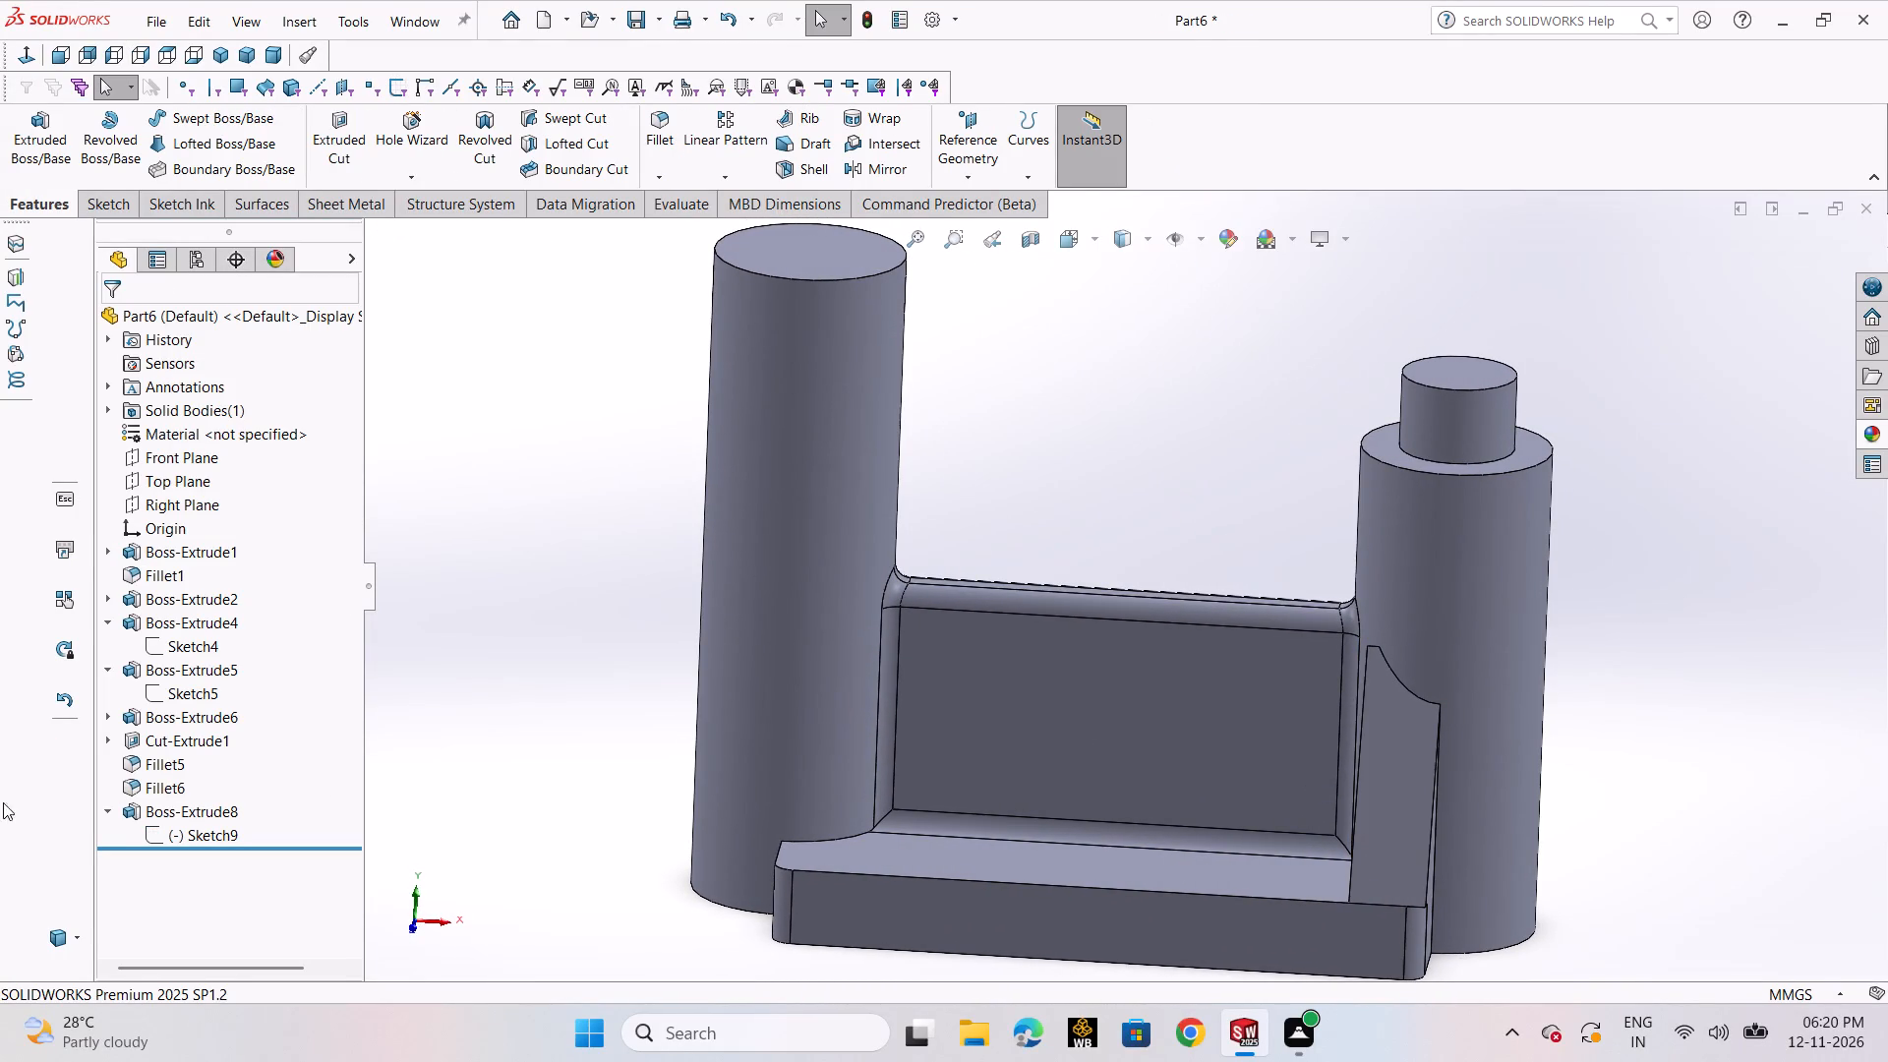
click(156, 815)
click(183, 753)
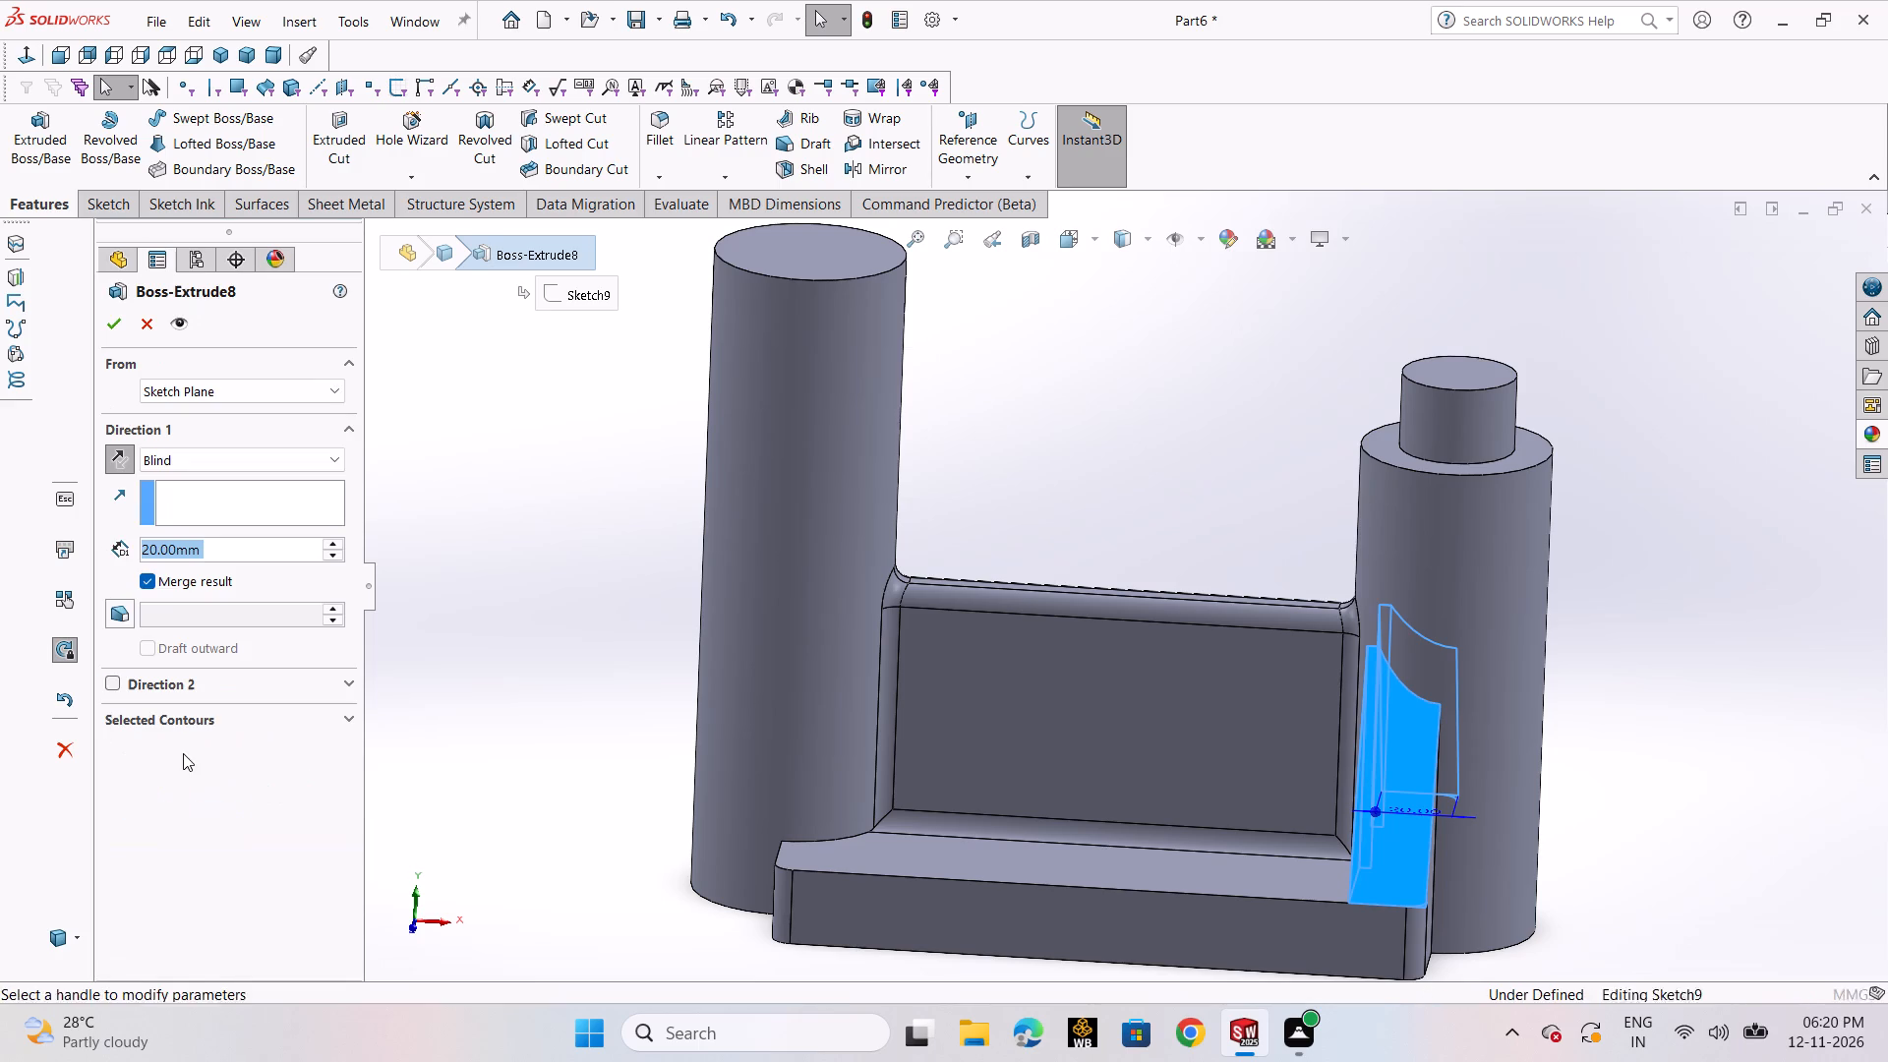
text(10)
key(Return)
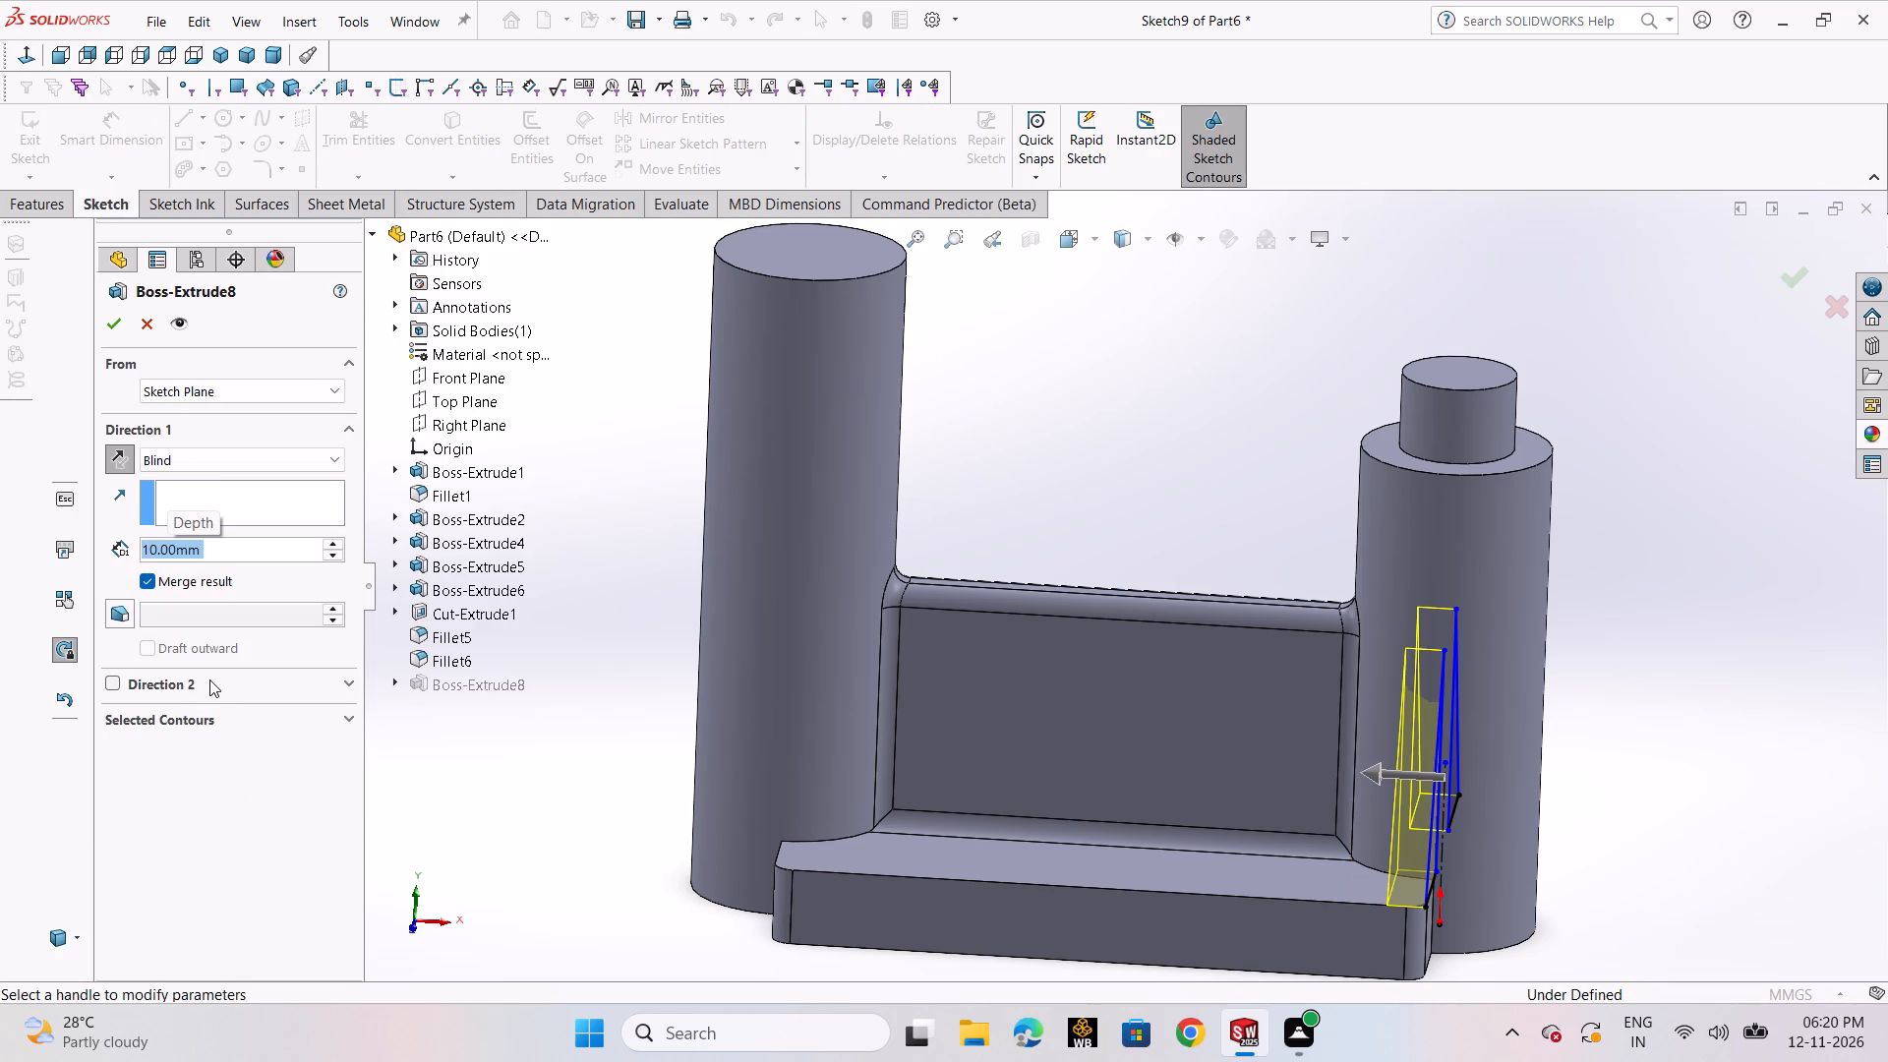
click(104, 320)
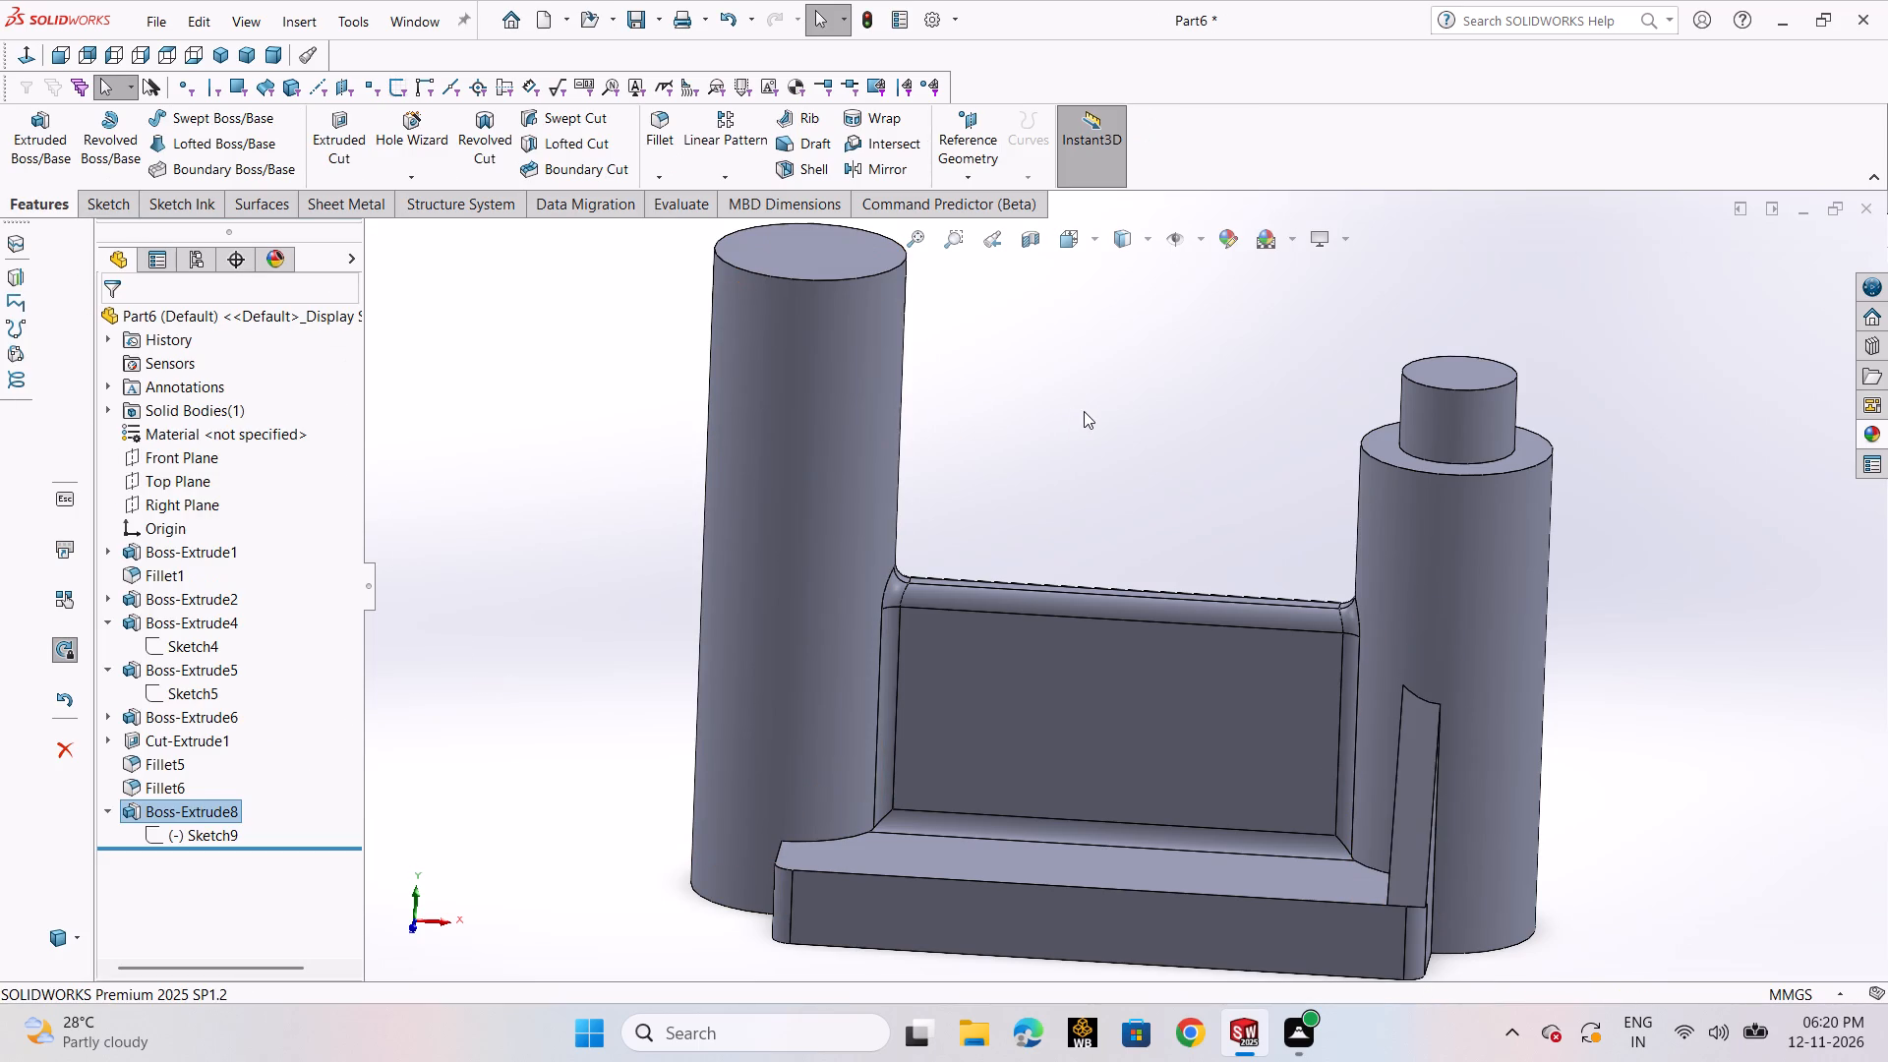
click(1084, 411)
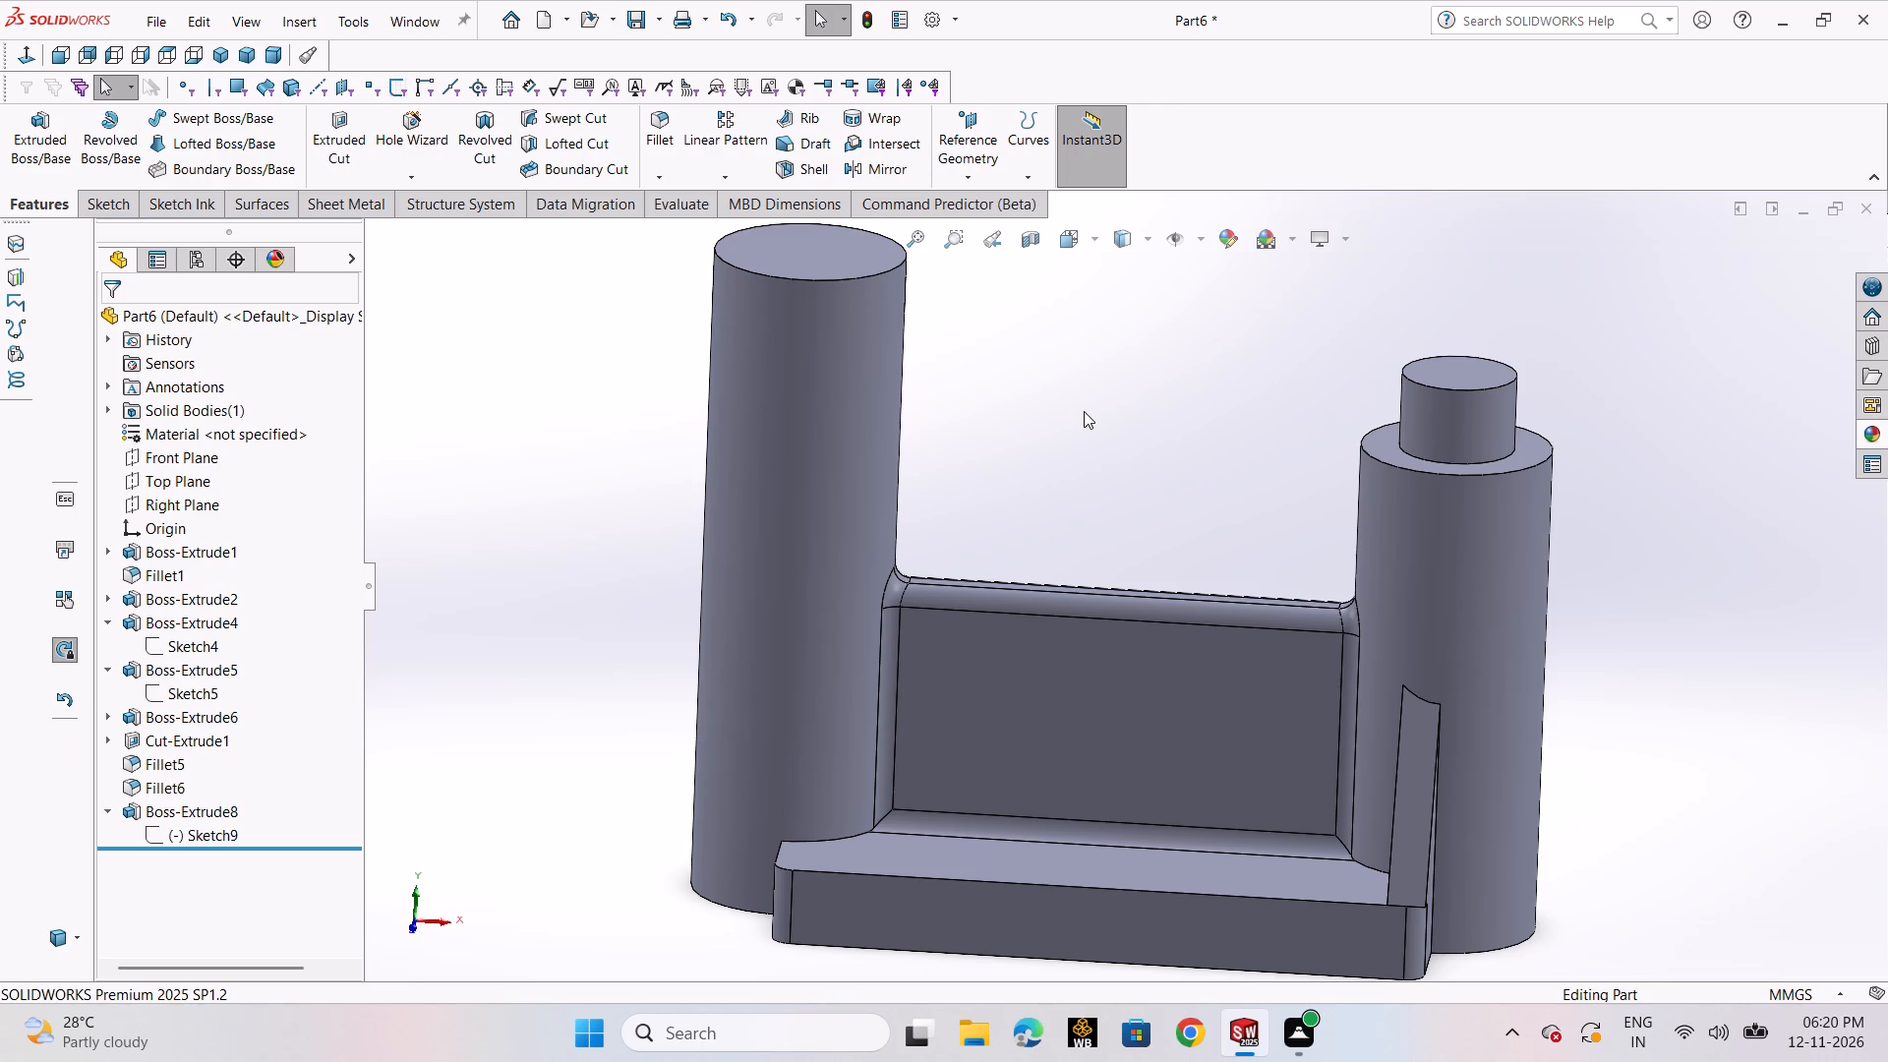
Fillet the front rib's curved top edge, where it meets the shorter cylinder, with a 5 mm radius.
click(671, 125)
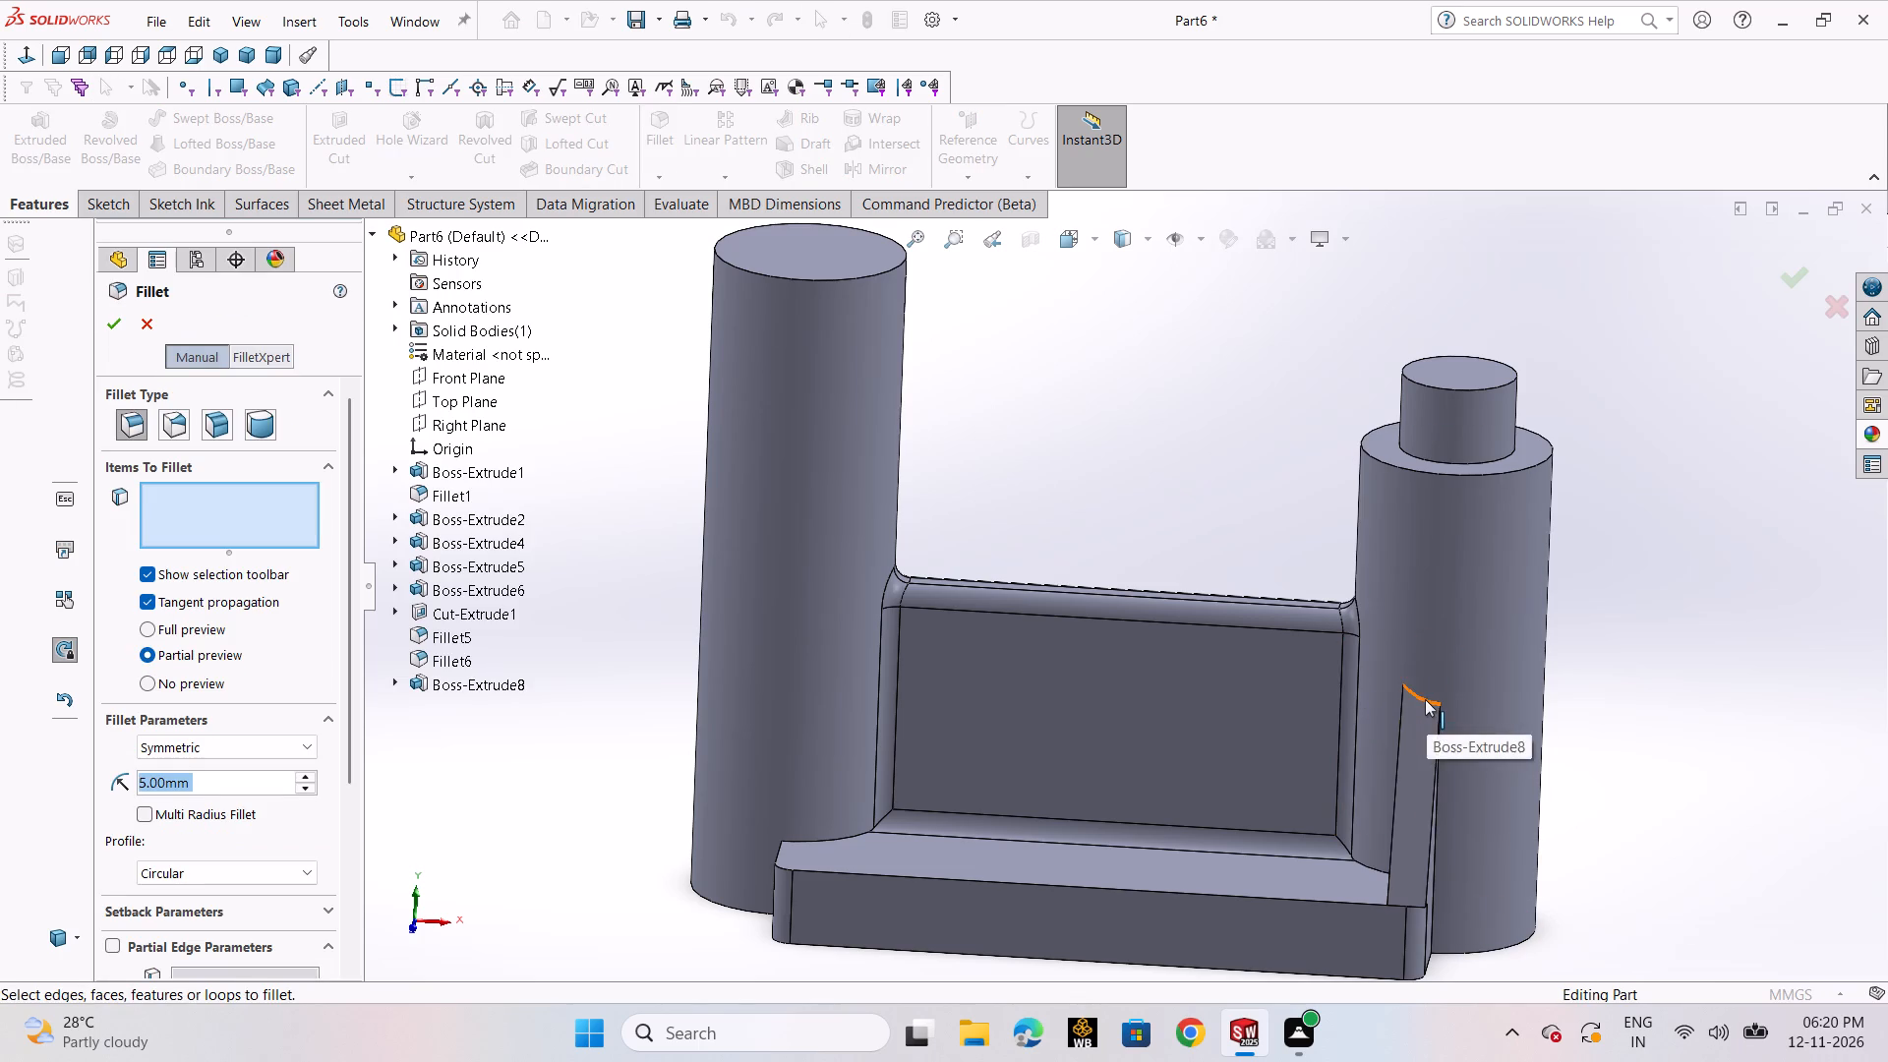
click(1425, 699)
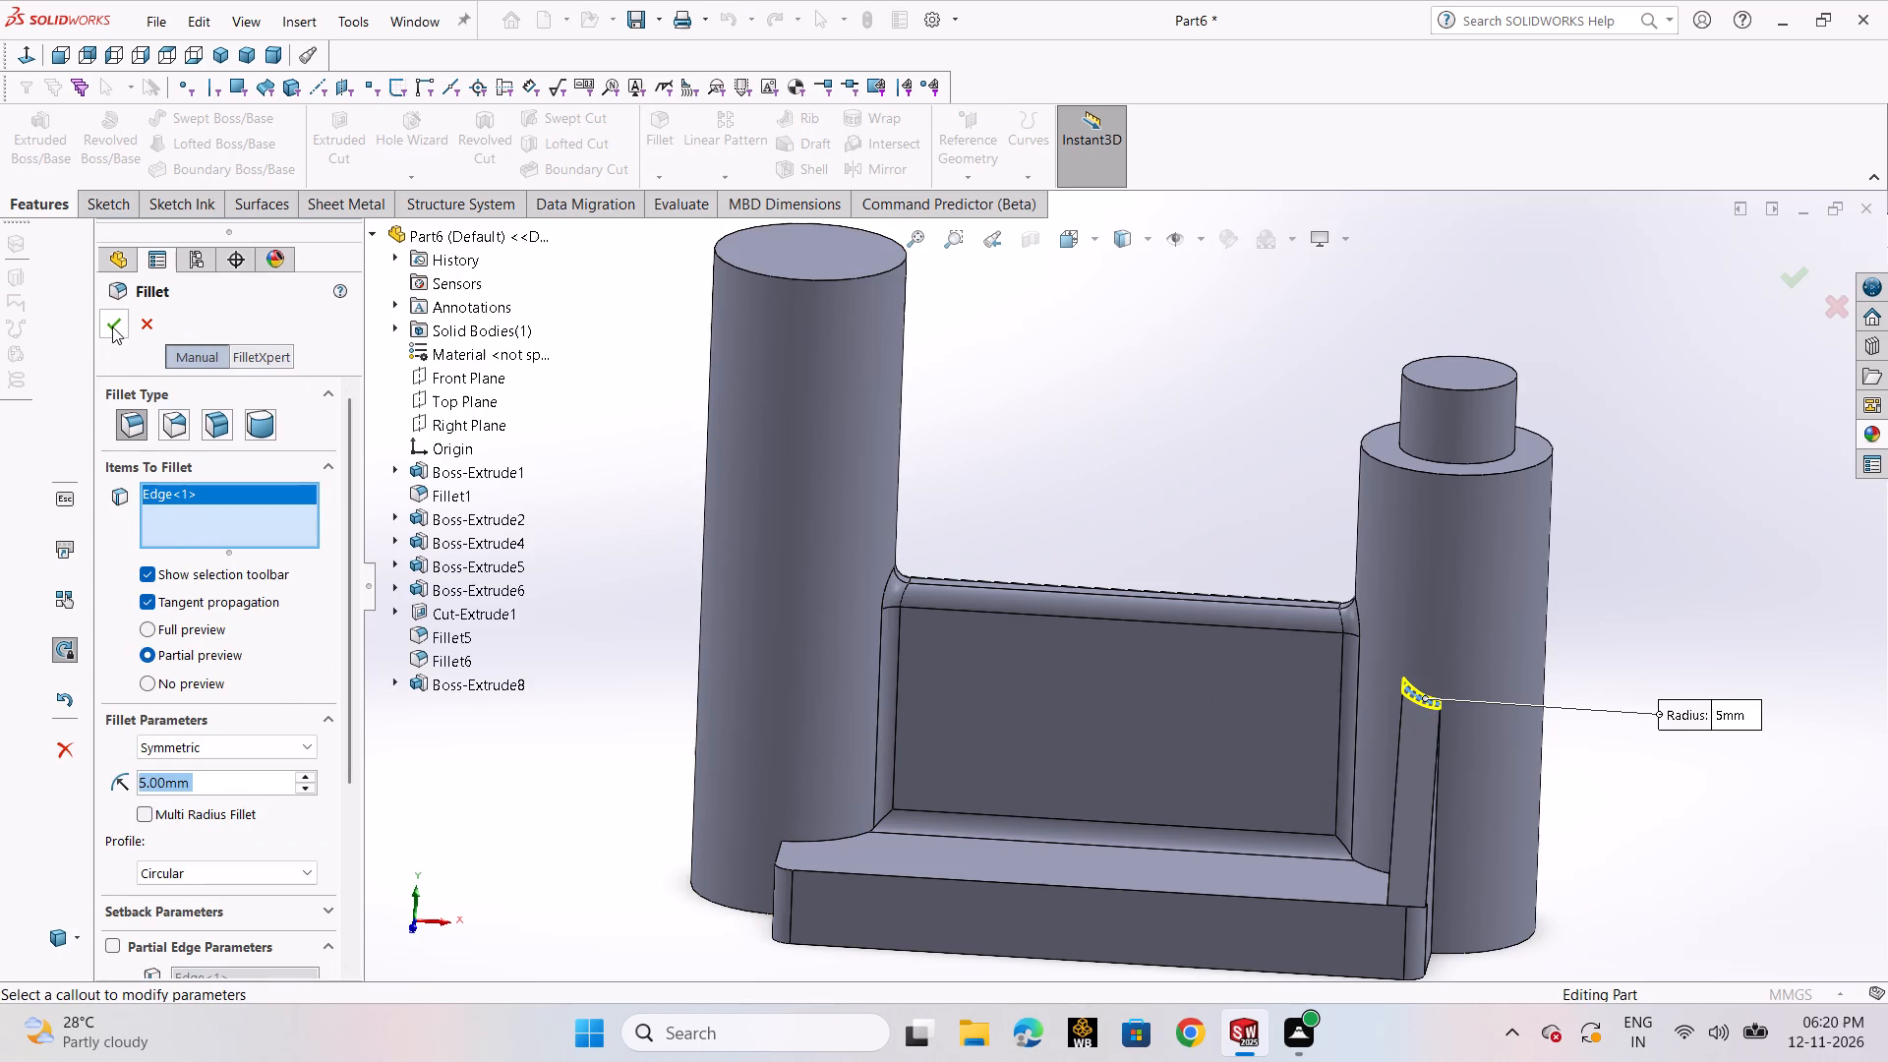
click(112, 325)
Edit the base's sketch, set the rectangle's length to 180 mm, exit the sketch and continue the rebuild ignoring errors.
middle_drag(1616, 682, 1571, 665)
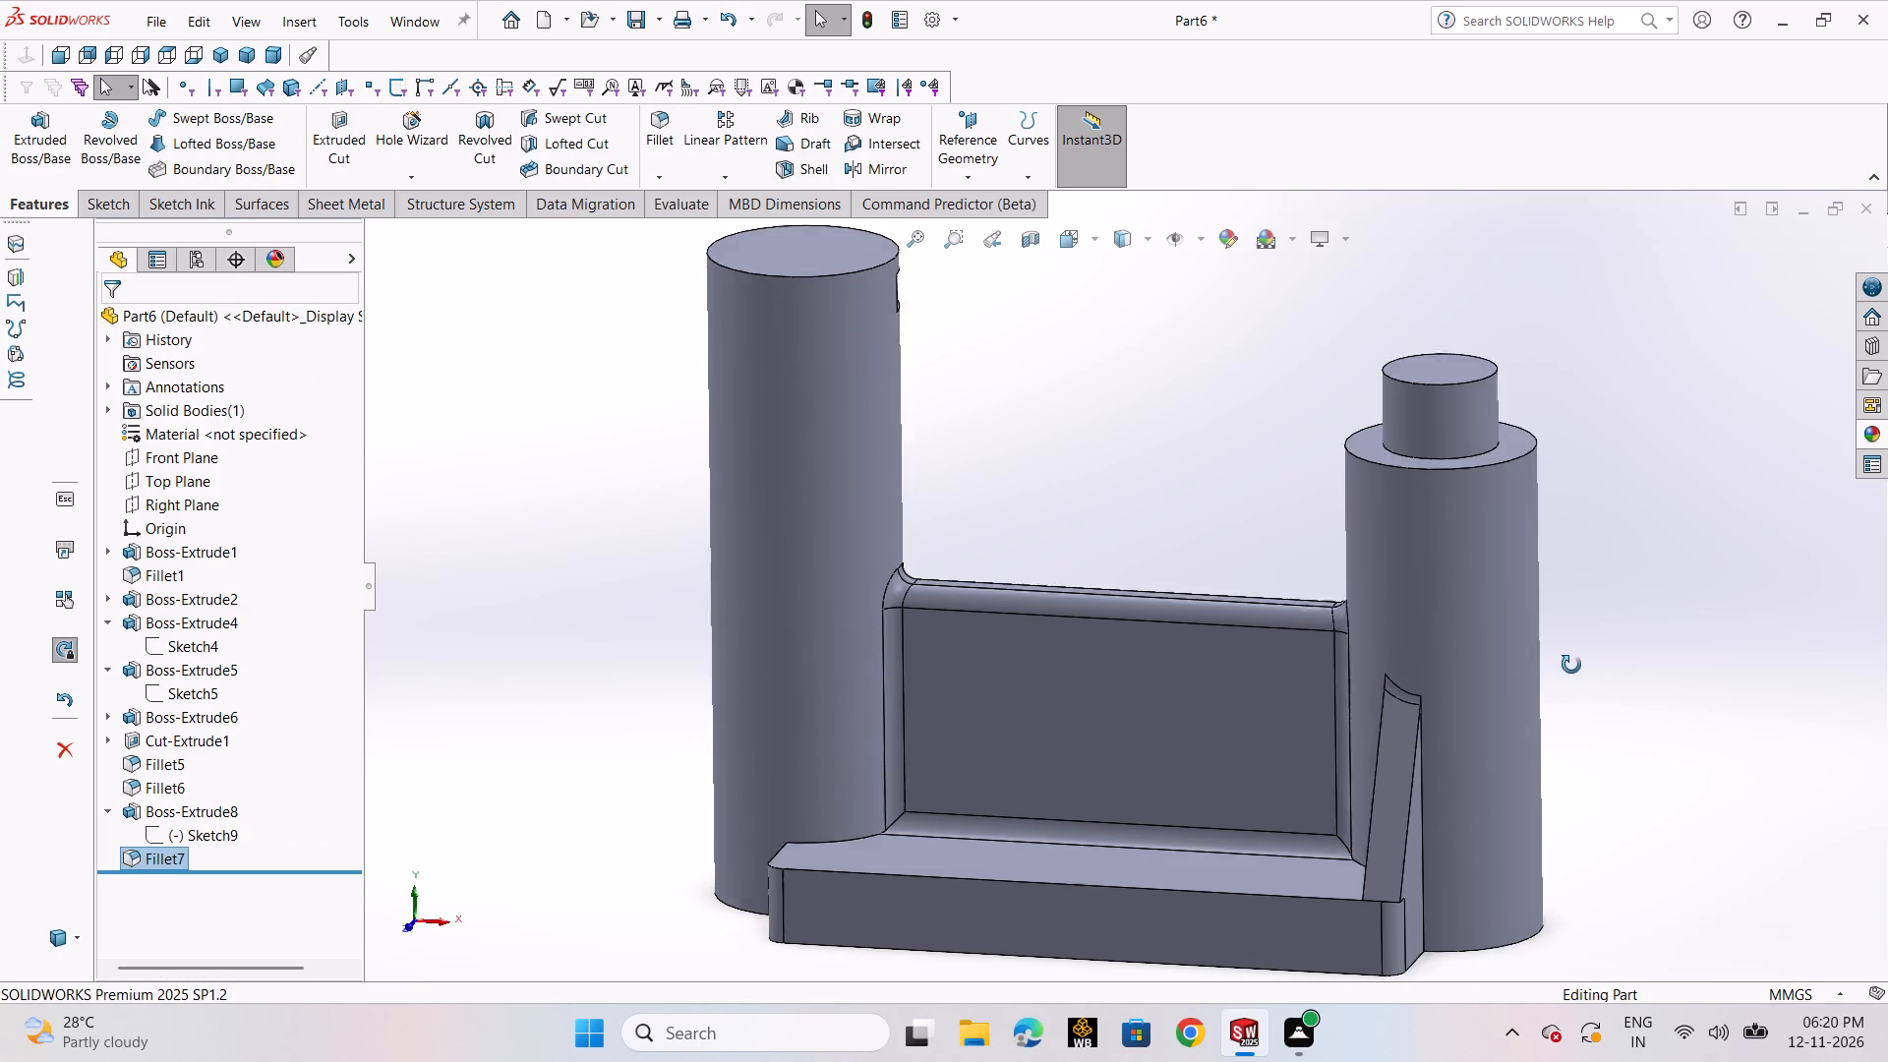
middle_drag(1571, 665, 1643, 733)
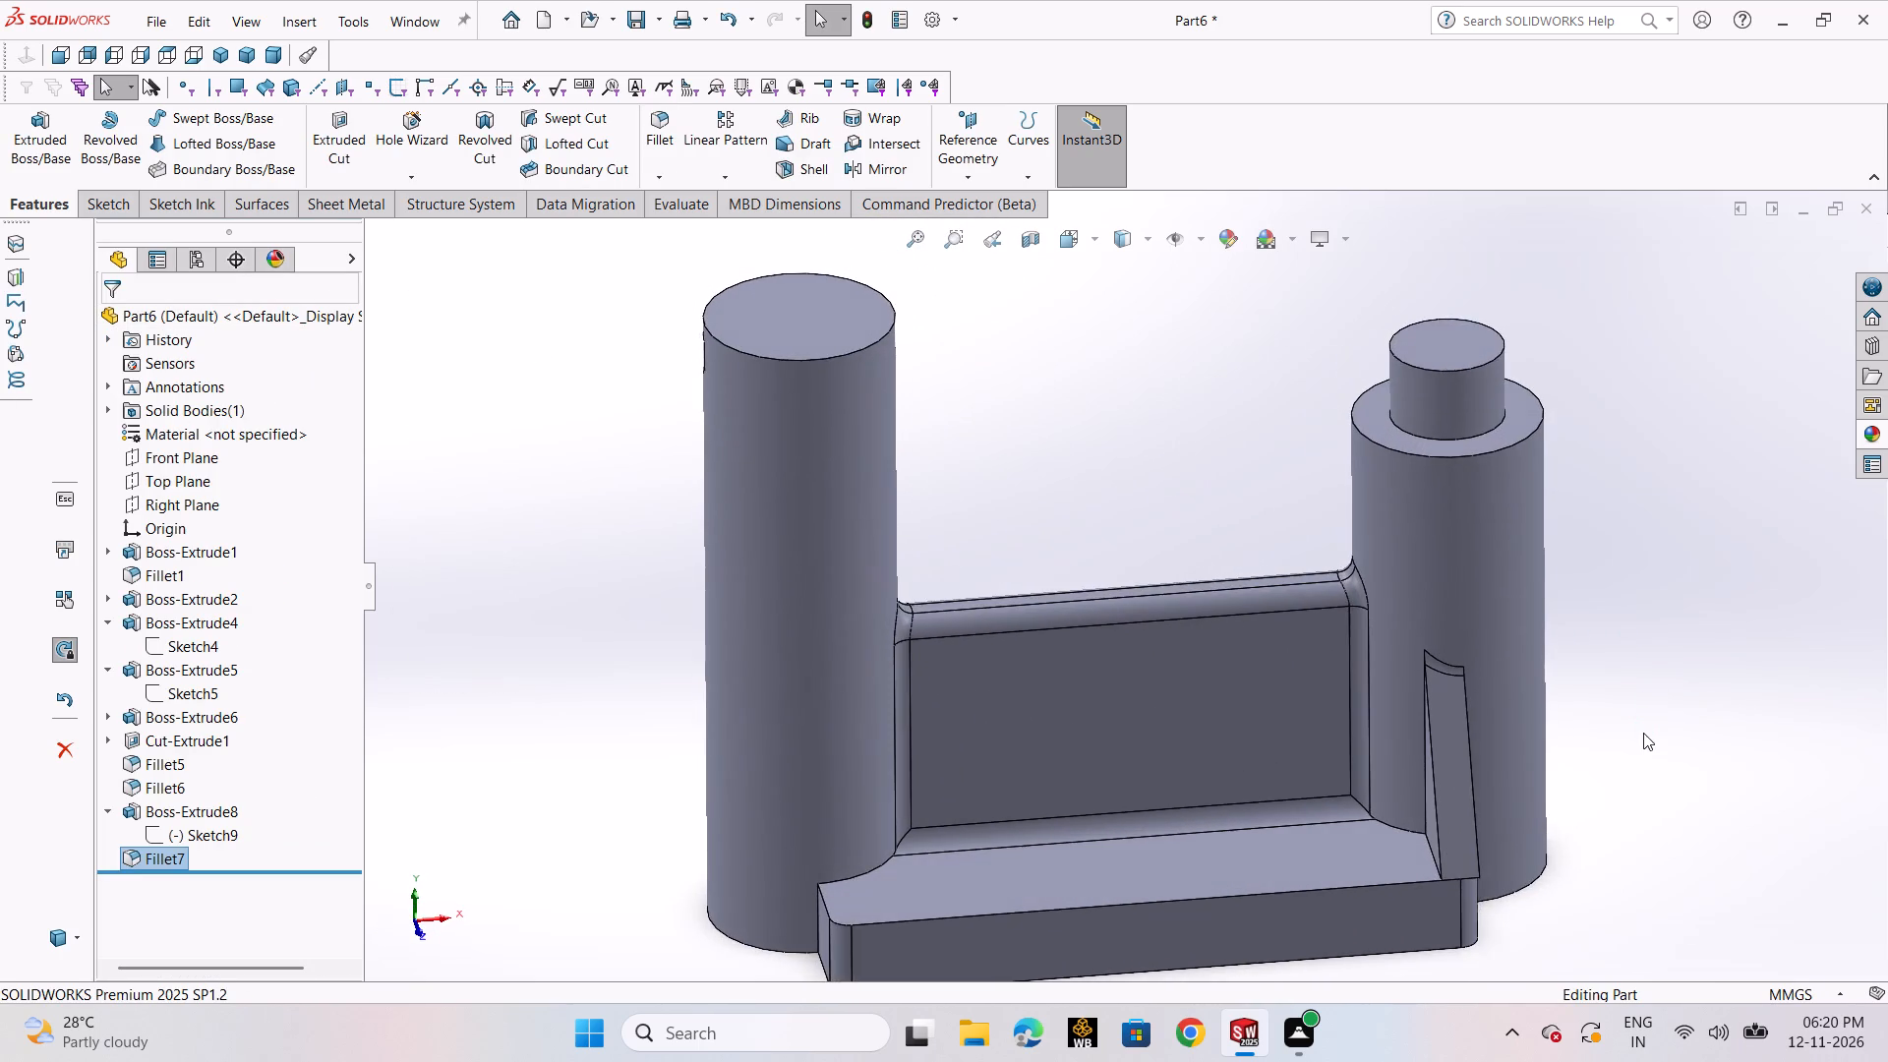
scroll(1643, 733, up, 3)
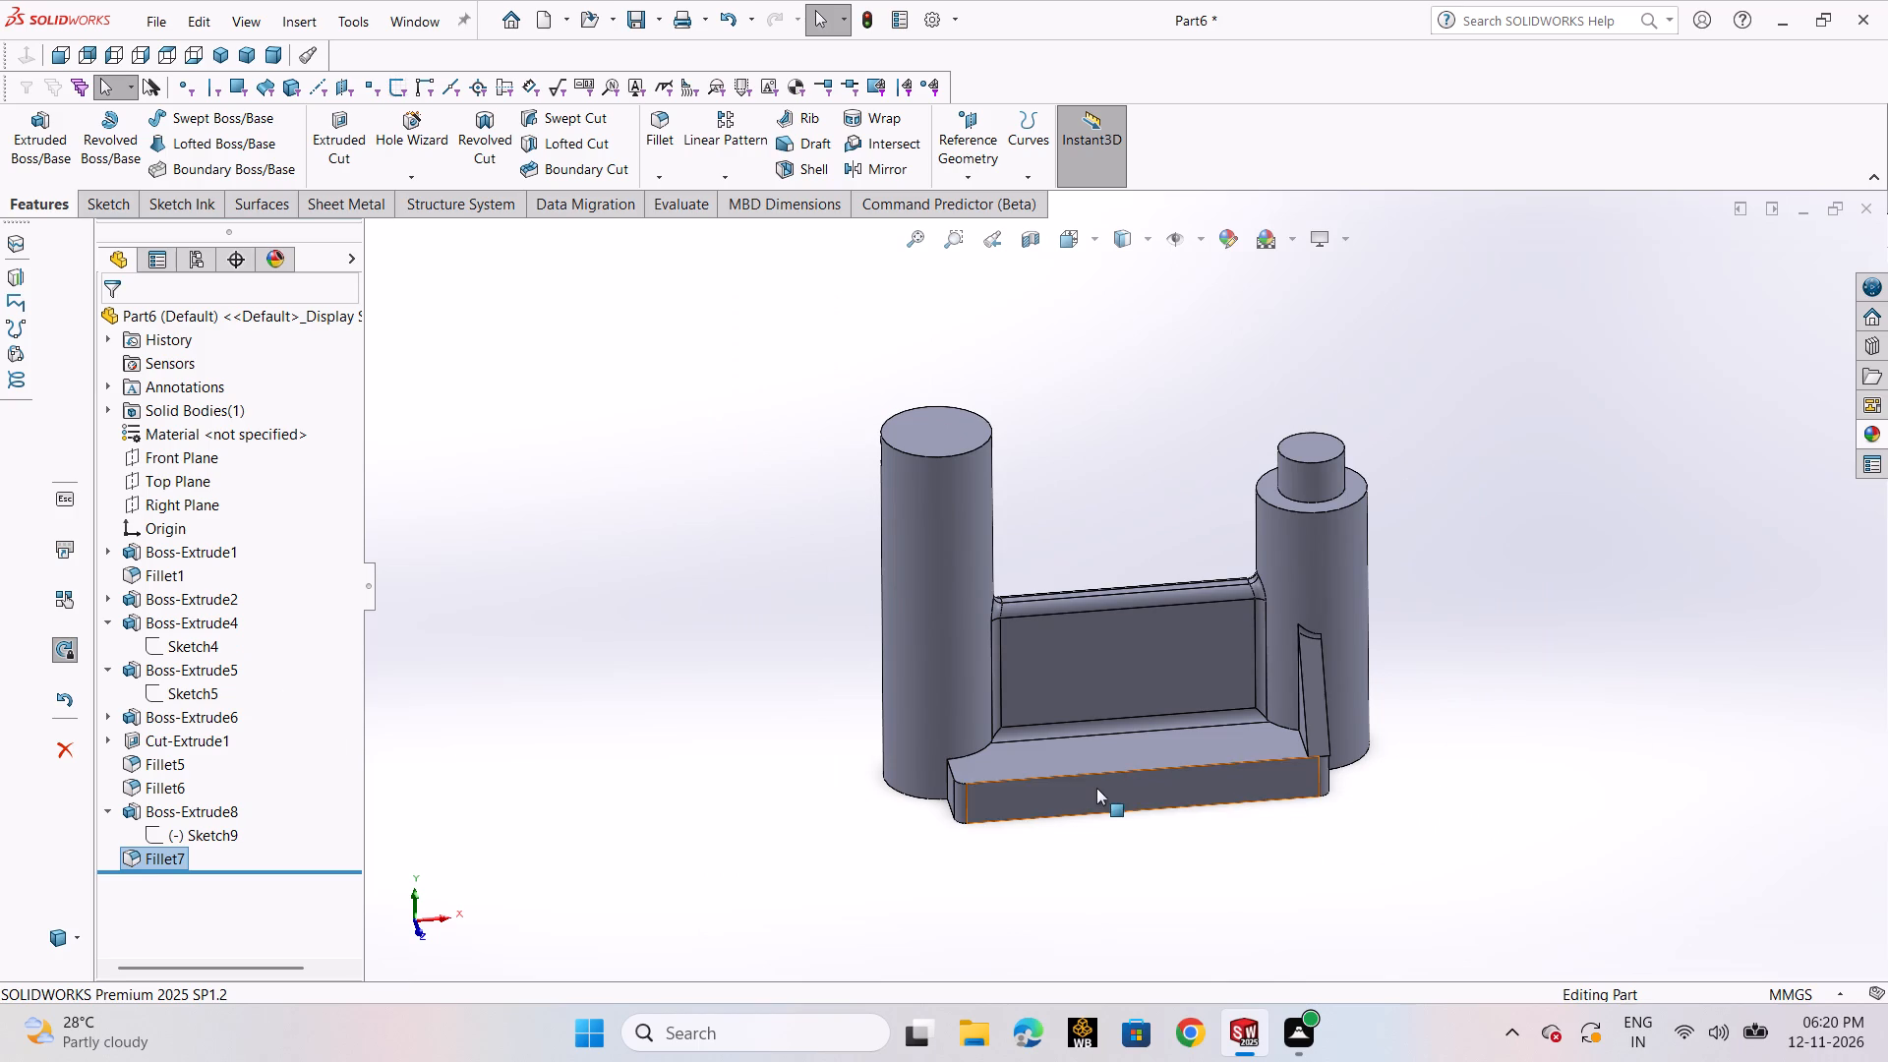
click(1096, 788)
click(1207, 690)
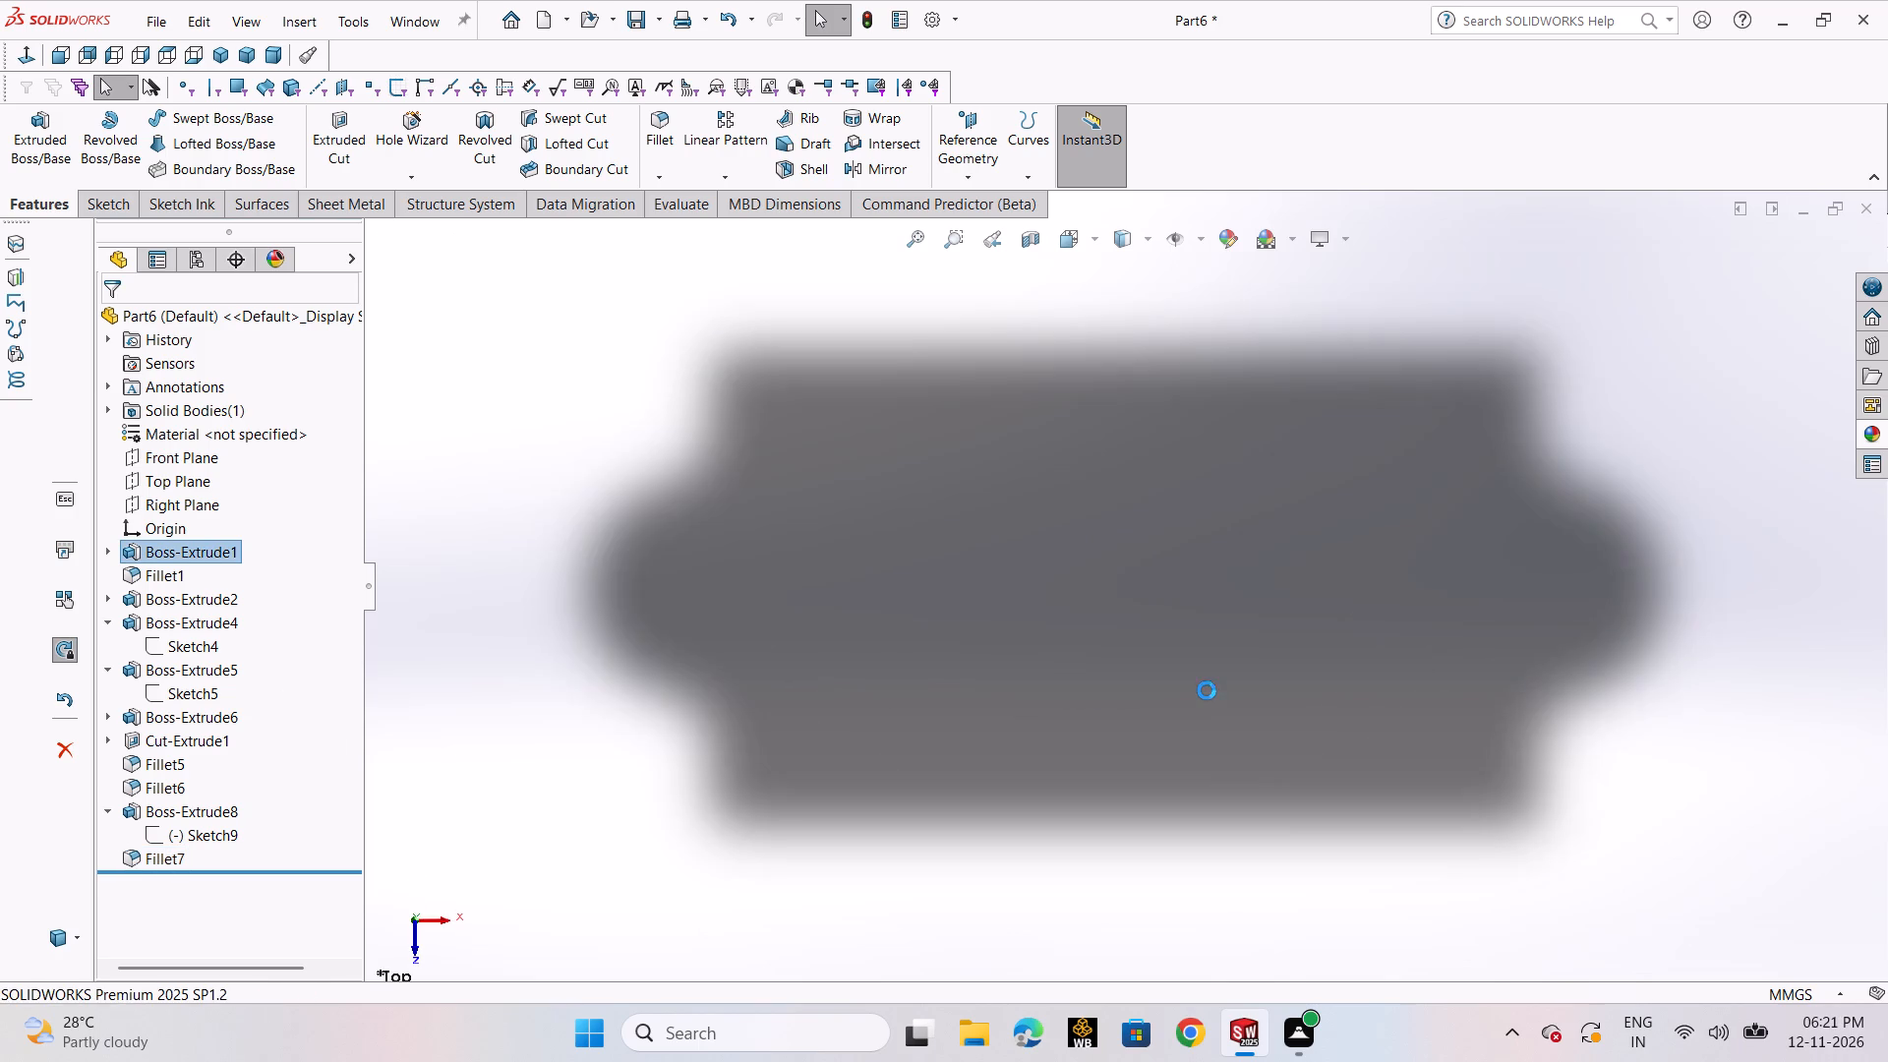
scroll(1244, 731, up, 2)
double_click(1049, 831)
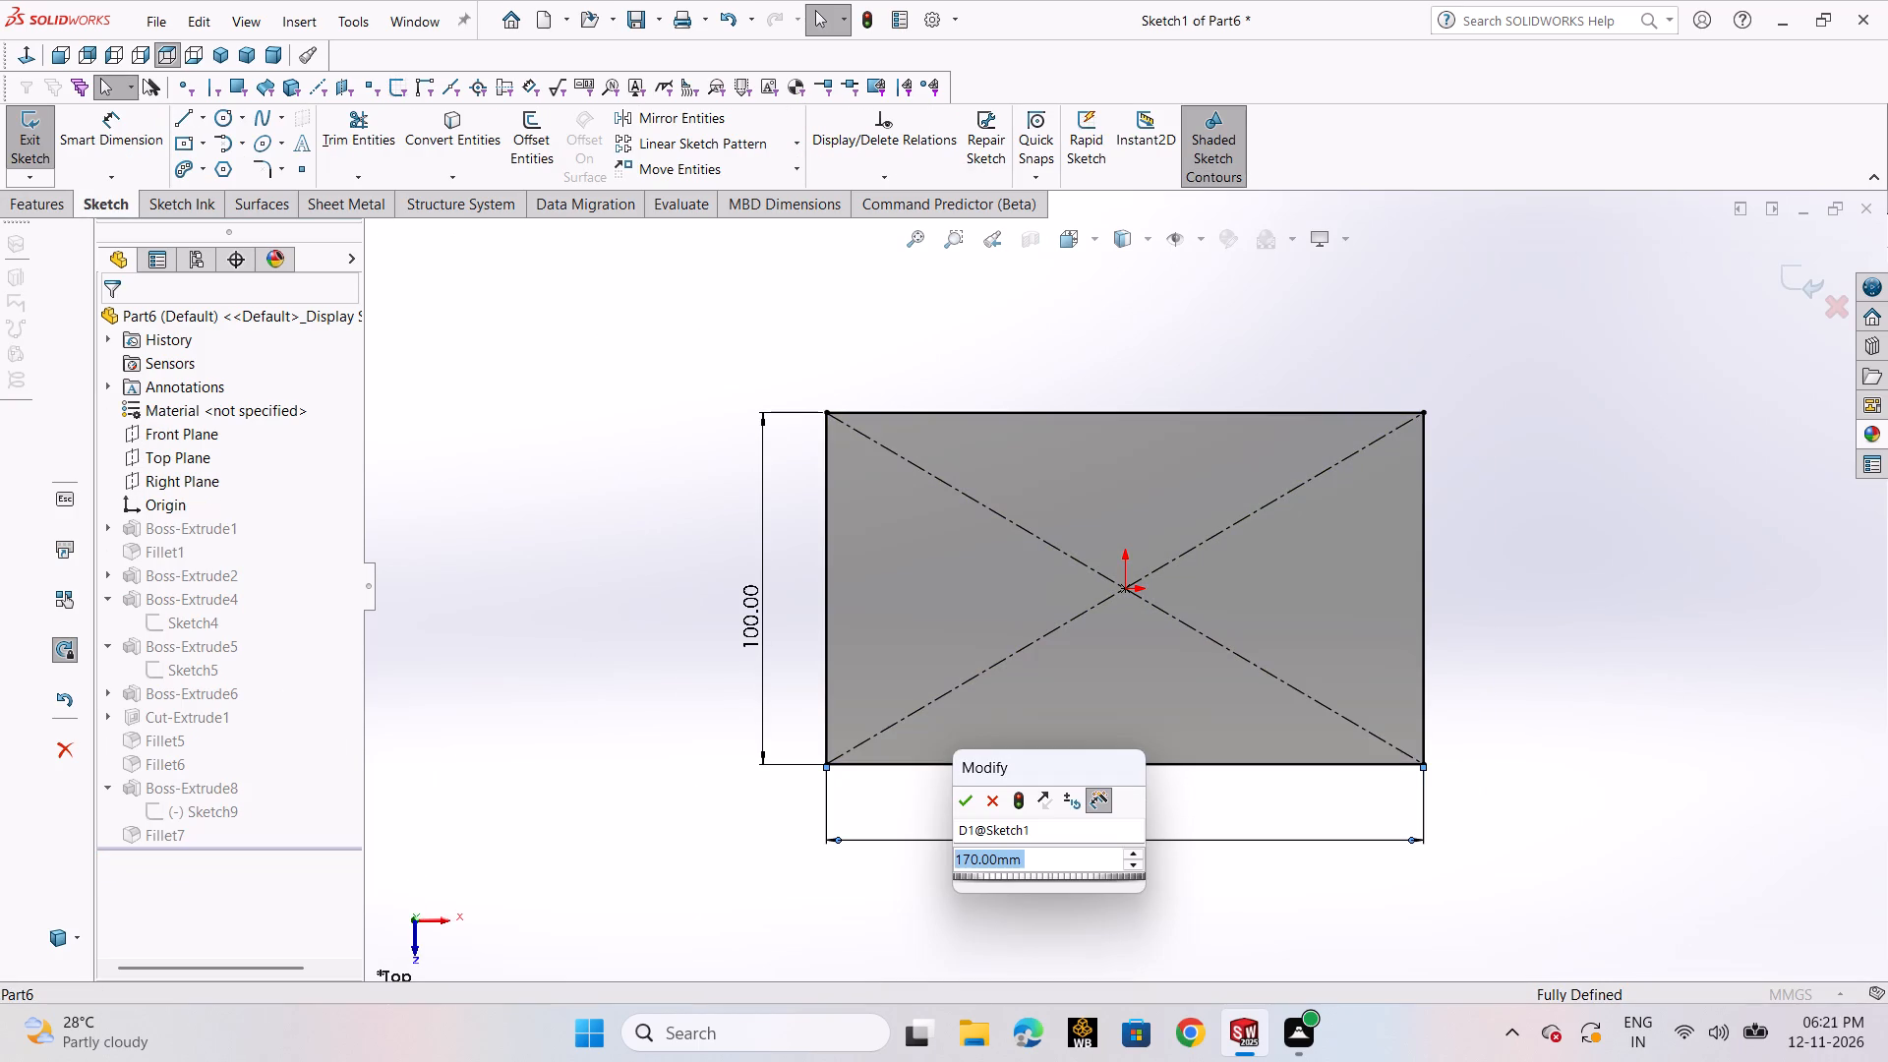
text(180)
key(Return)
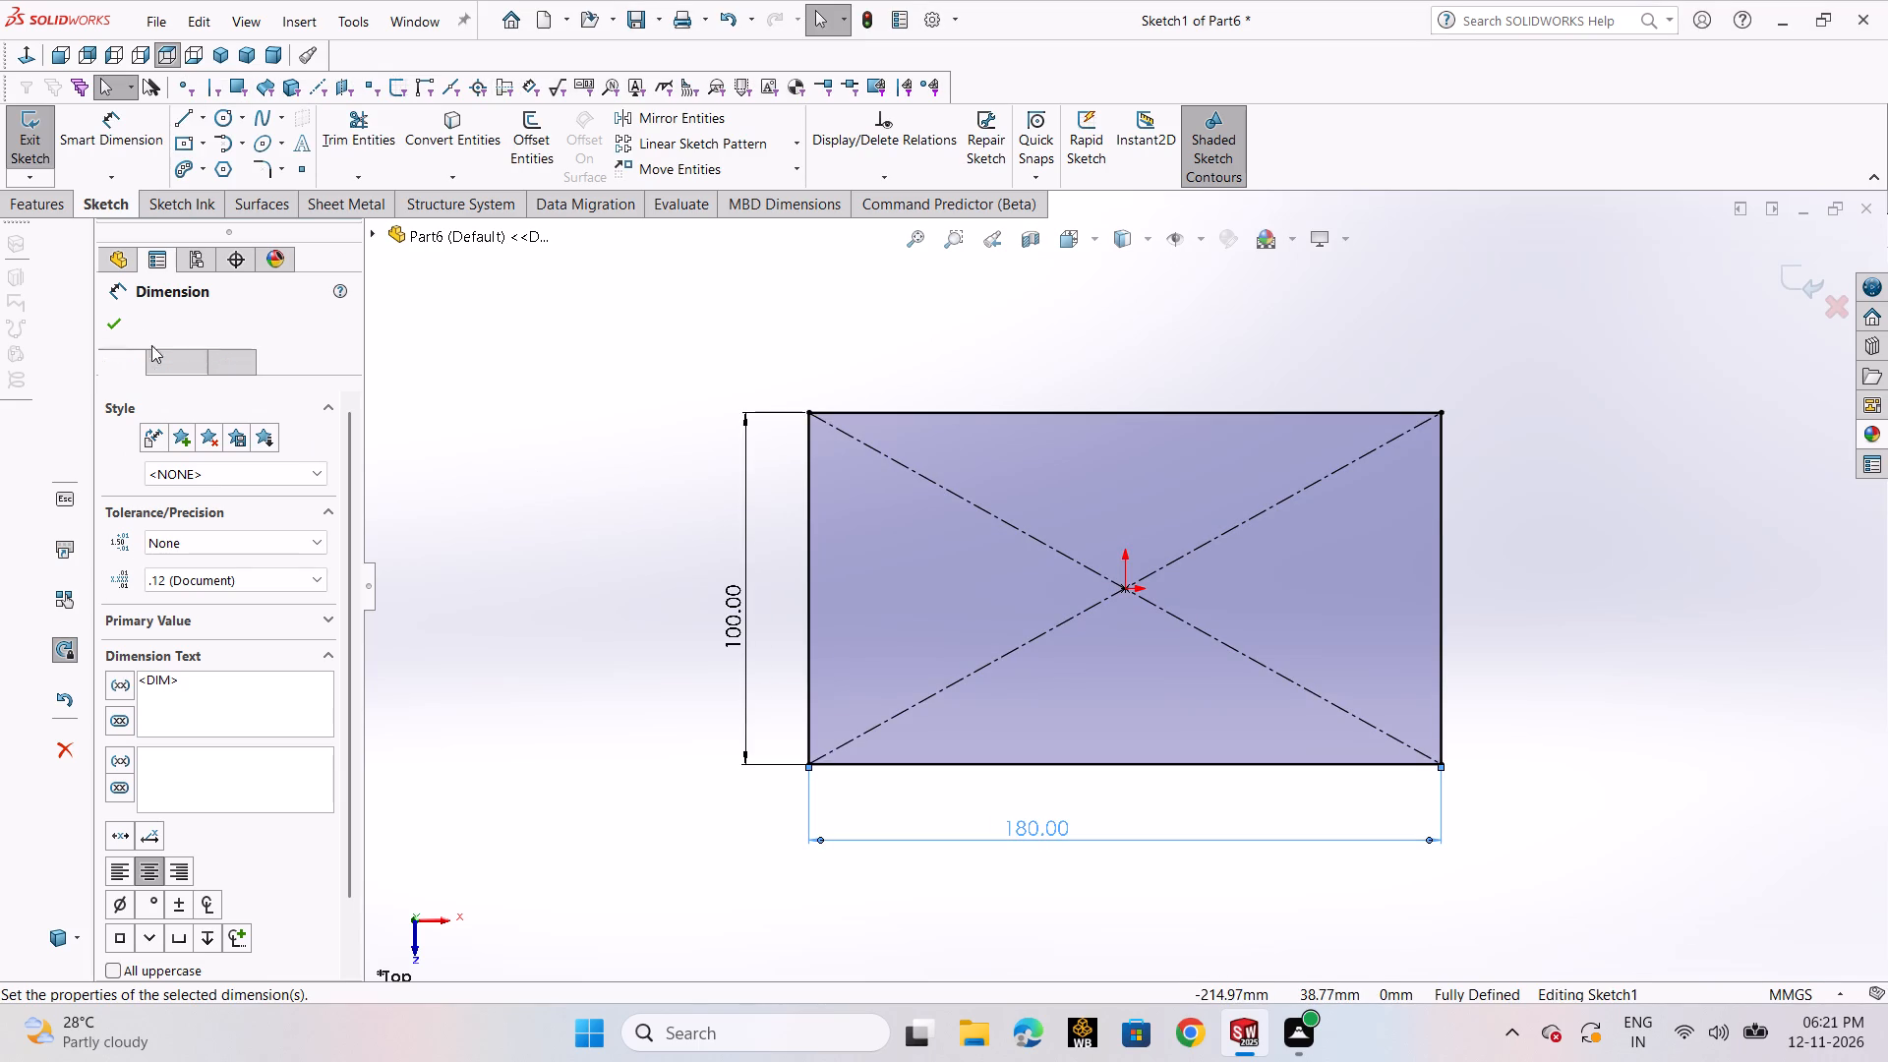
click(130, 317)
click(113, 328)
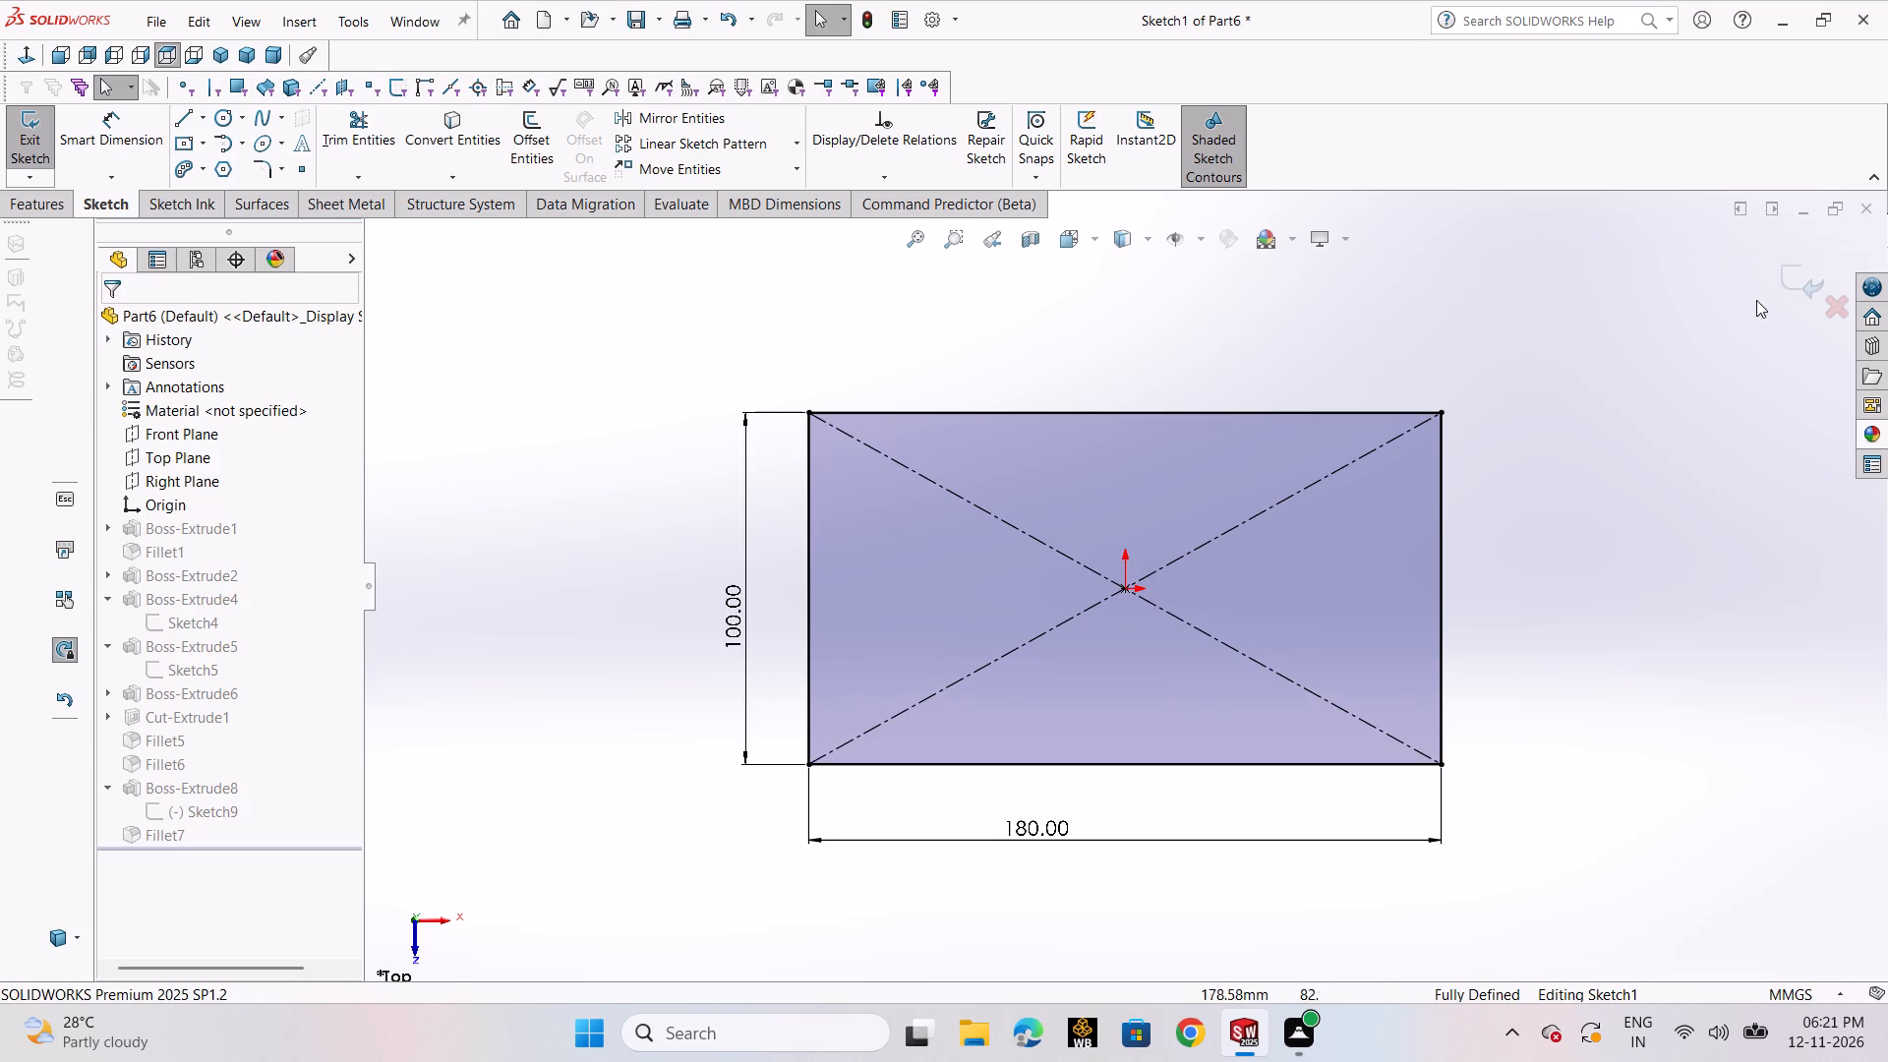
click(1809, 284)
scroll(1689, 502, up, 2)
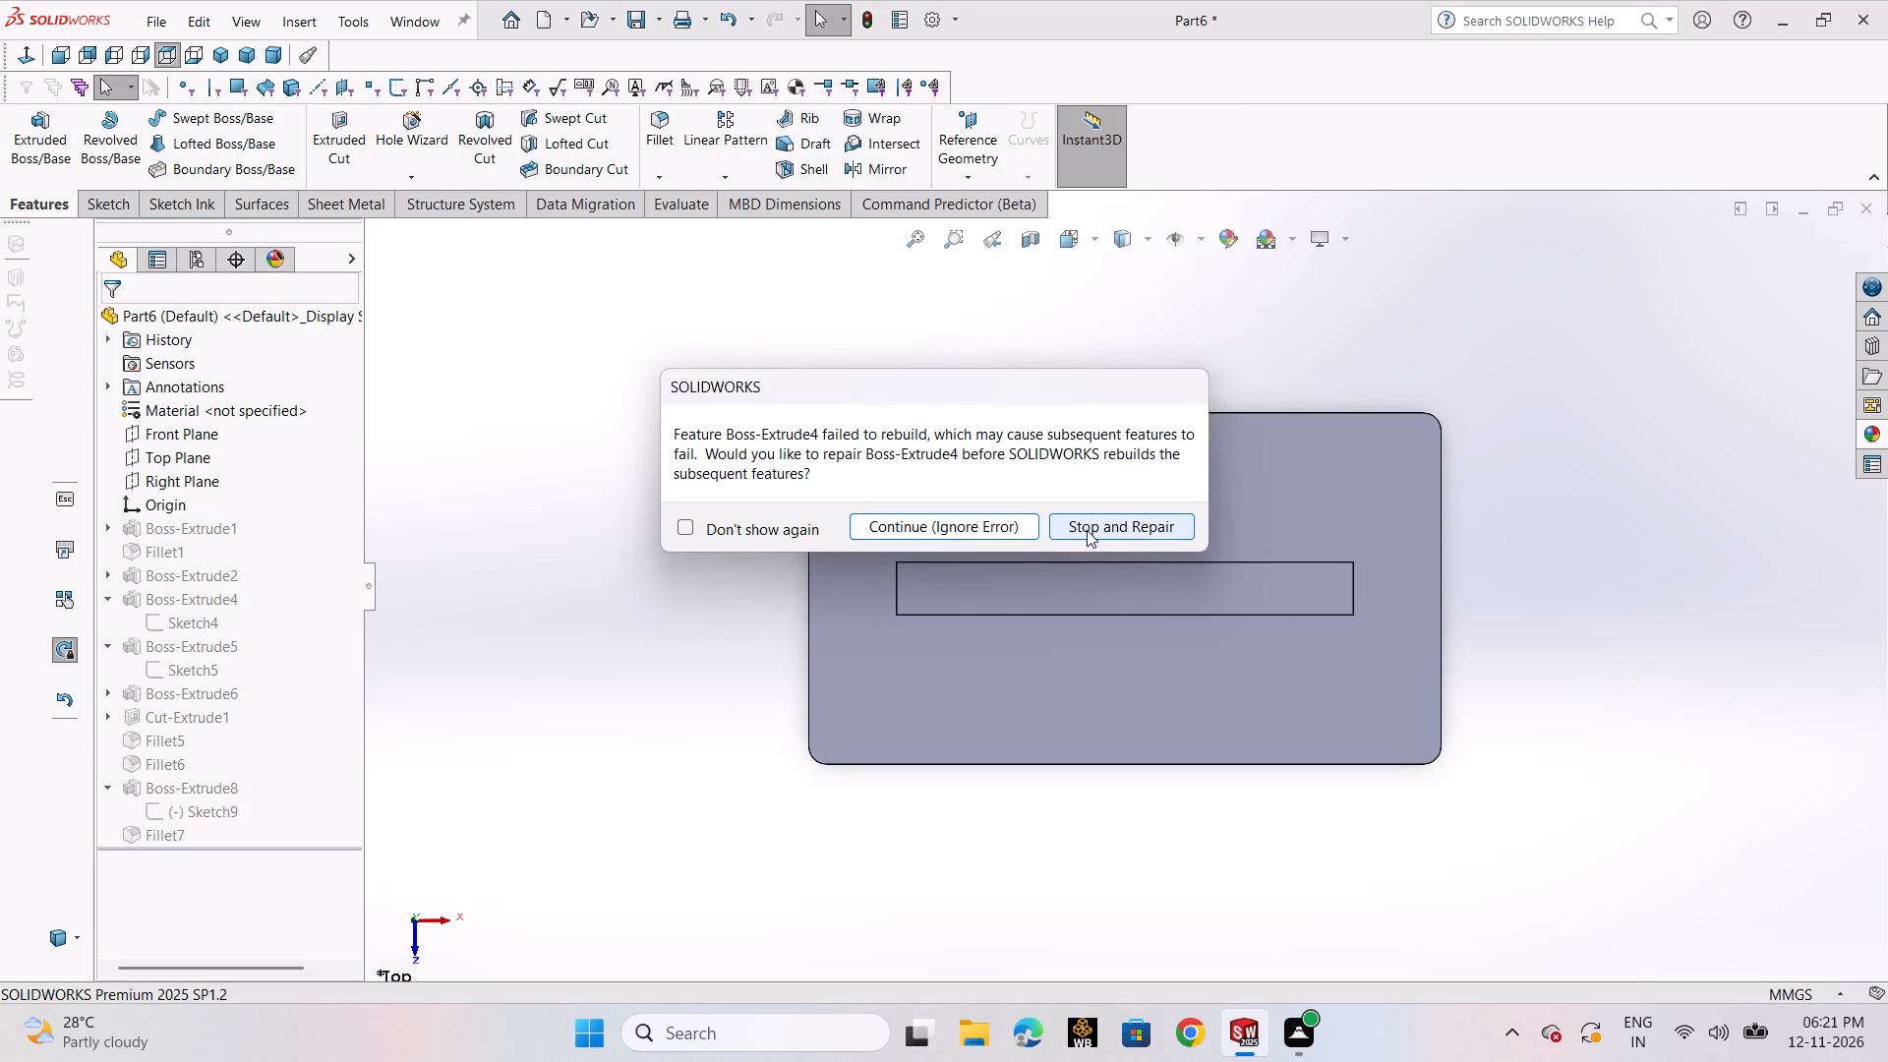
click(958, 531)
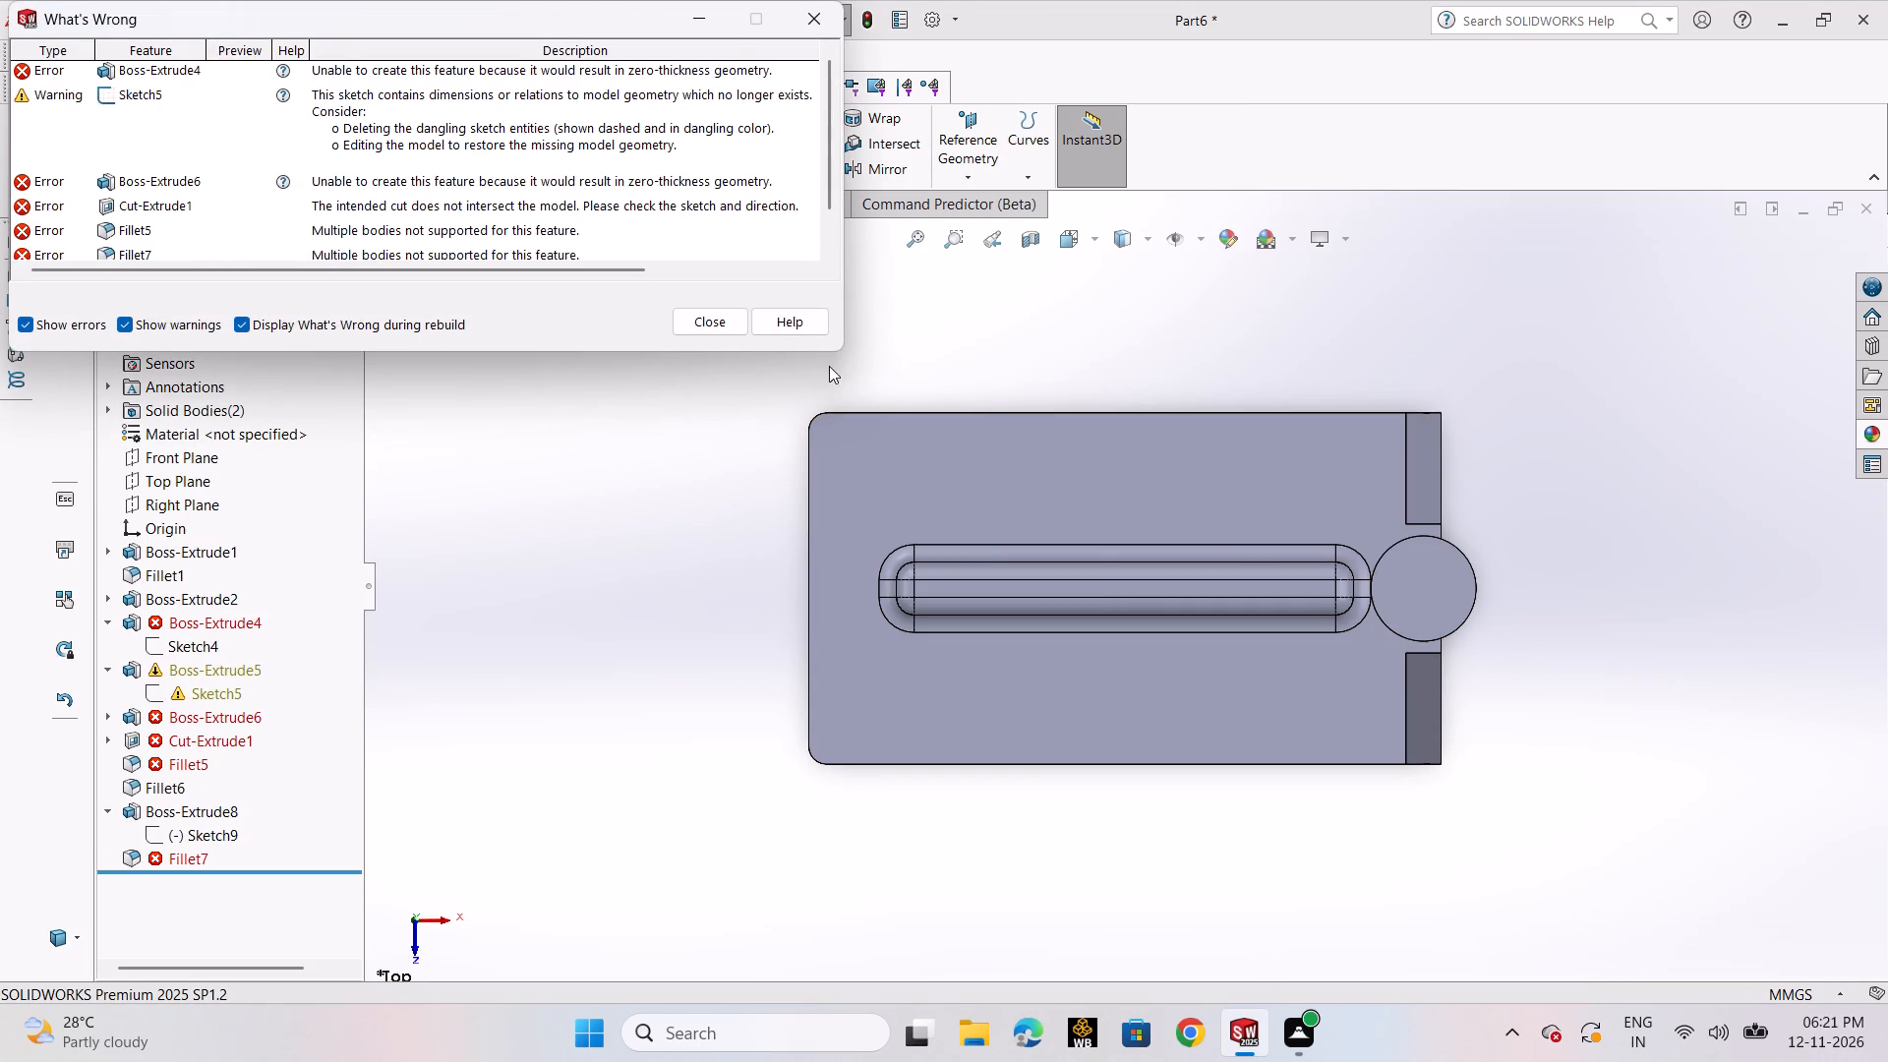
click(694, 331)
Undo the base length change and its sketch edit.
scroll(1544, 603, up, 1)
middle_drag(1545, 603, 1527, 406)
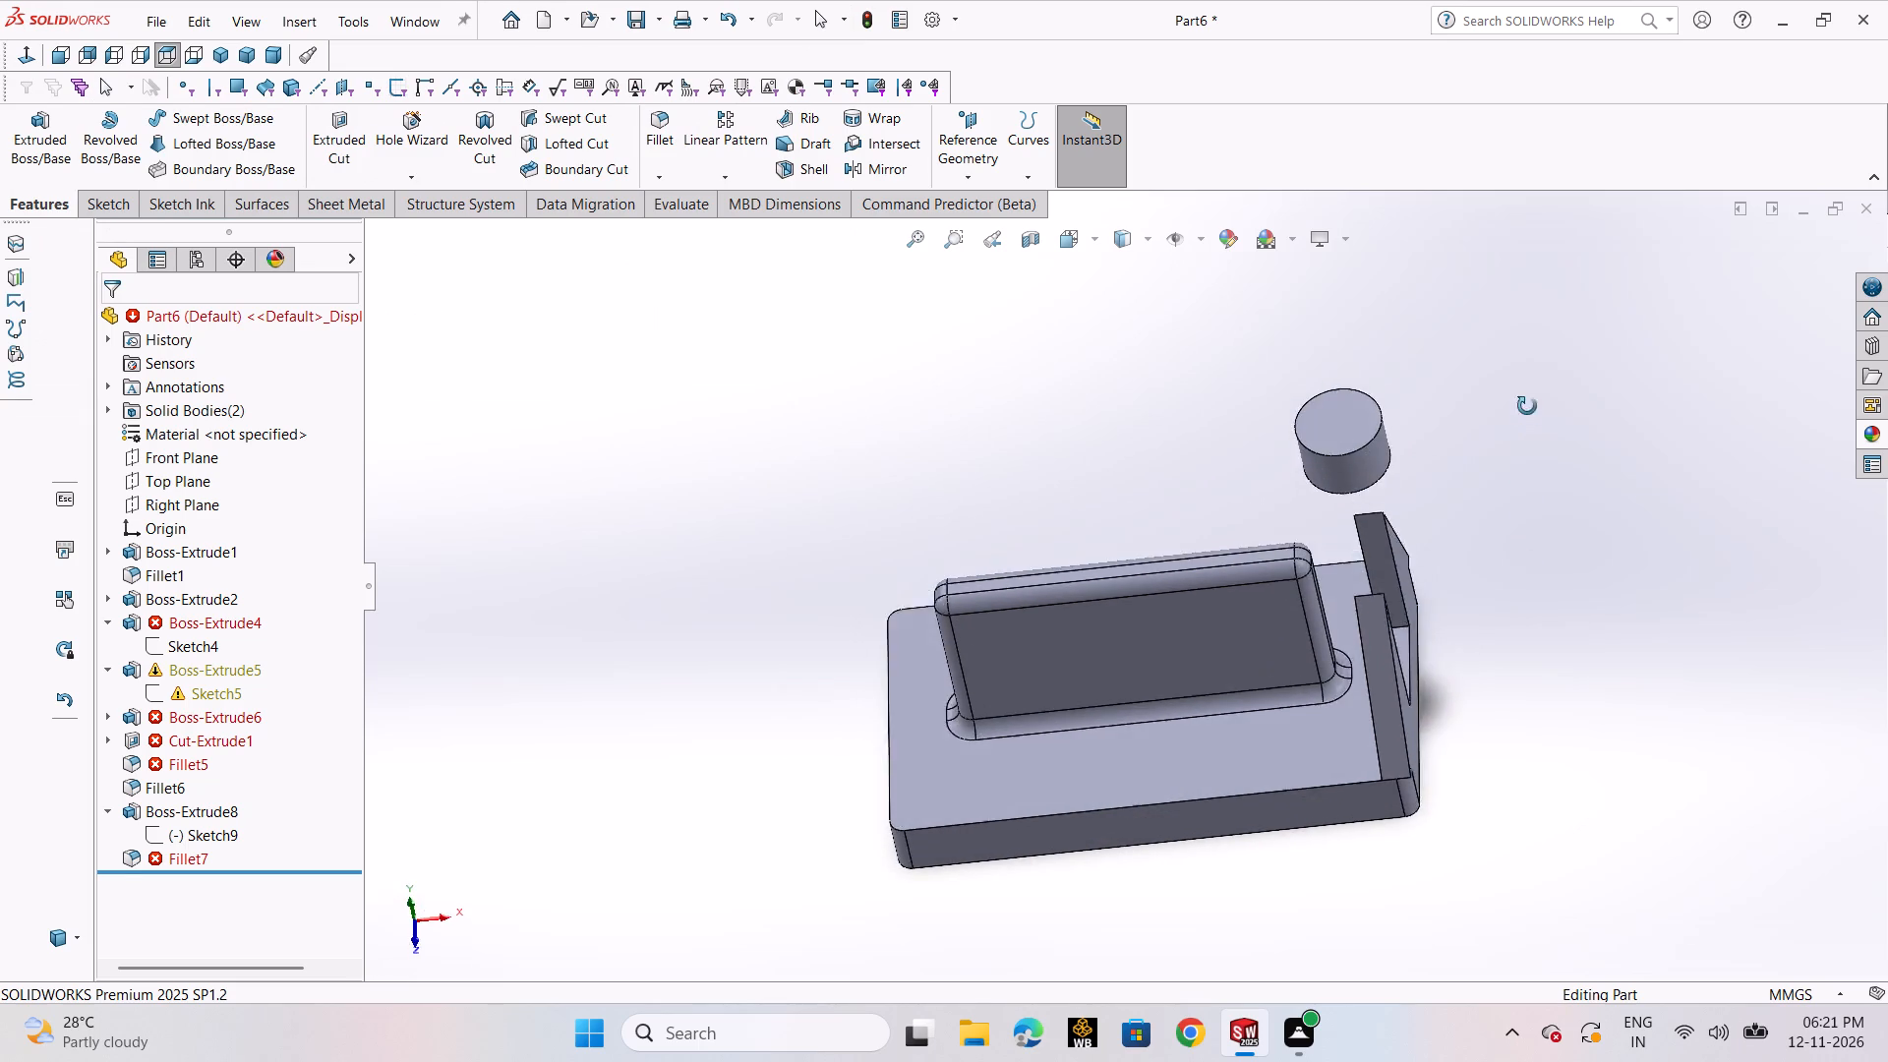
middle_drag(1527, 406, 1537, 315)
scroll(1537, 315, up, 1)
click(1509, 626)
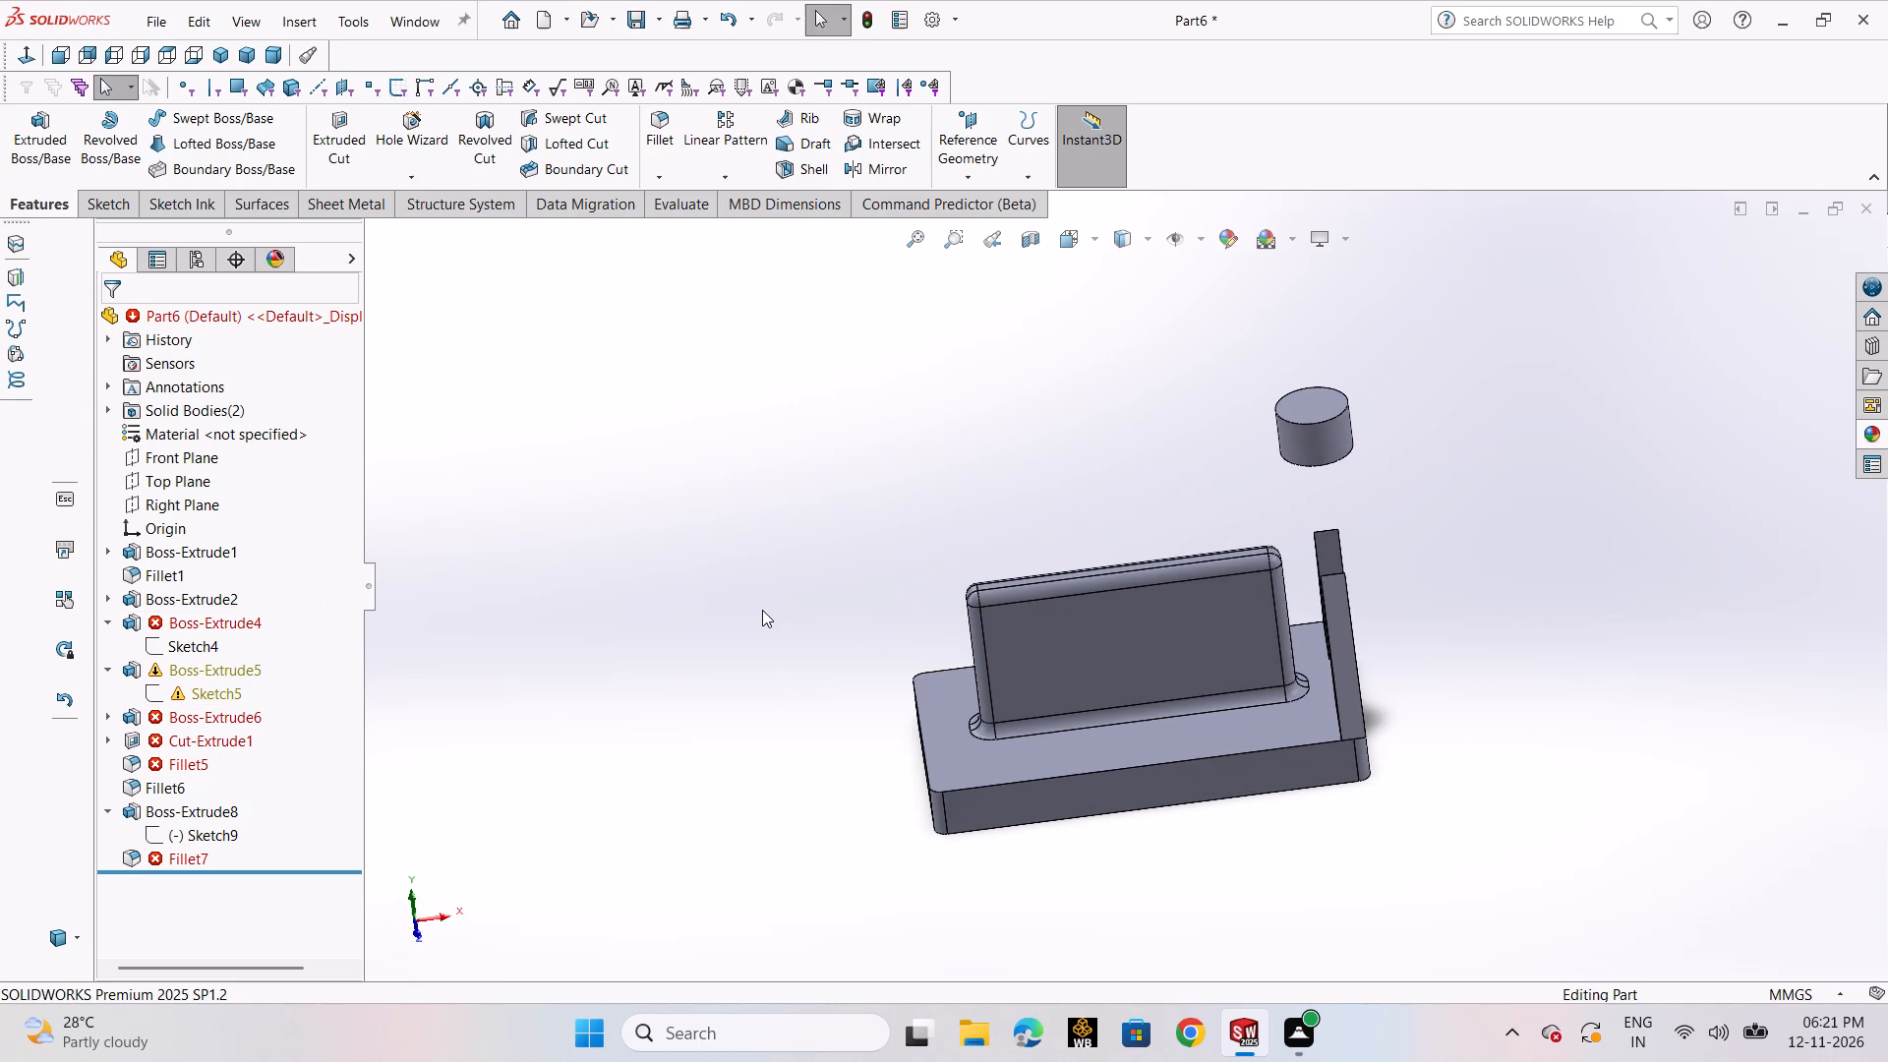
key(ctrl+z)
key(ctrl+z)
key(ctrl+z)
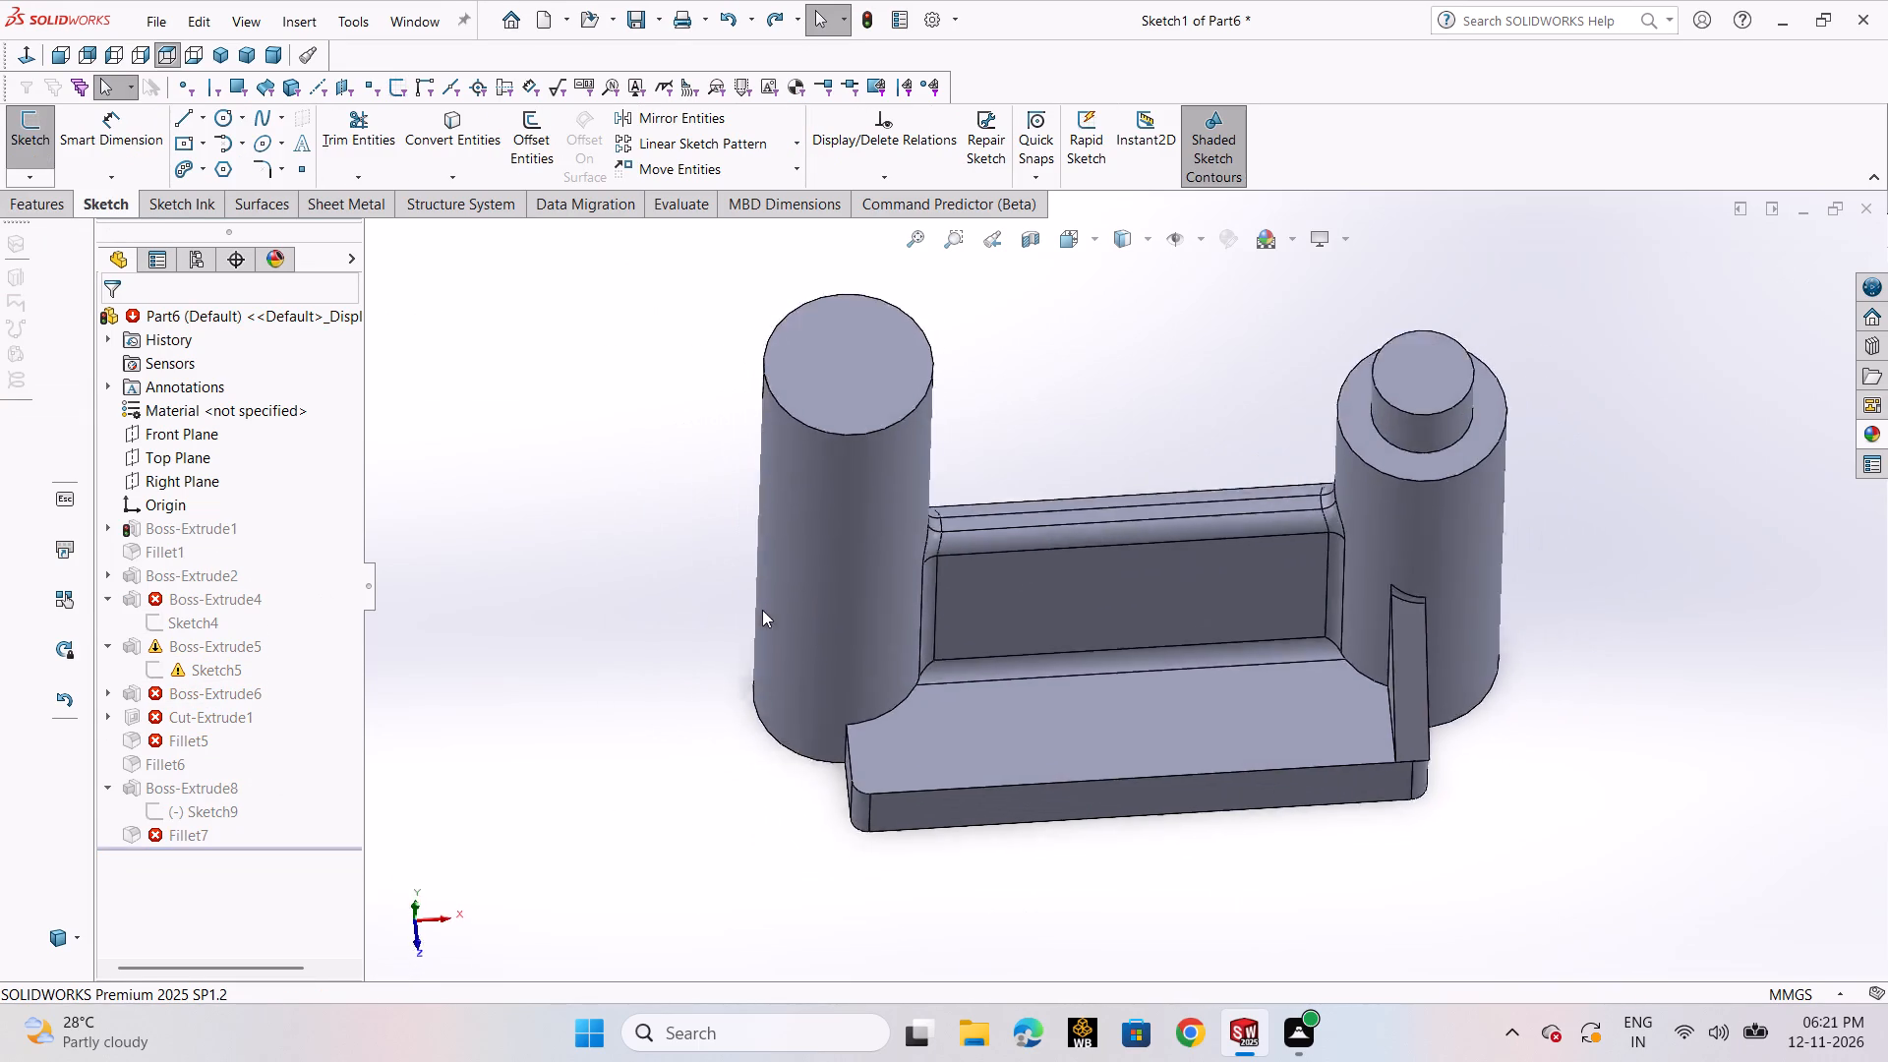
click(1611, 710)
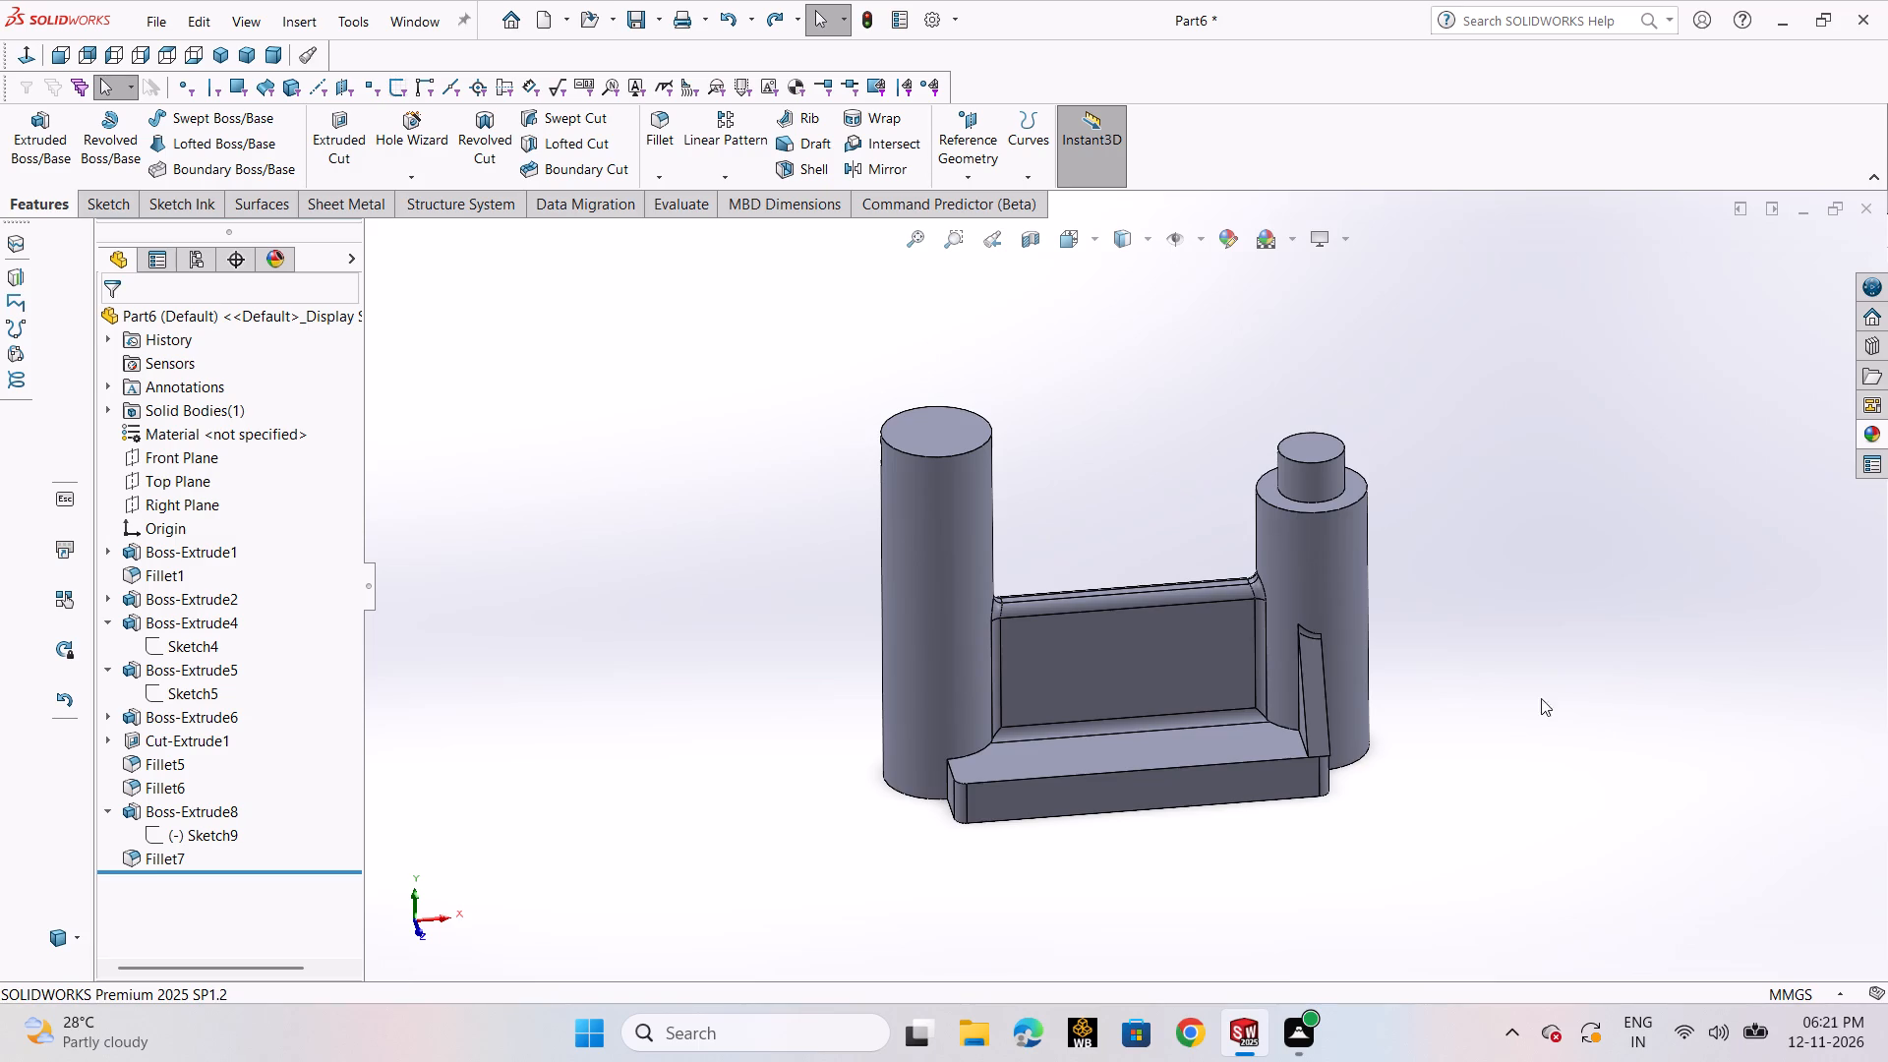
Mirror the rib extrusion about the Right Plane onto the taller cylinder's side.
middle_drag(1507, 694, 1318, 801)
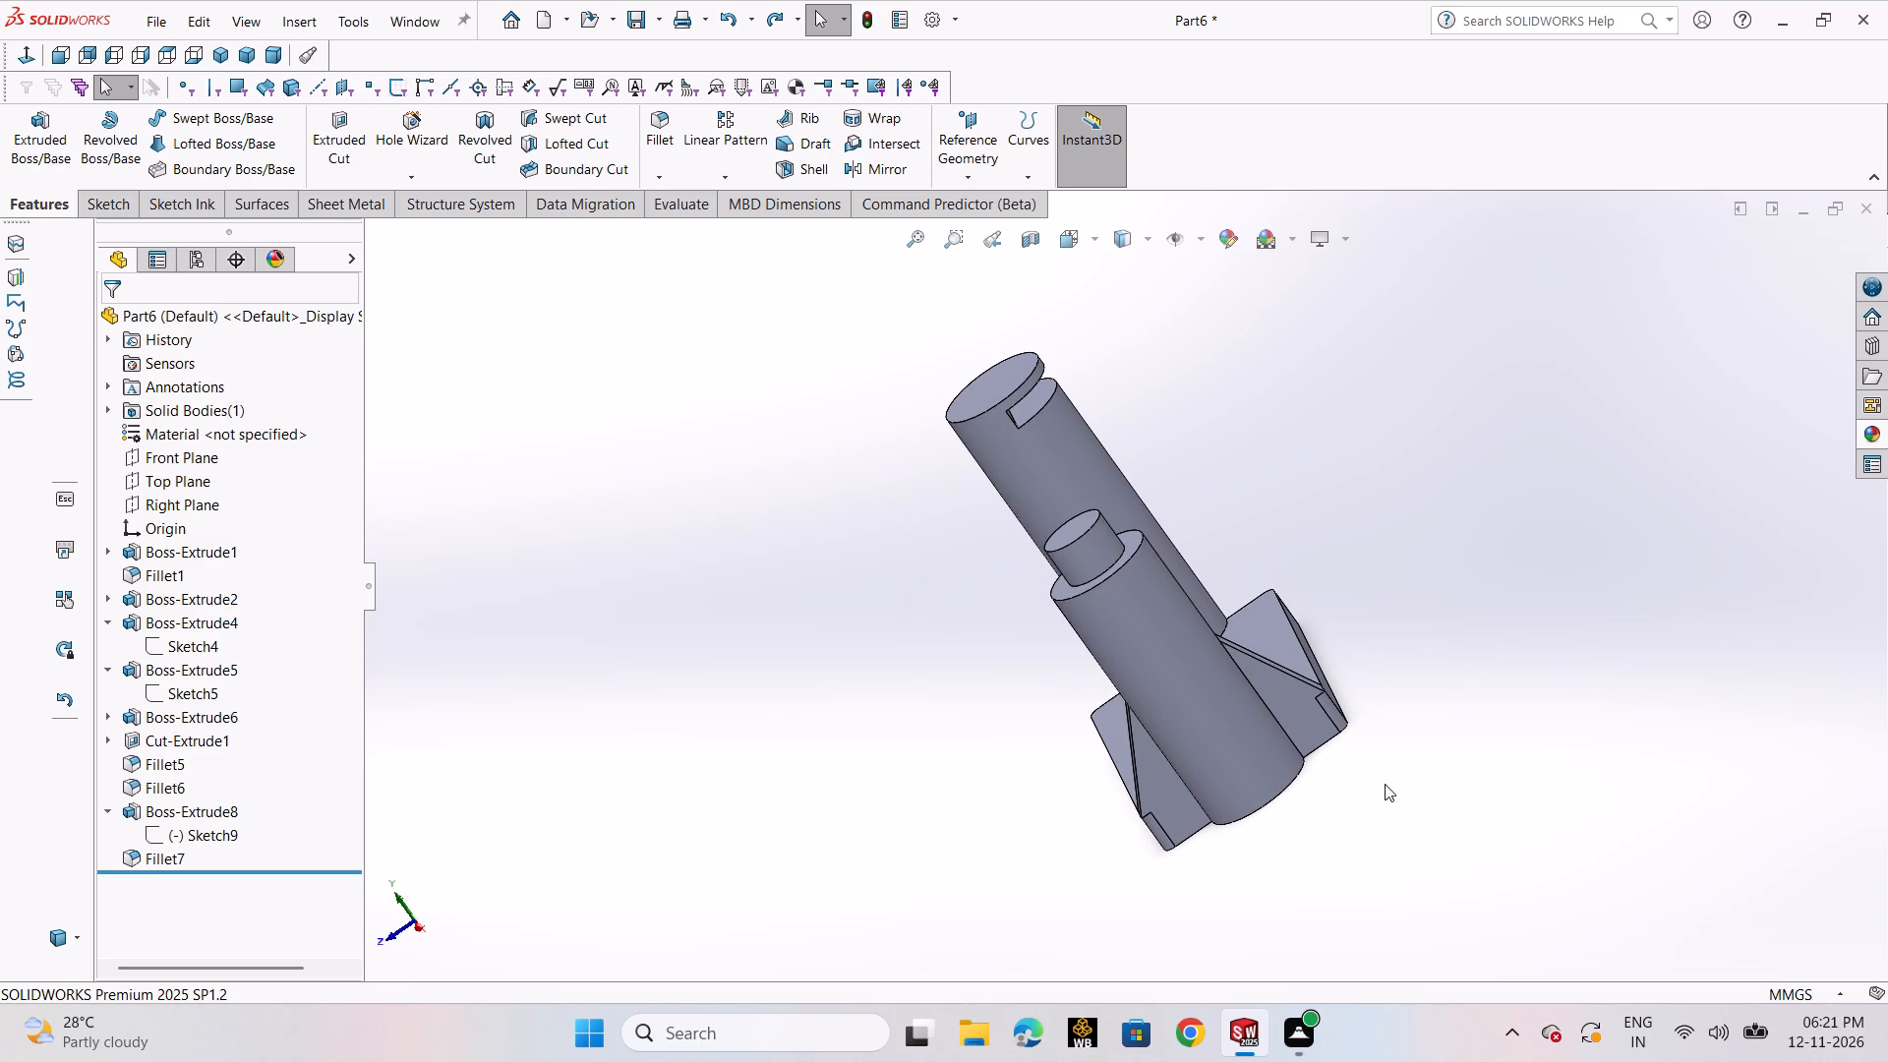
middle_drag(1397, 796, 1524, 726)
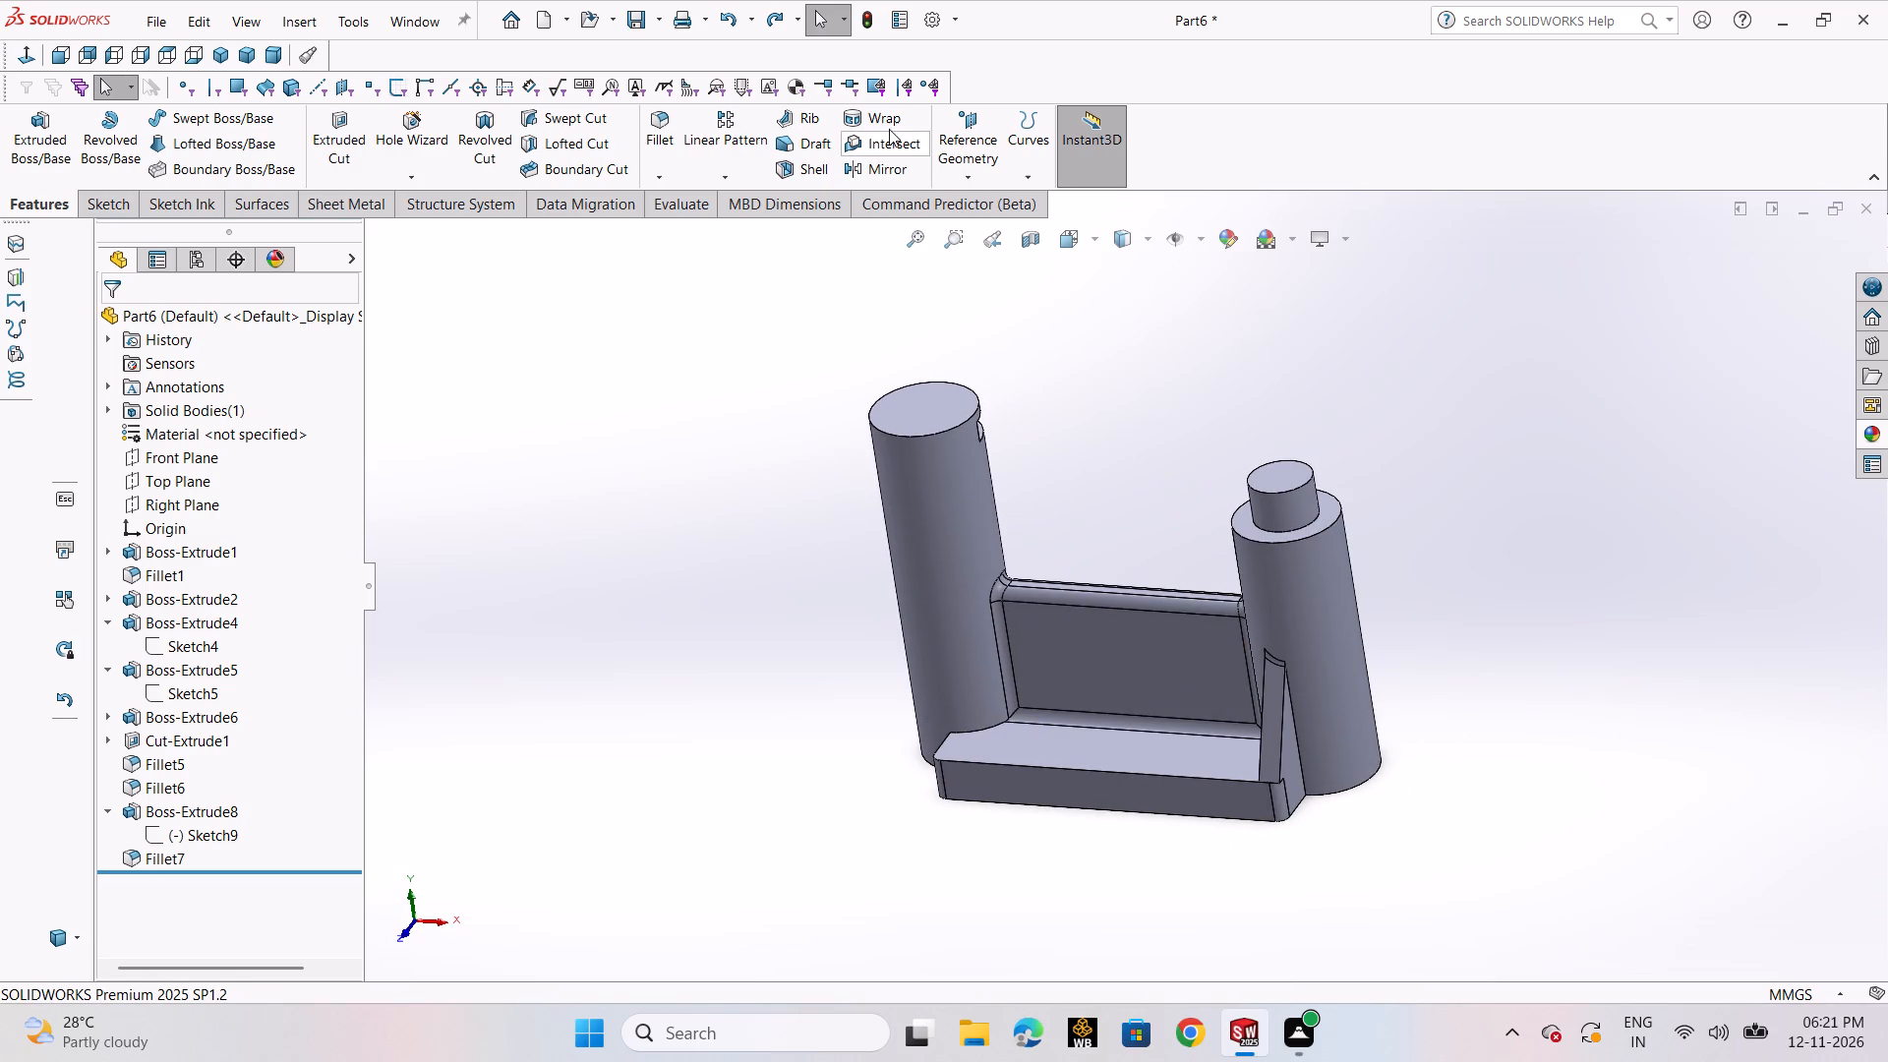
click(855, 176)
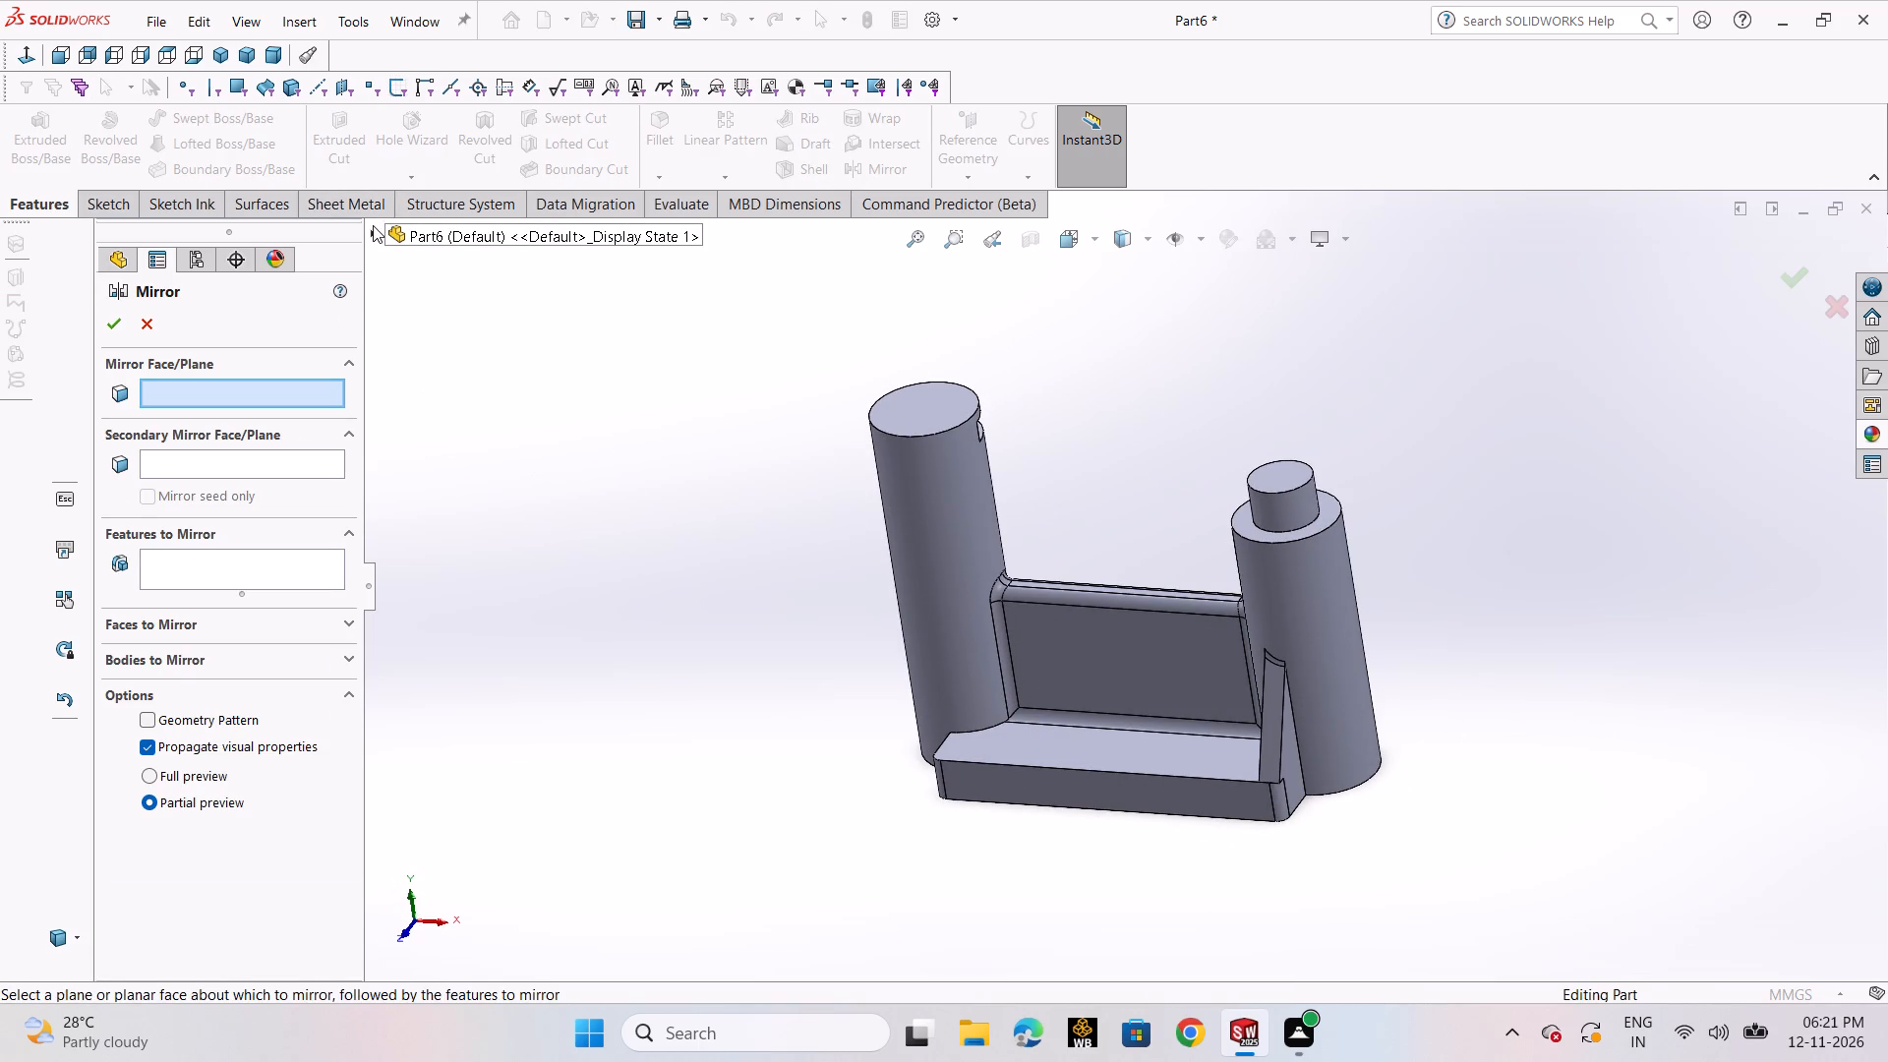
click(373, 228)
click(452, 422)
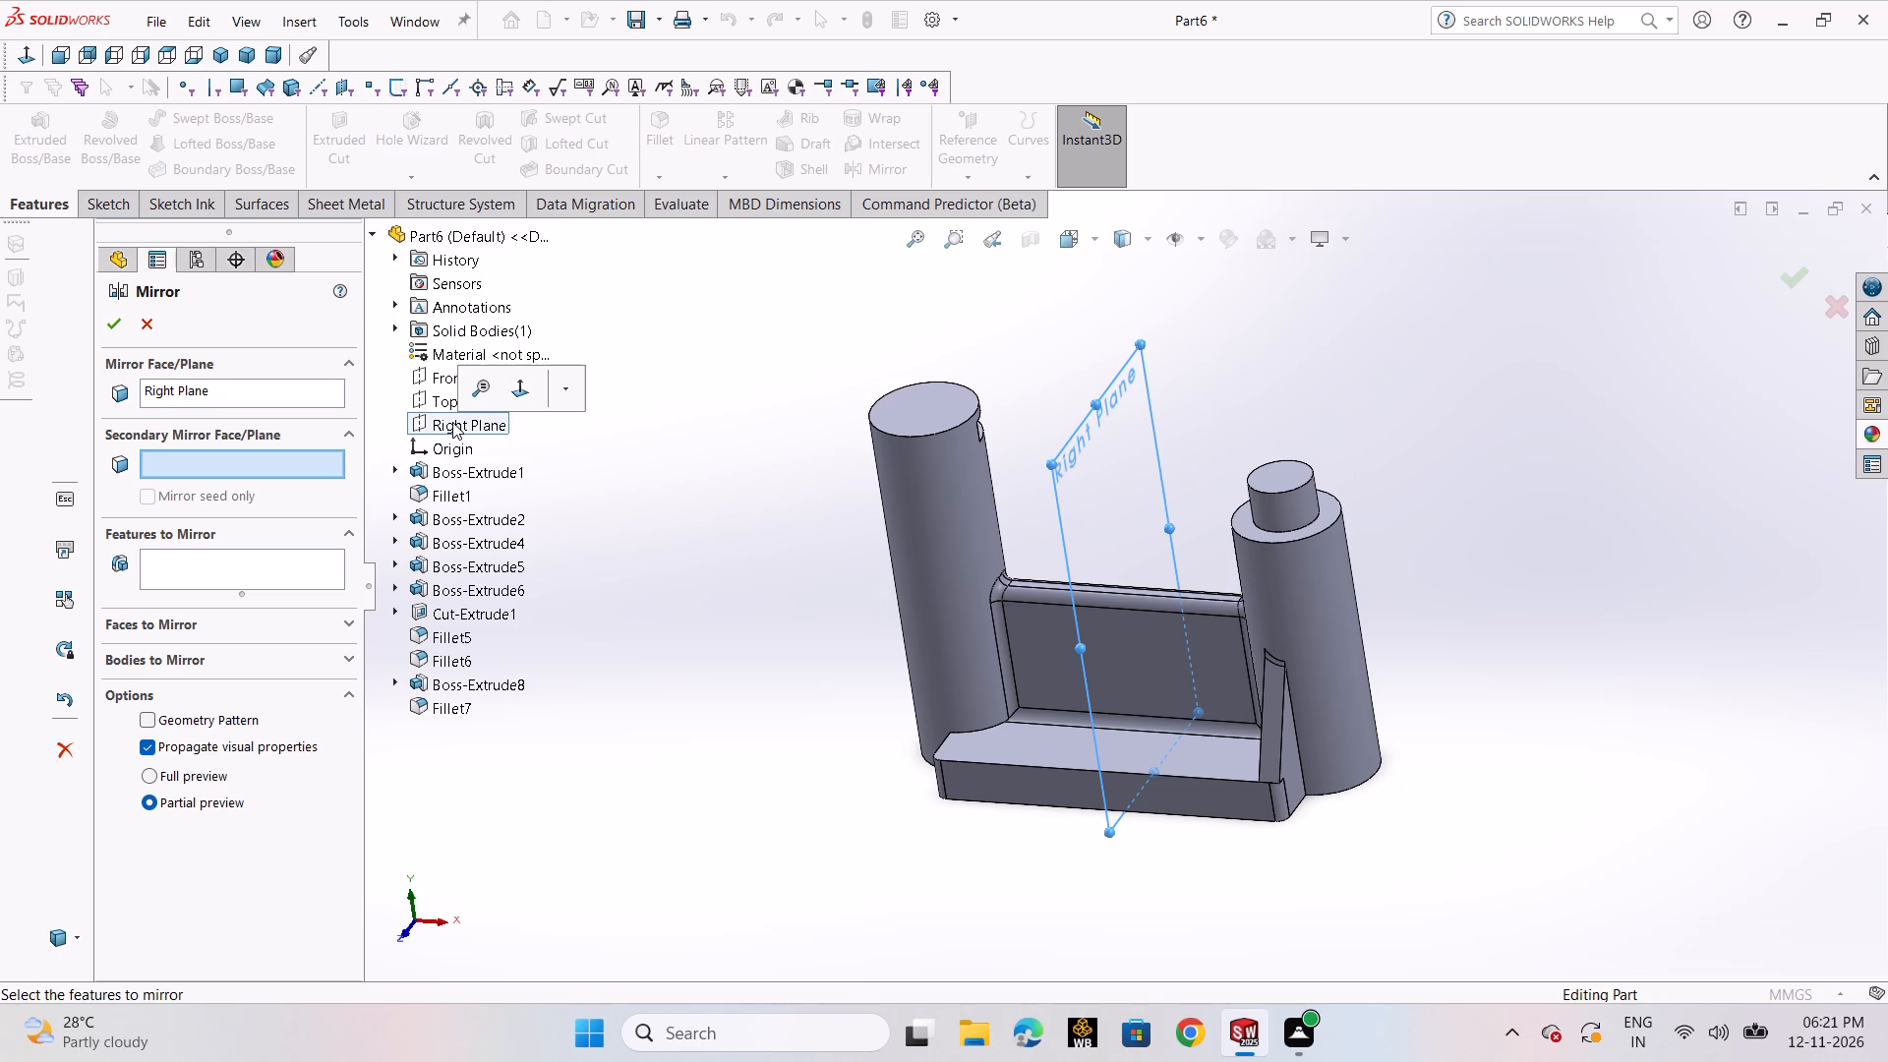
click(264, 572)
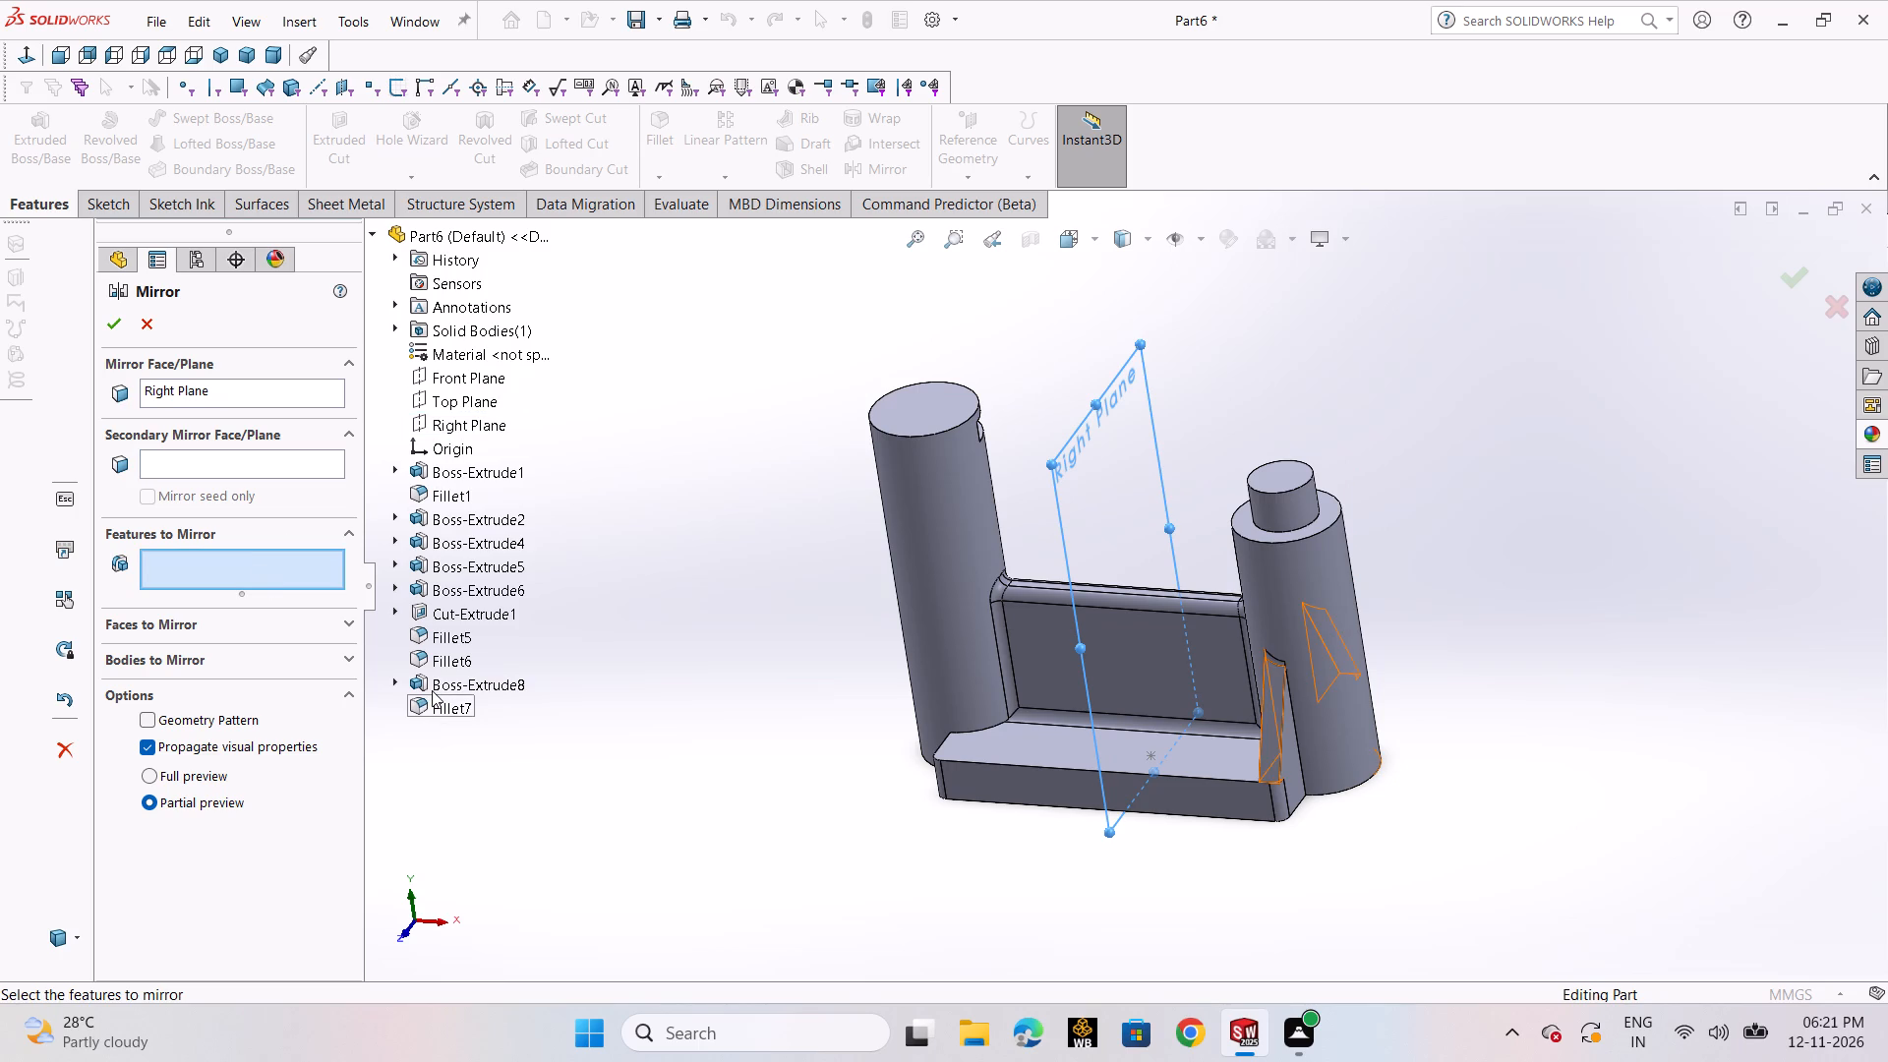
click(432, 690)
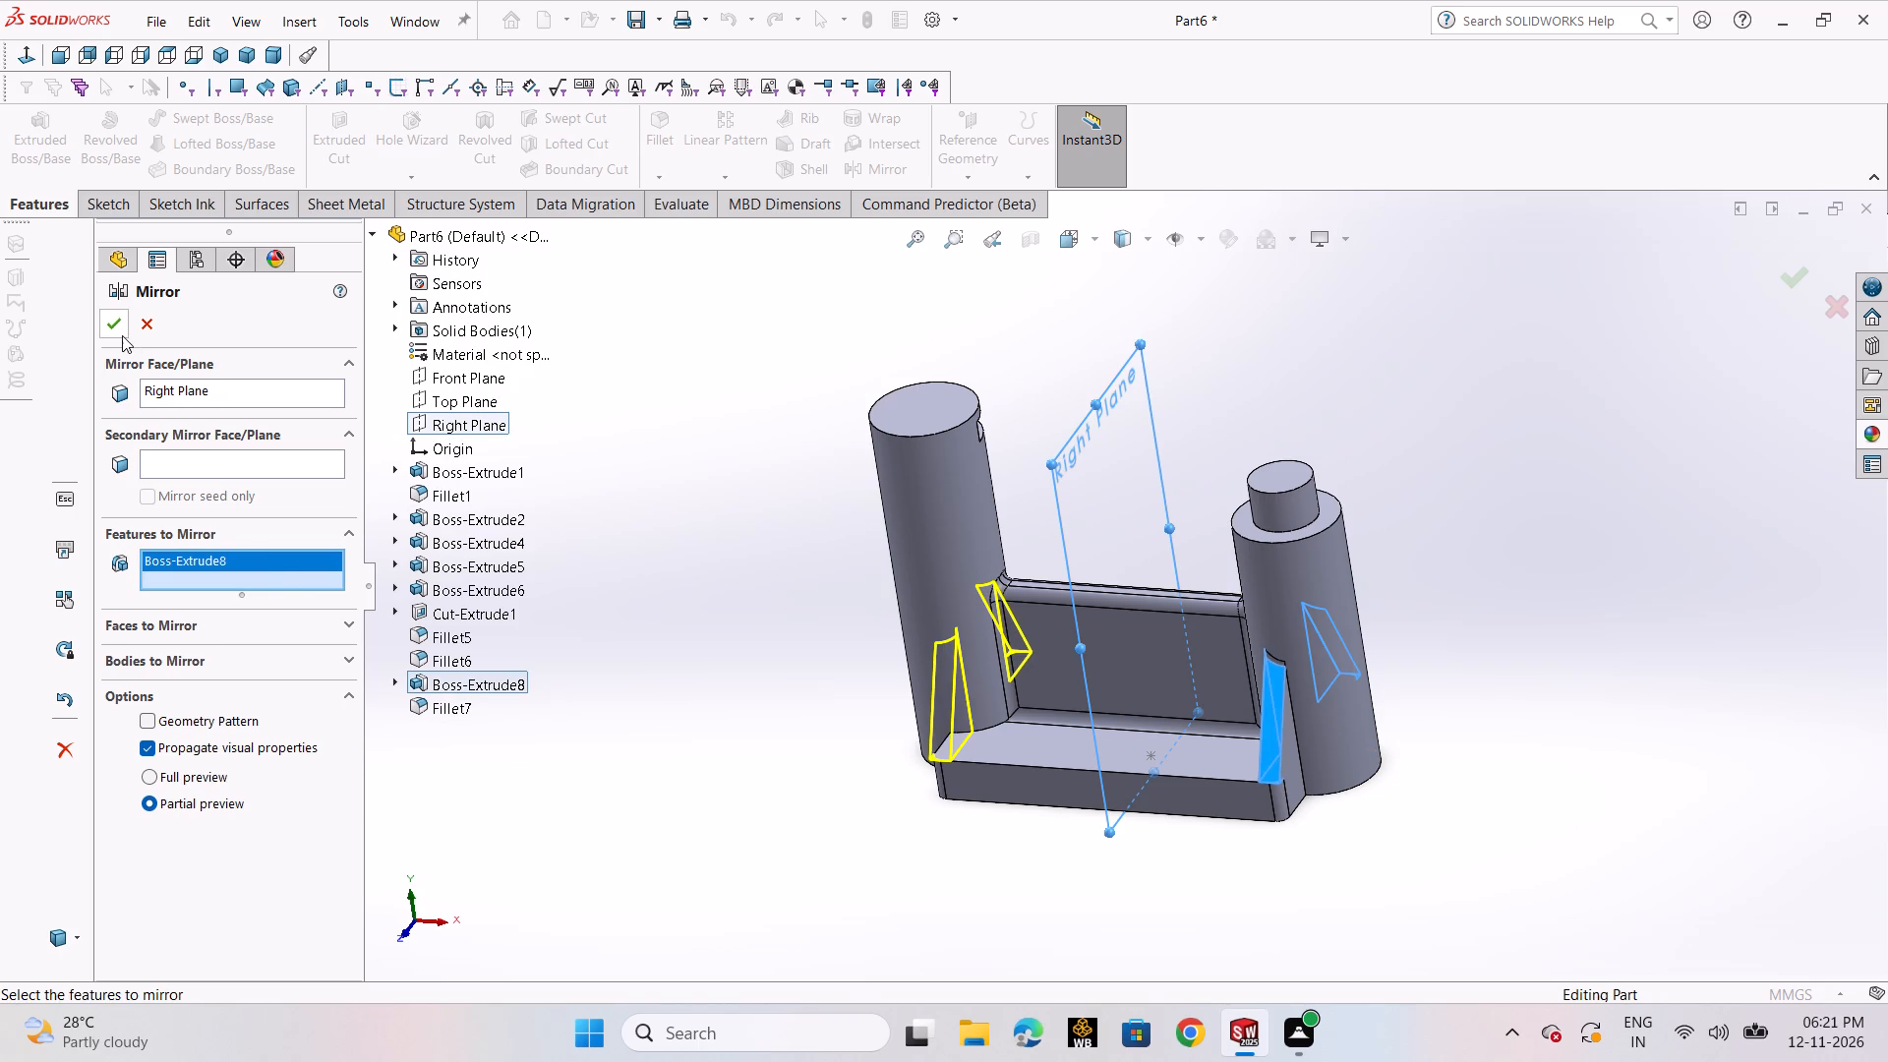
click(117, 331)
click(499, 576)
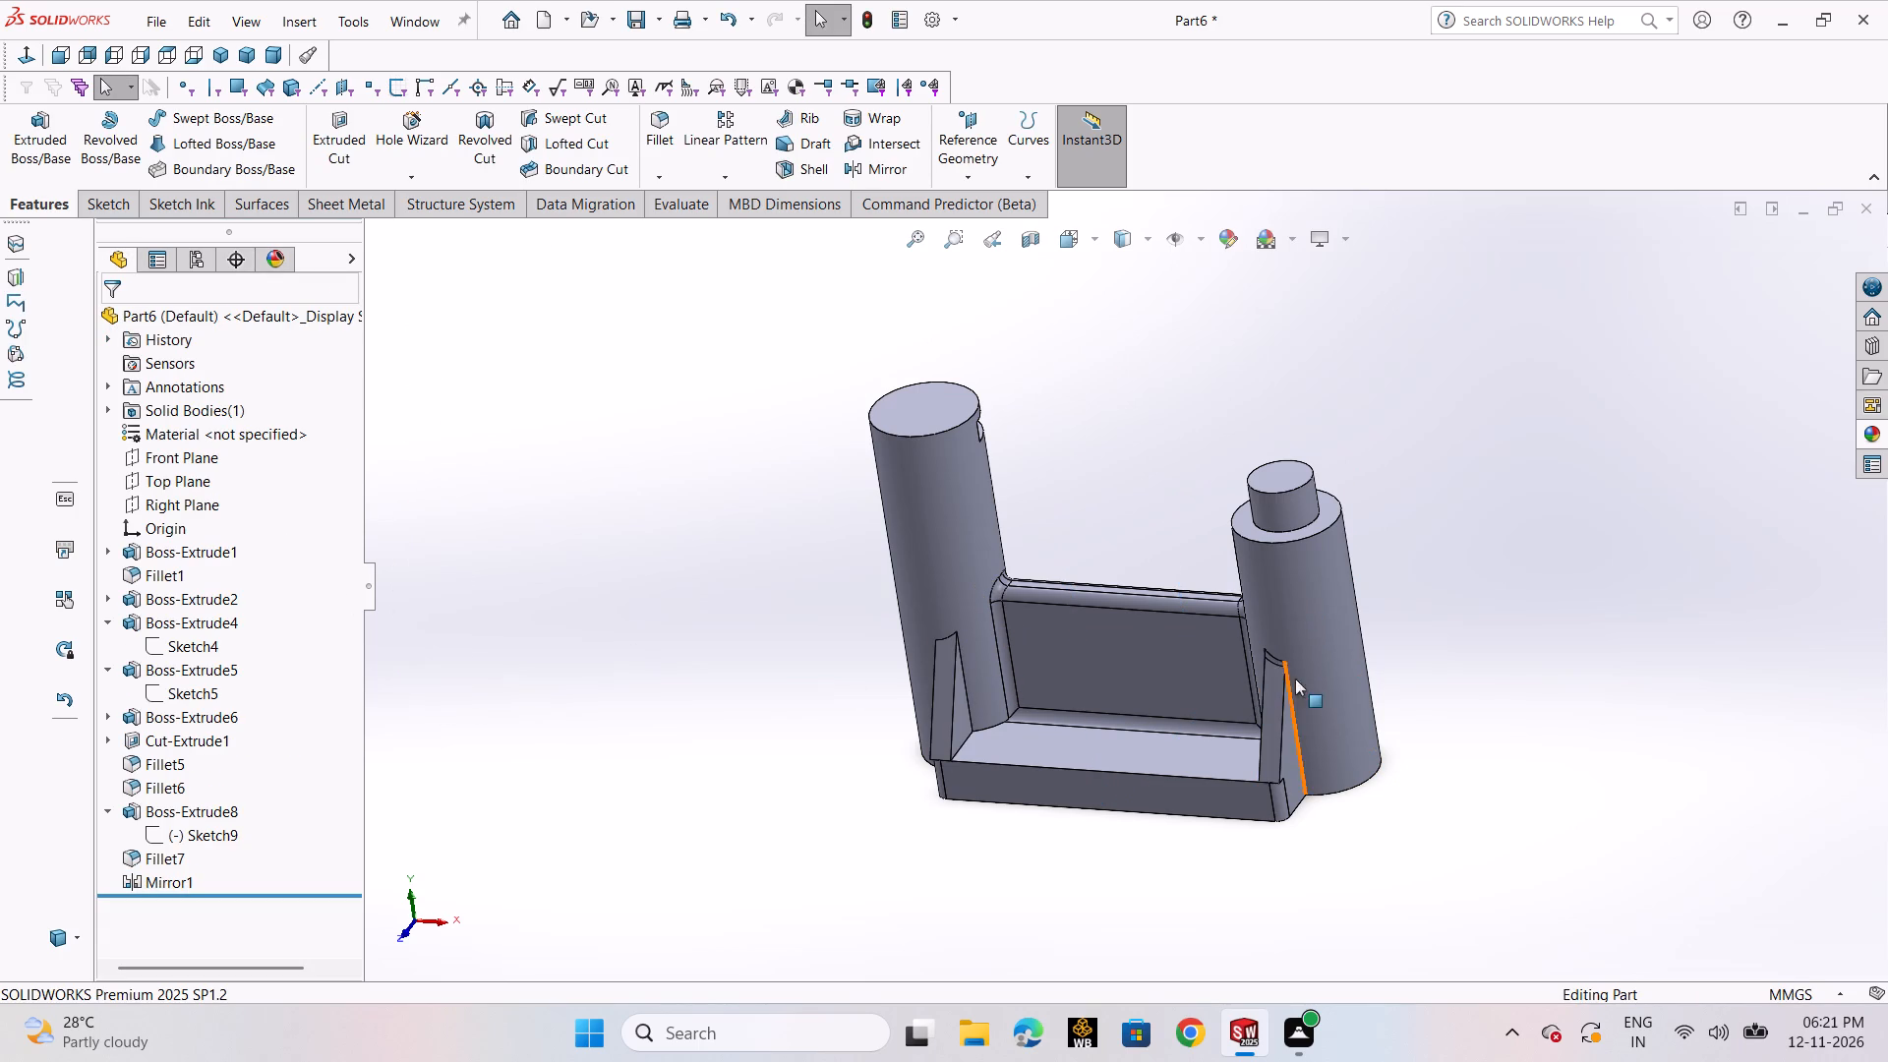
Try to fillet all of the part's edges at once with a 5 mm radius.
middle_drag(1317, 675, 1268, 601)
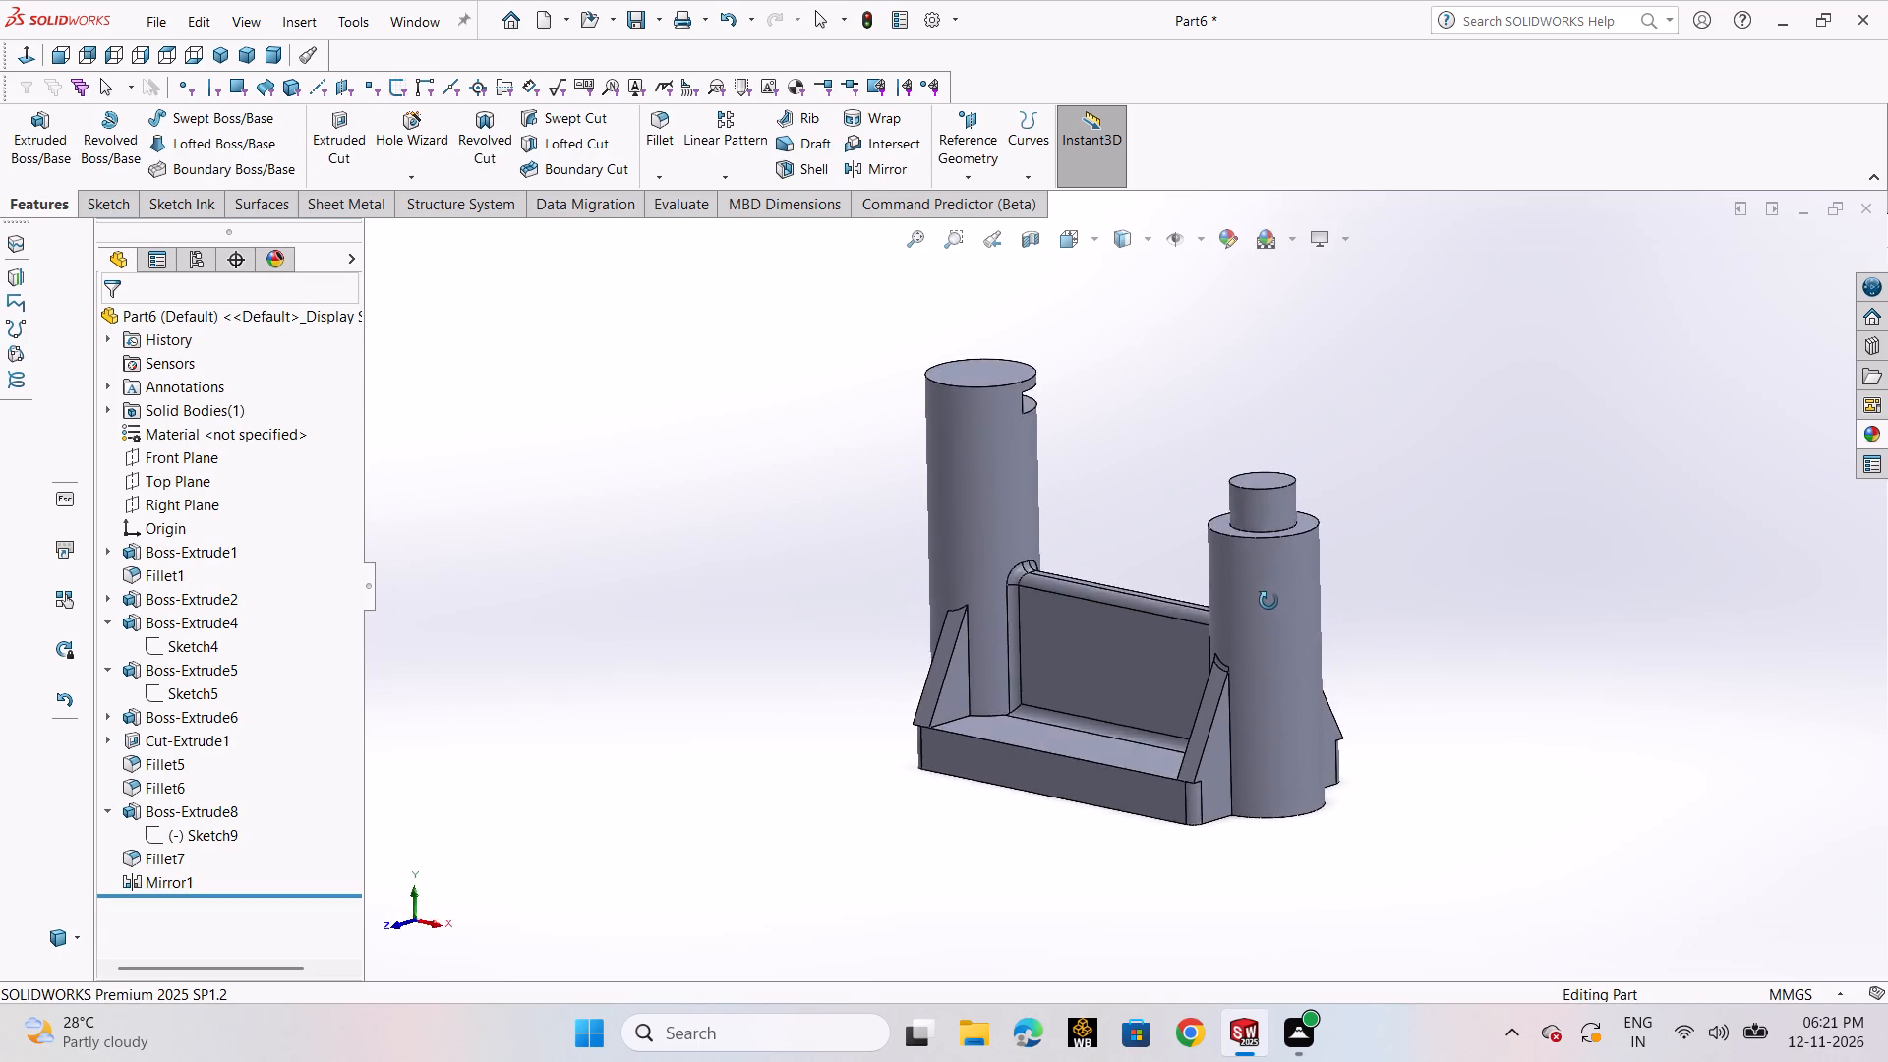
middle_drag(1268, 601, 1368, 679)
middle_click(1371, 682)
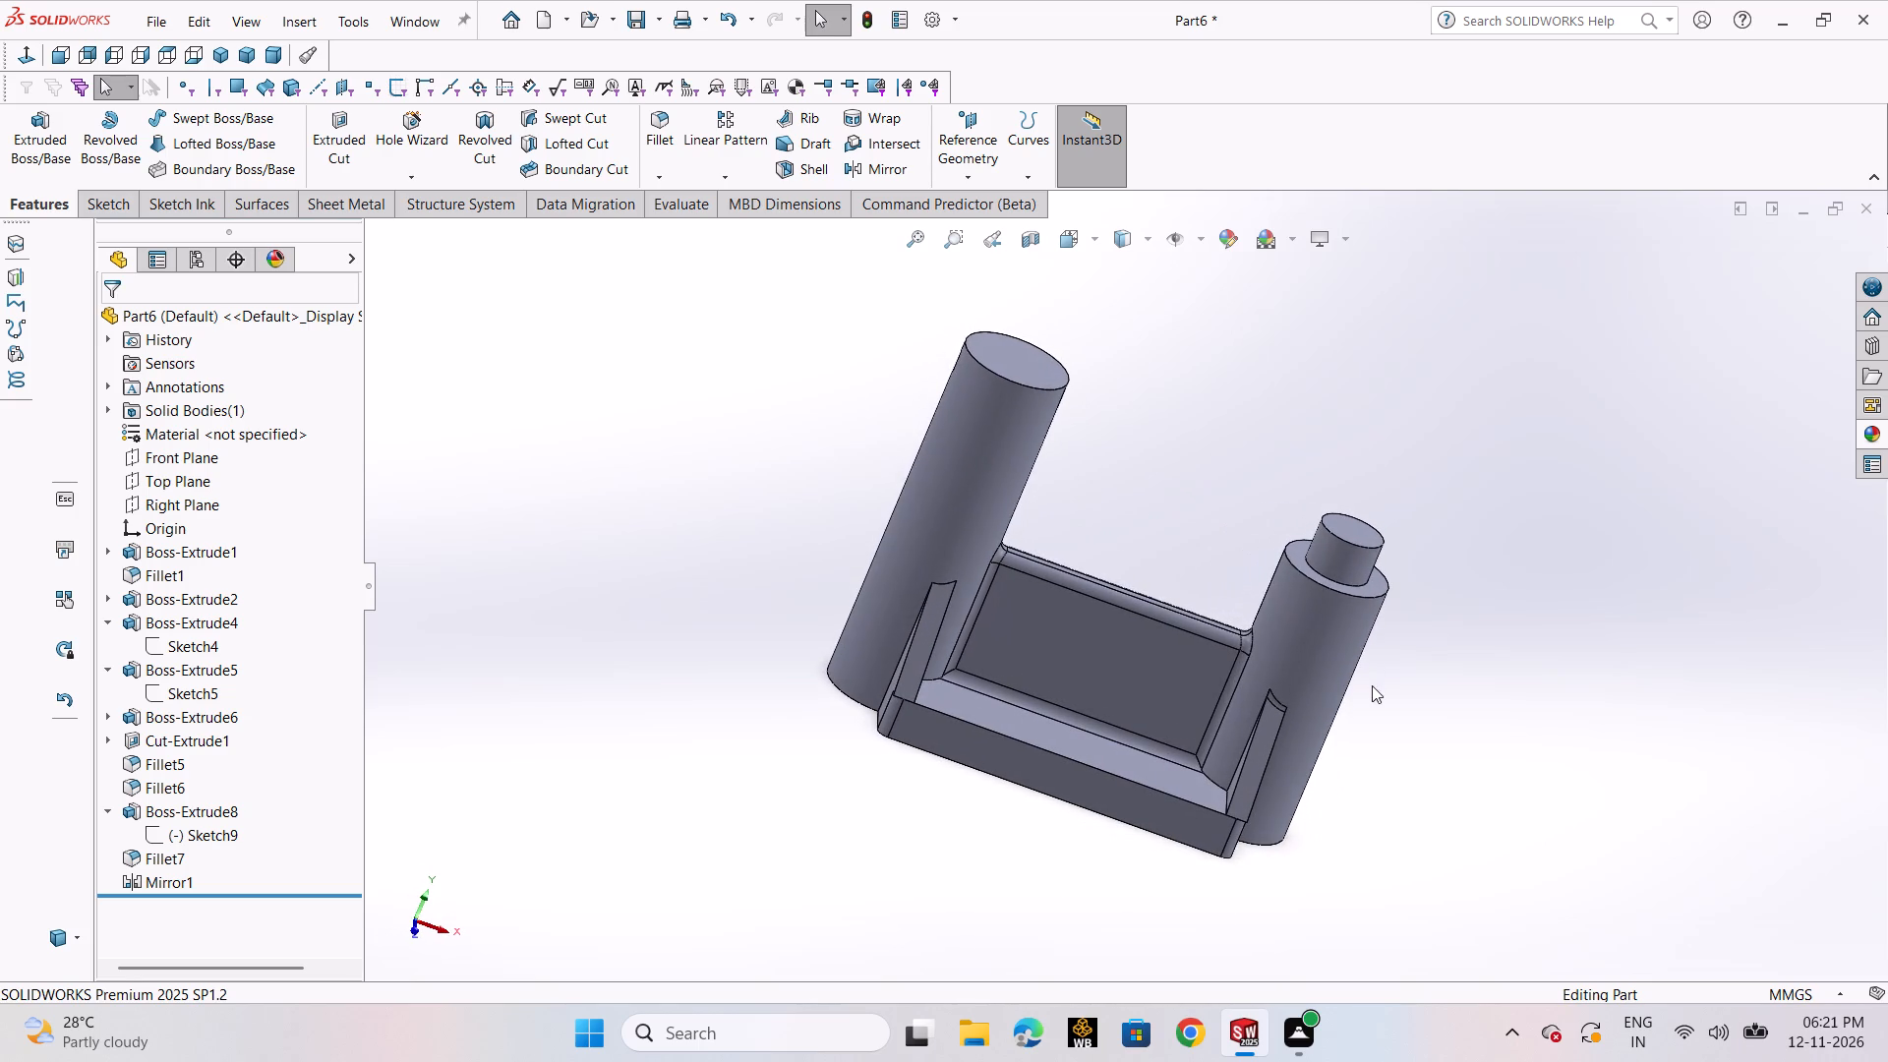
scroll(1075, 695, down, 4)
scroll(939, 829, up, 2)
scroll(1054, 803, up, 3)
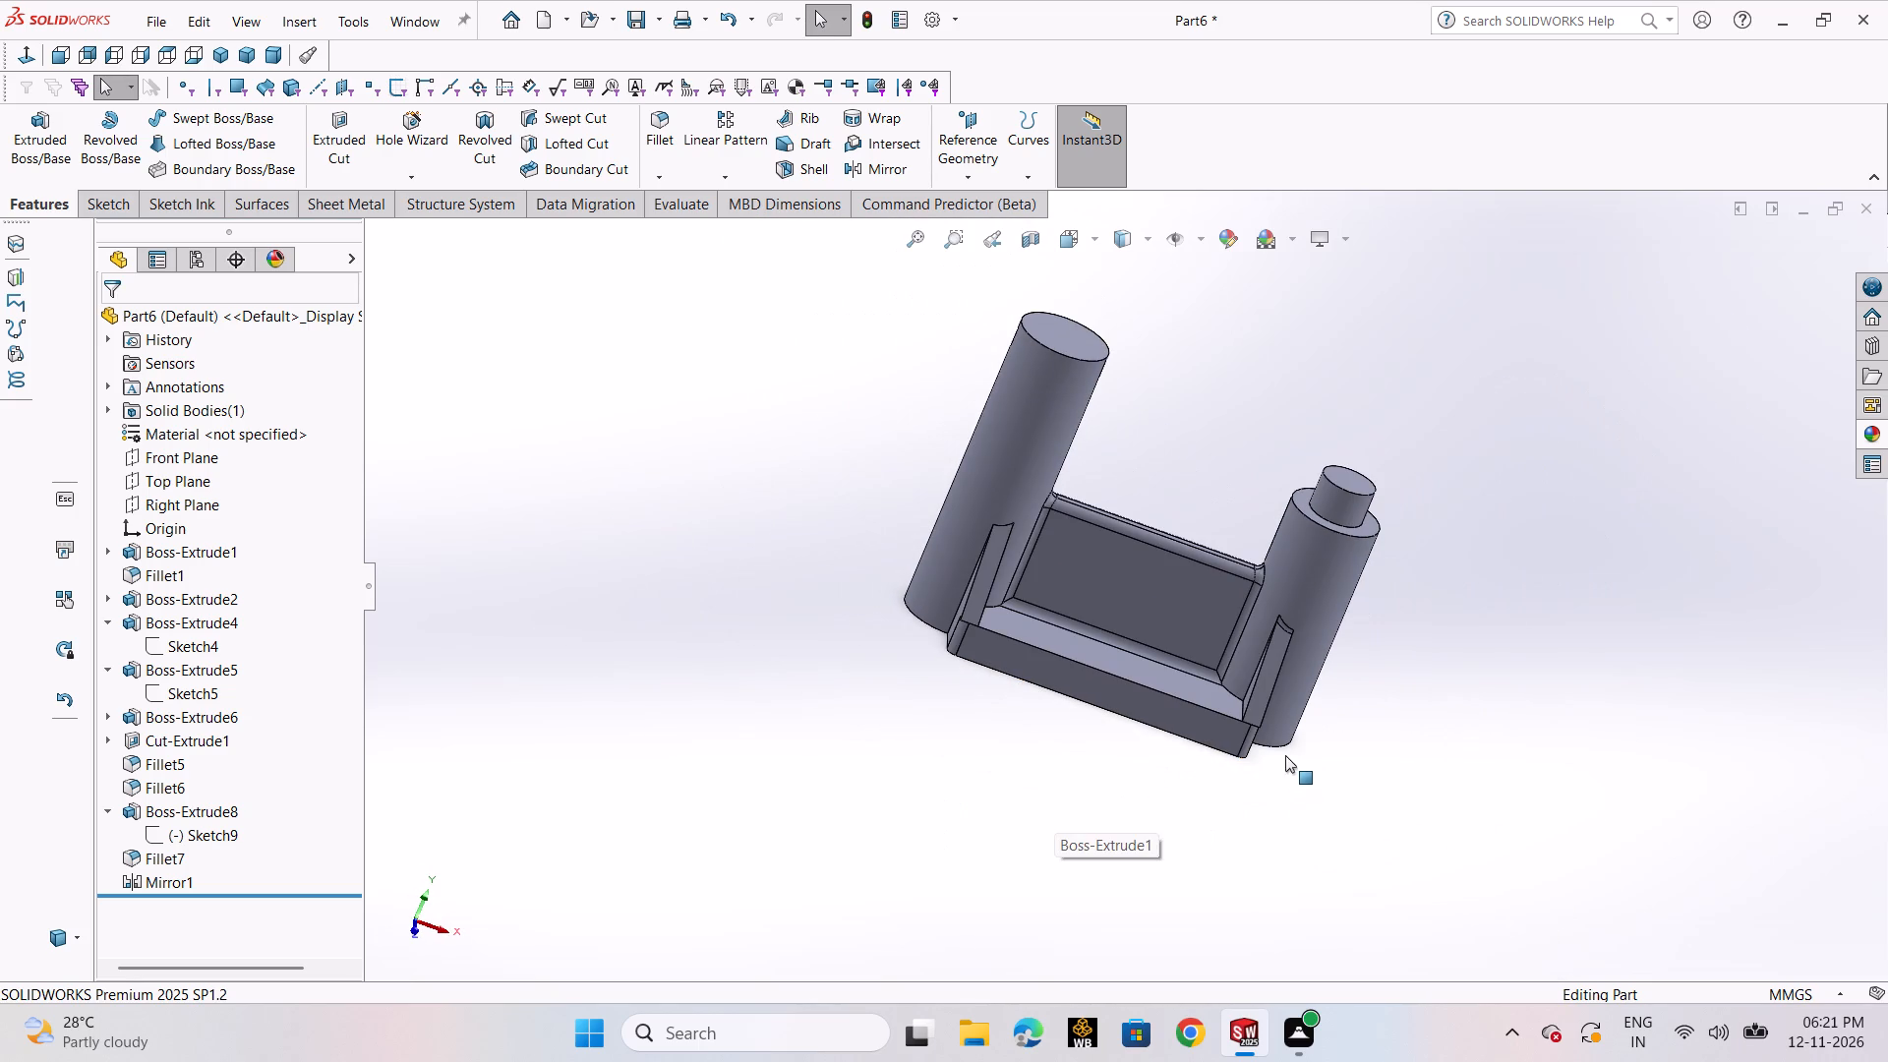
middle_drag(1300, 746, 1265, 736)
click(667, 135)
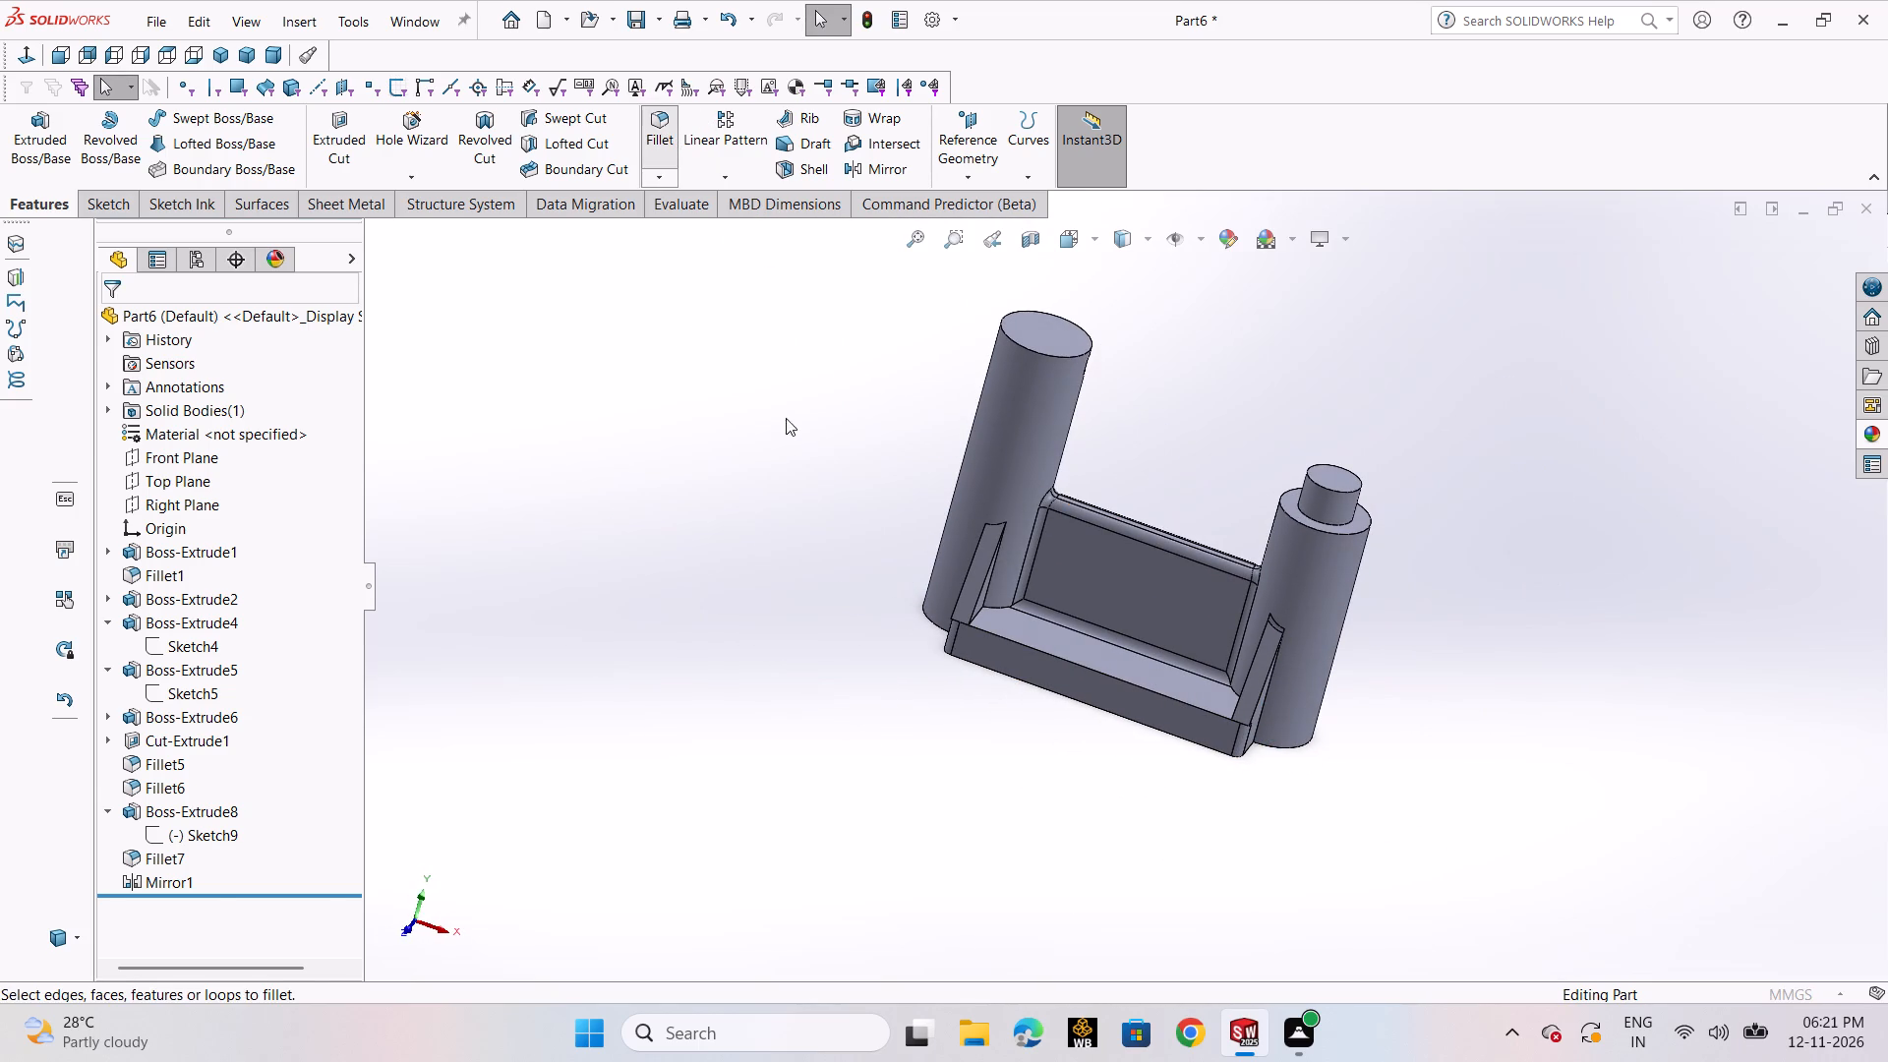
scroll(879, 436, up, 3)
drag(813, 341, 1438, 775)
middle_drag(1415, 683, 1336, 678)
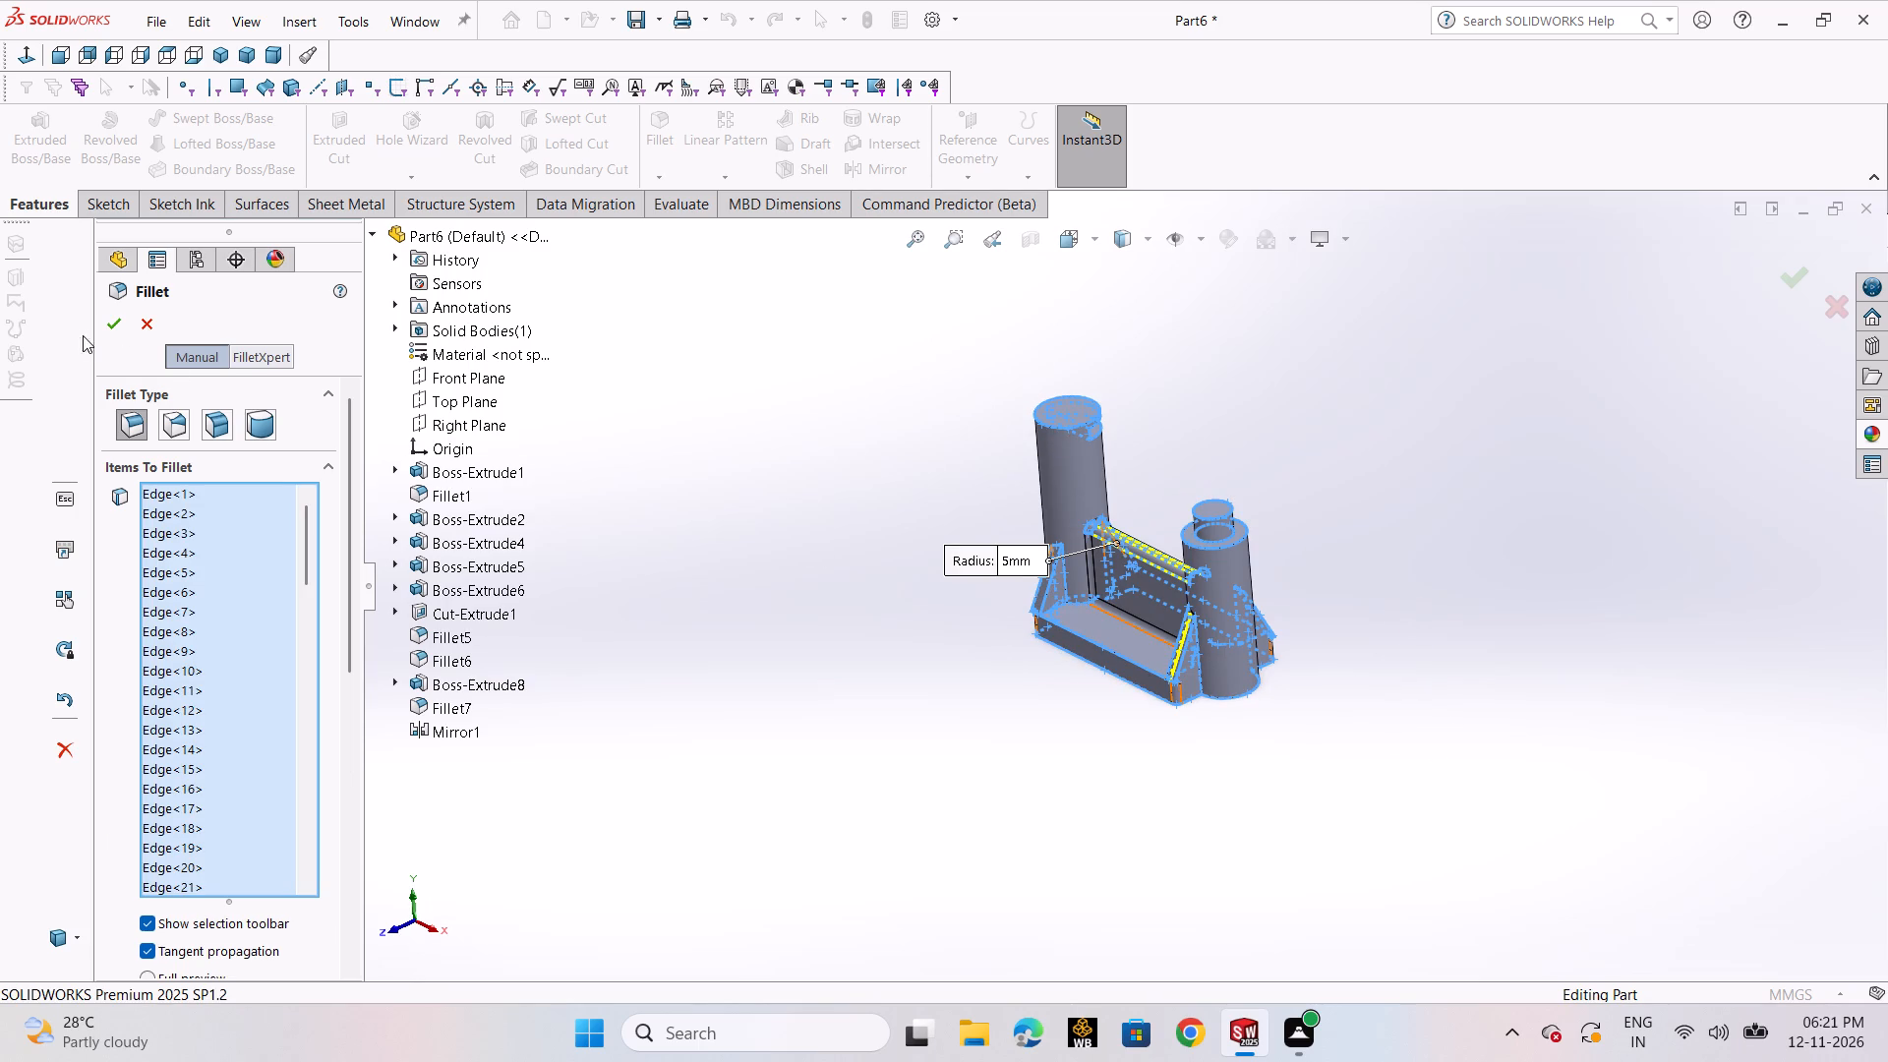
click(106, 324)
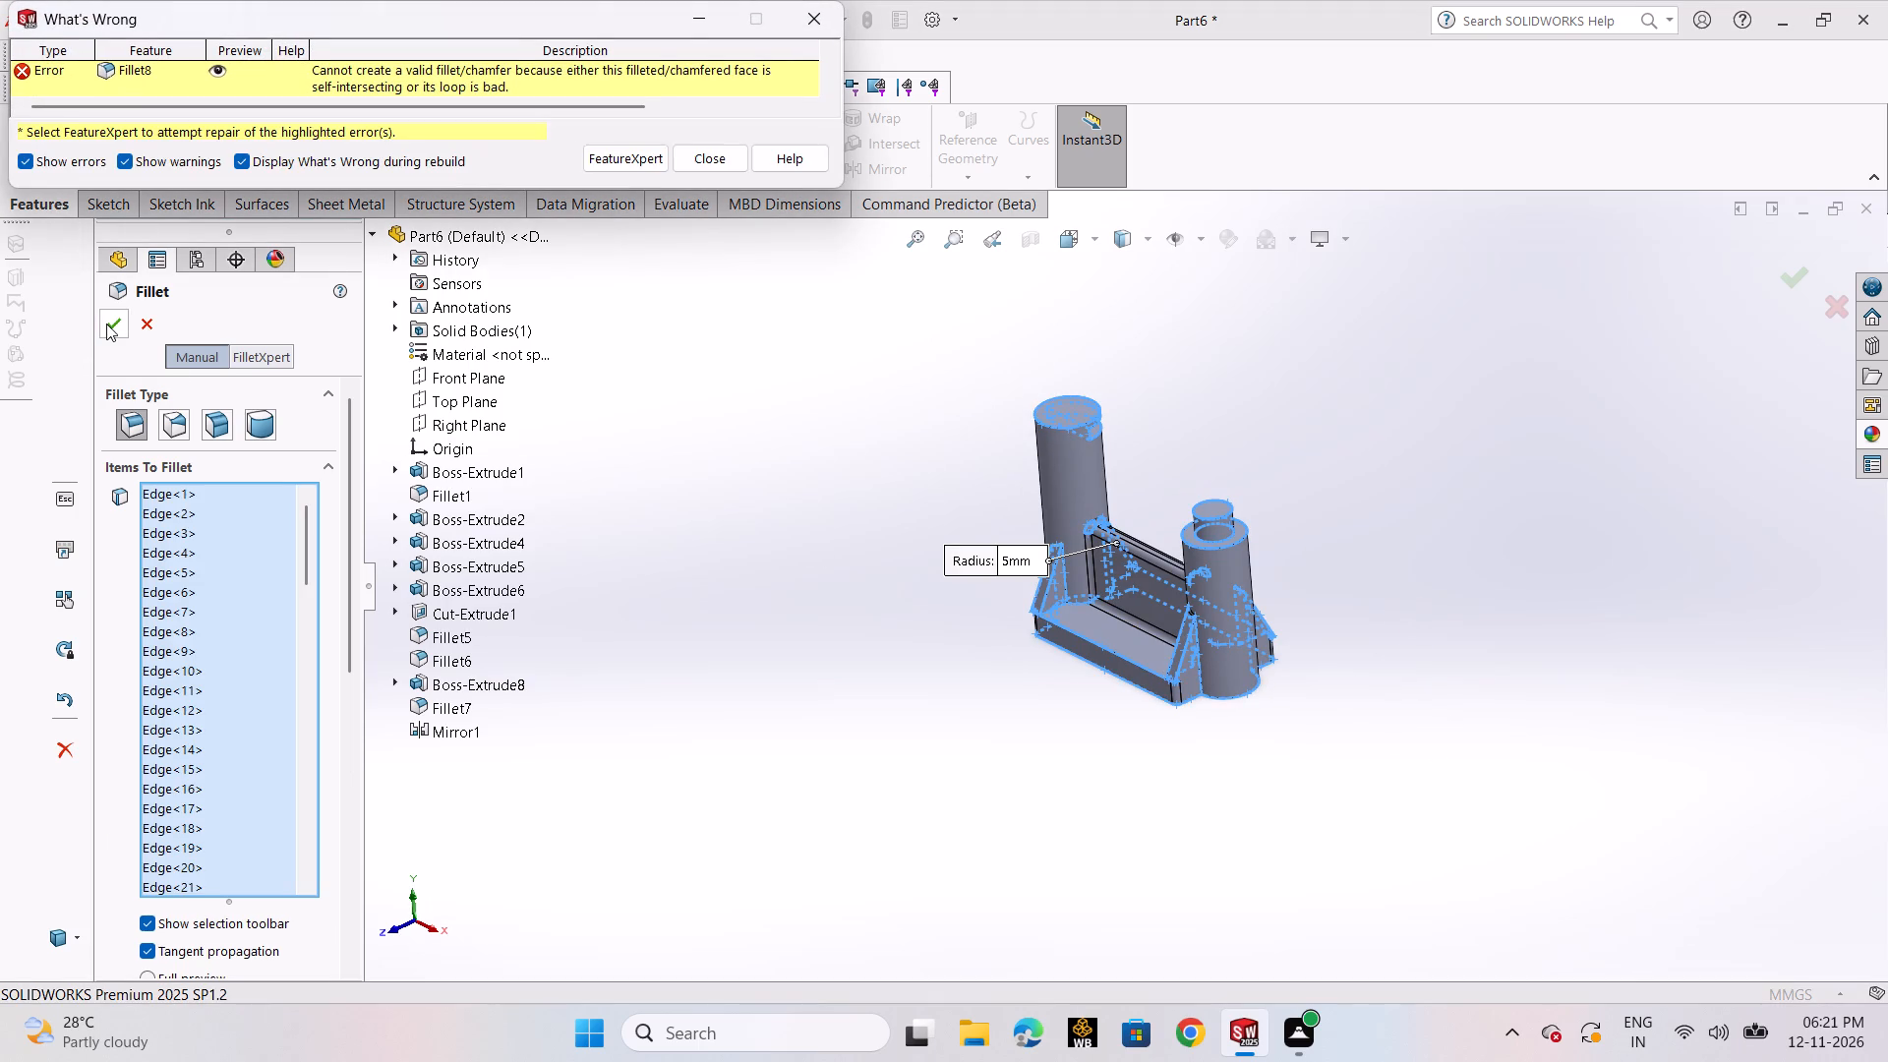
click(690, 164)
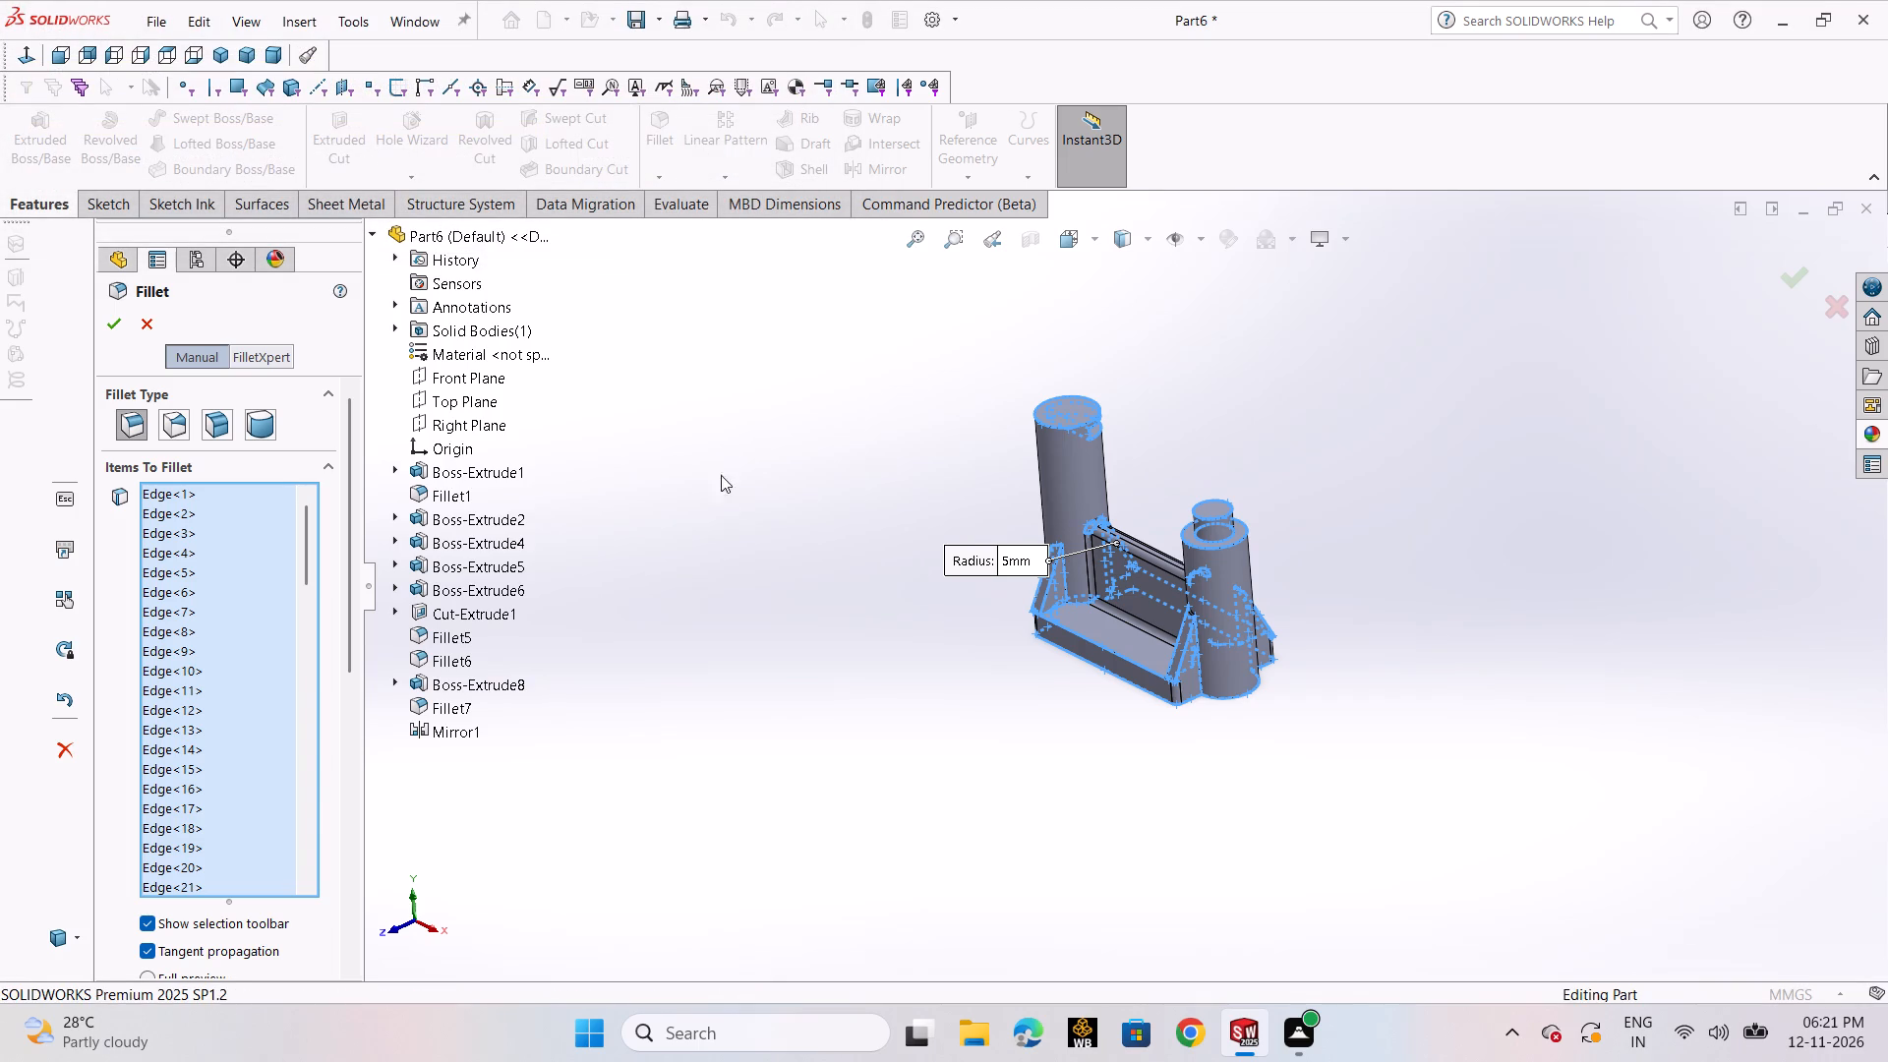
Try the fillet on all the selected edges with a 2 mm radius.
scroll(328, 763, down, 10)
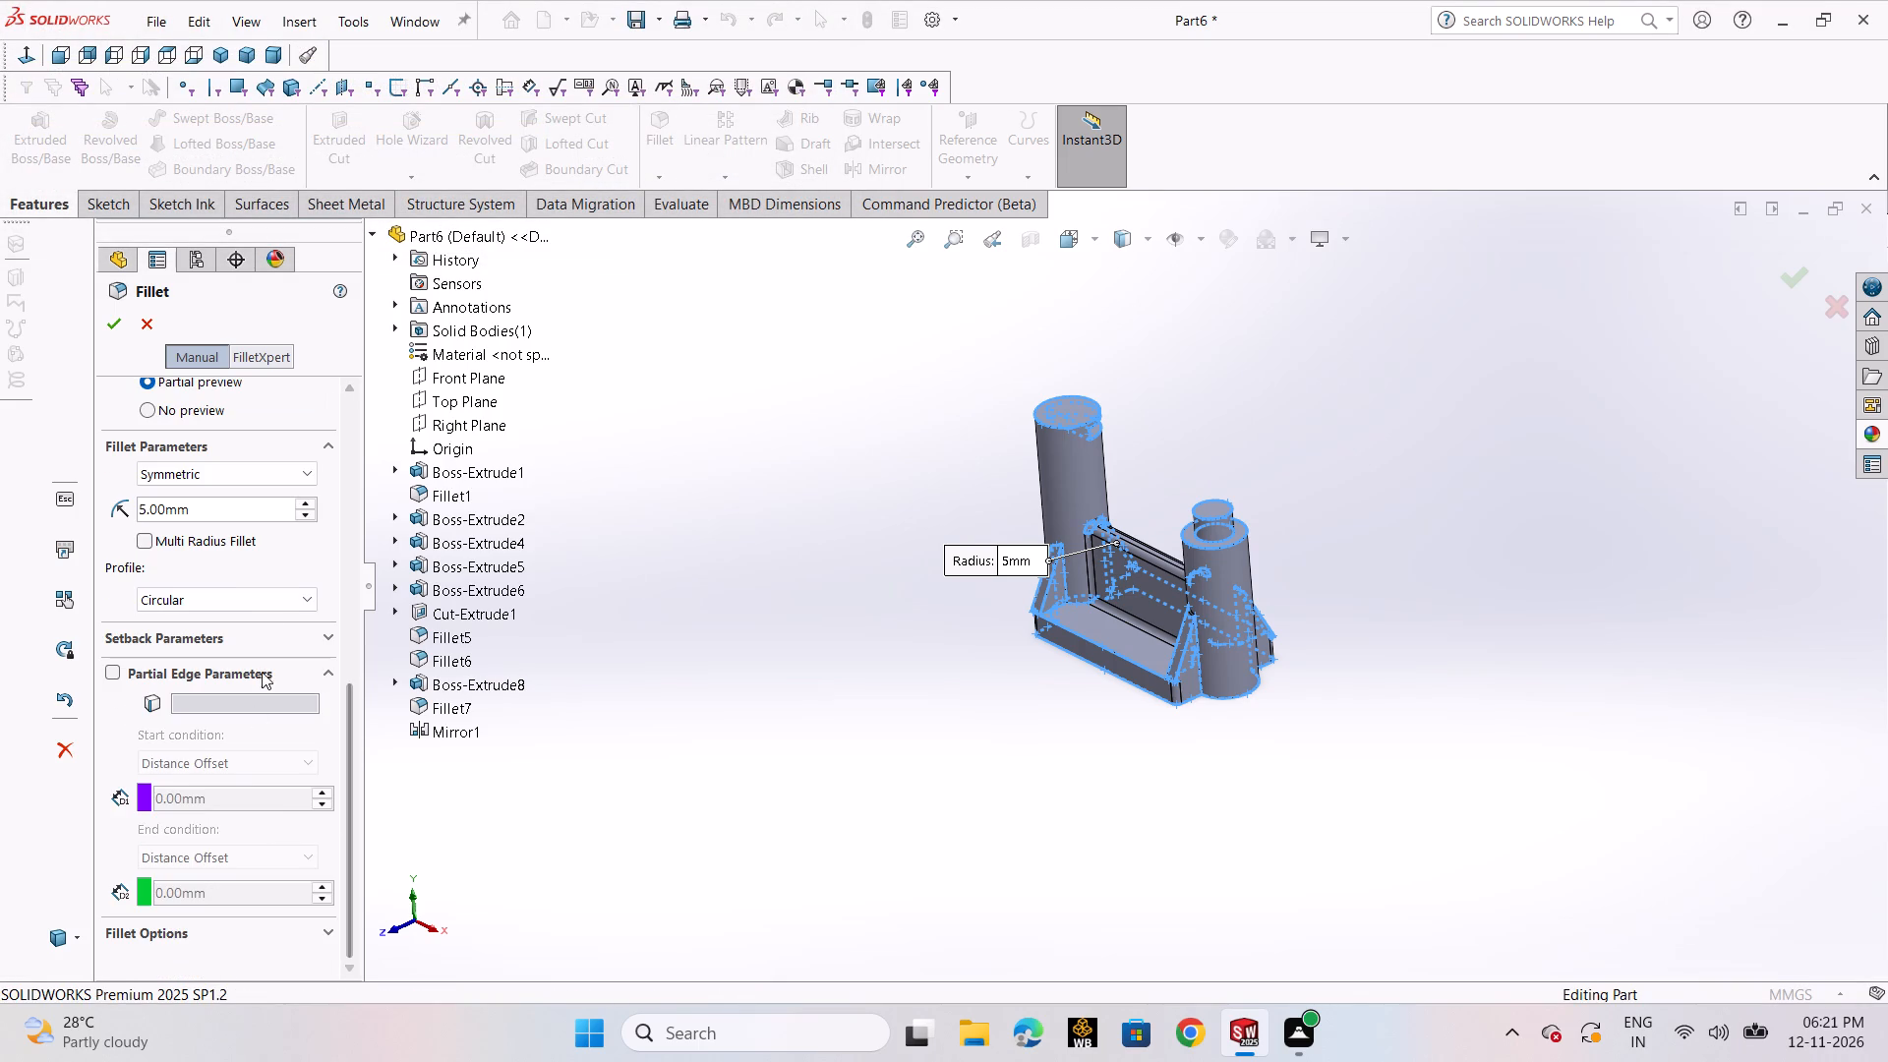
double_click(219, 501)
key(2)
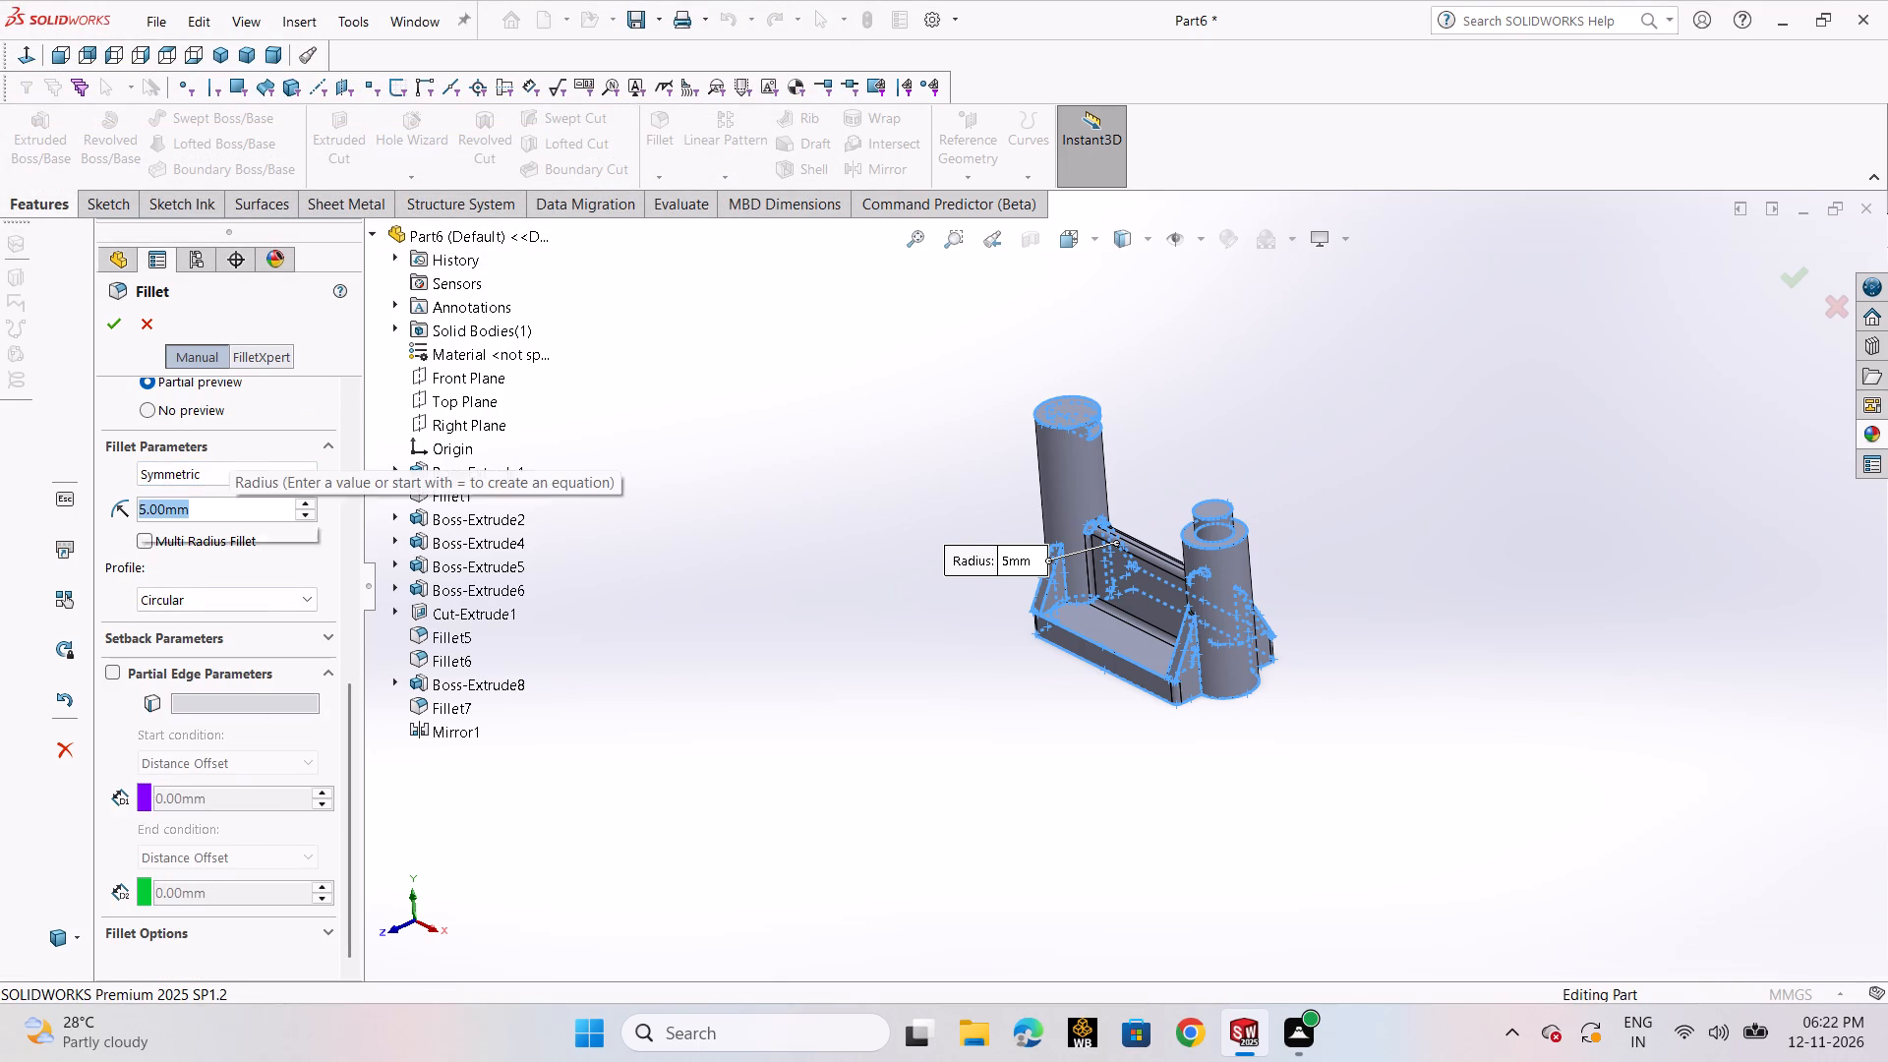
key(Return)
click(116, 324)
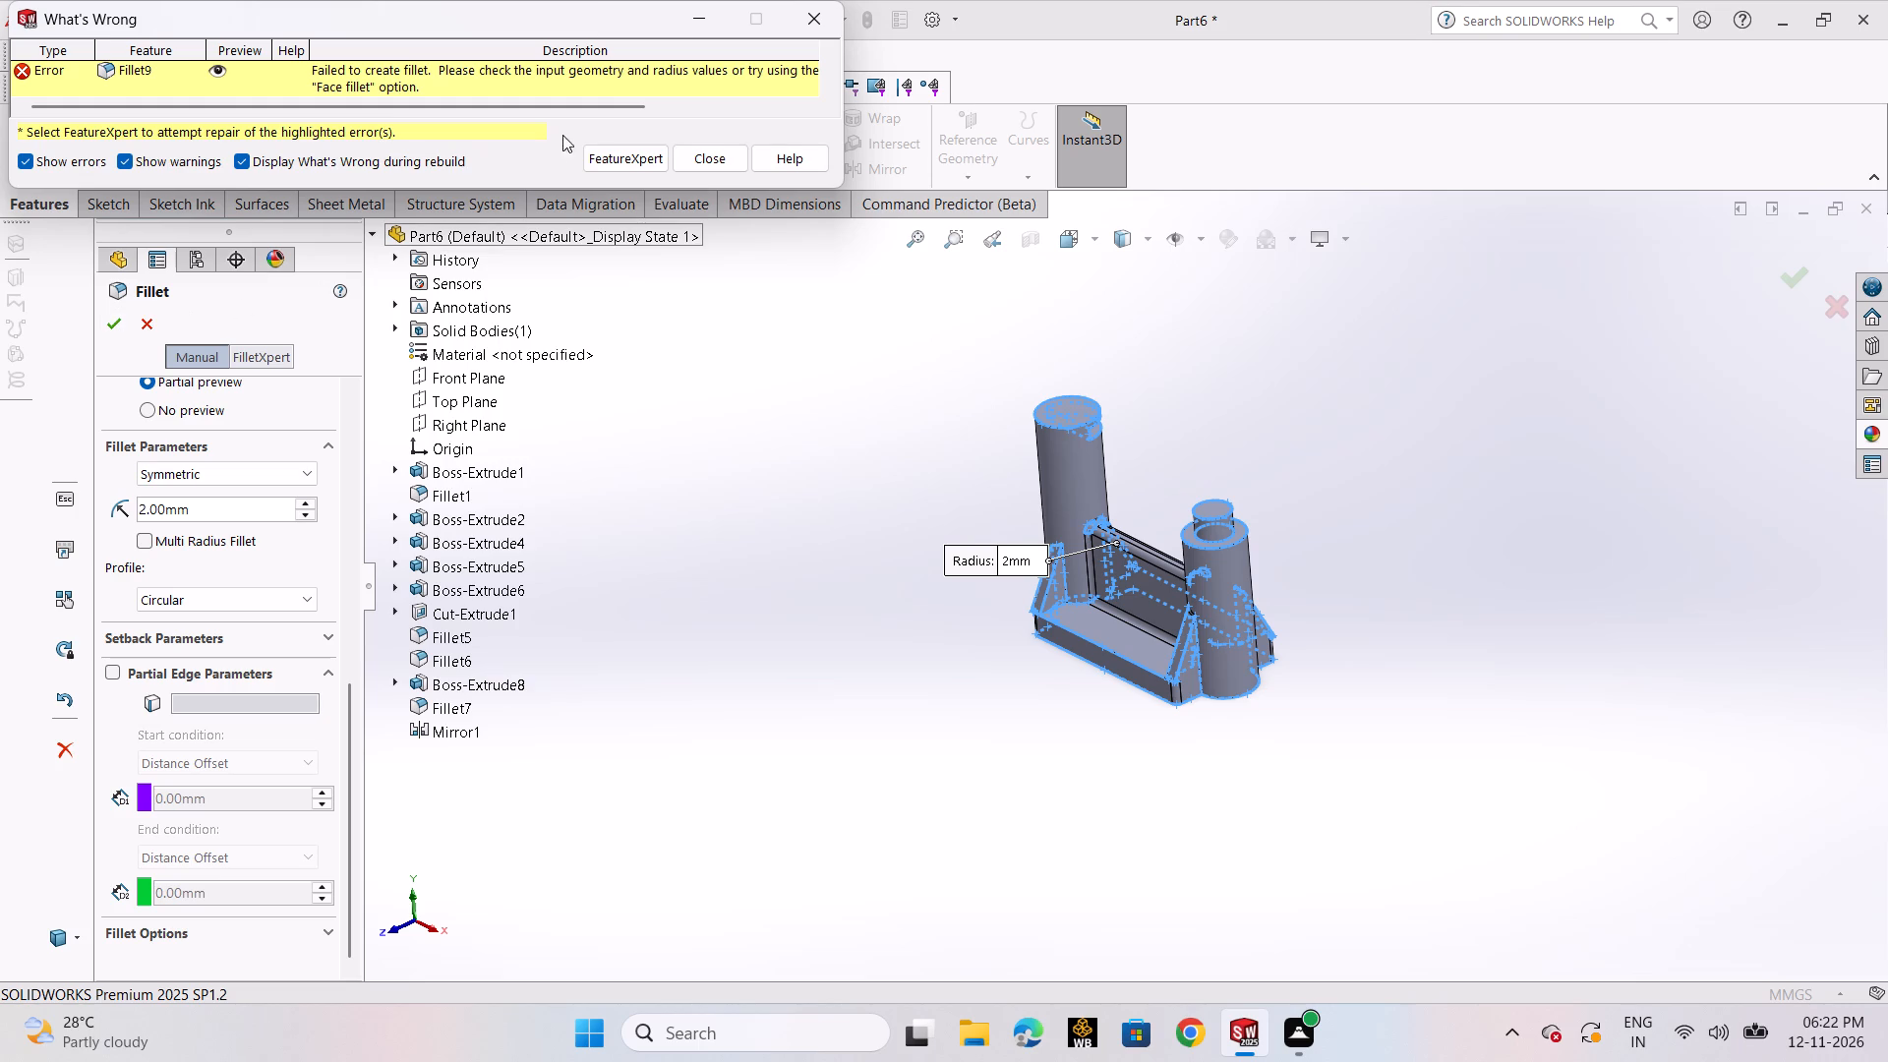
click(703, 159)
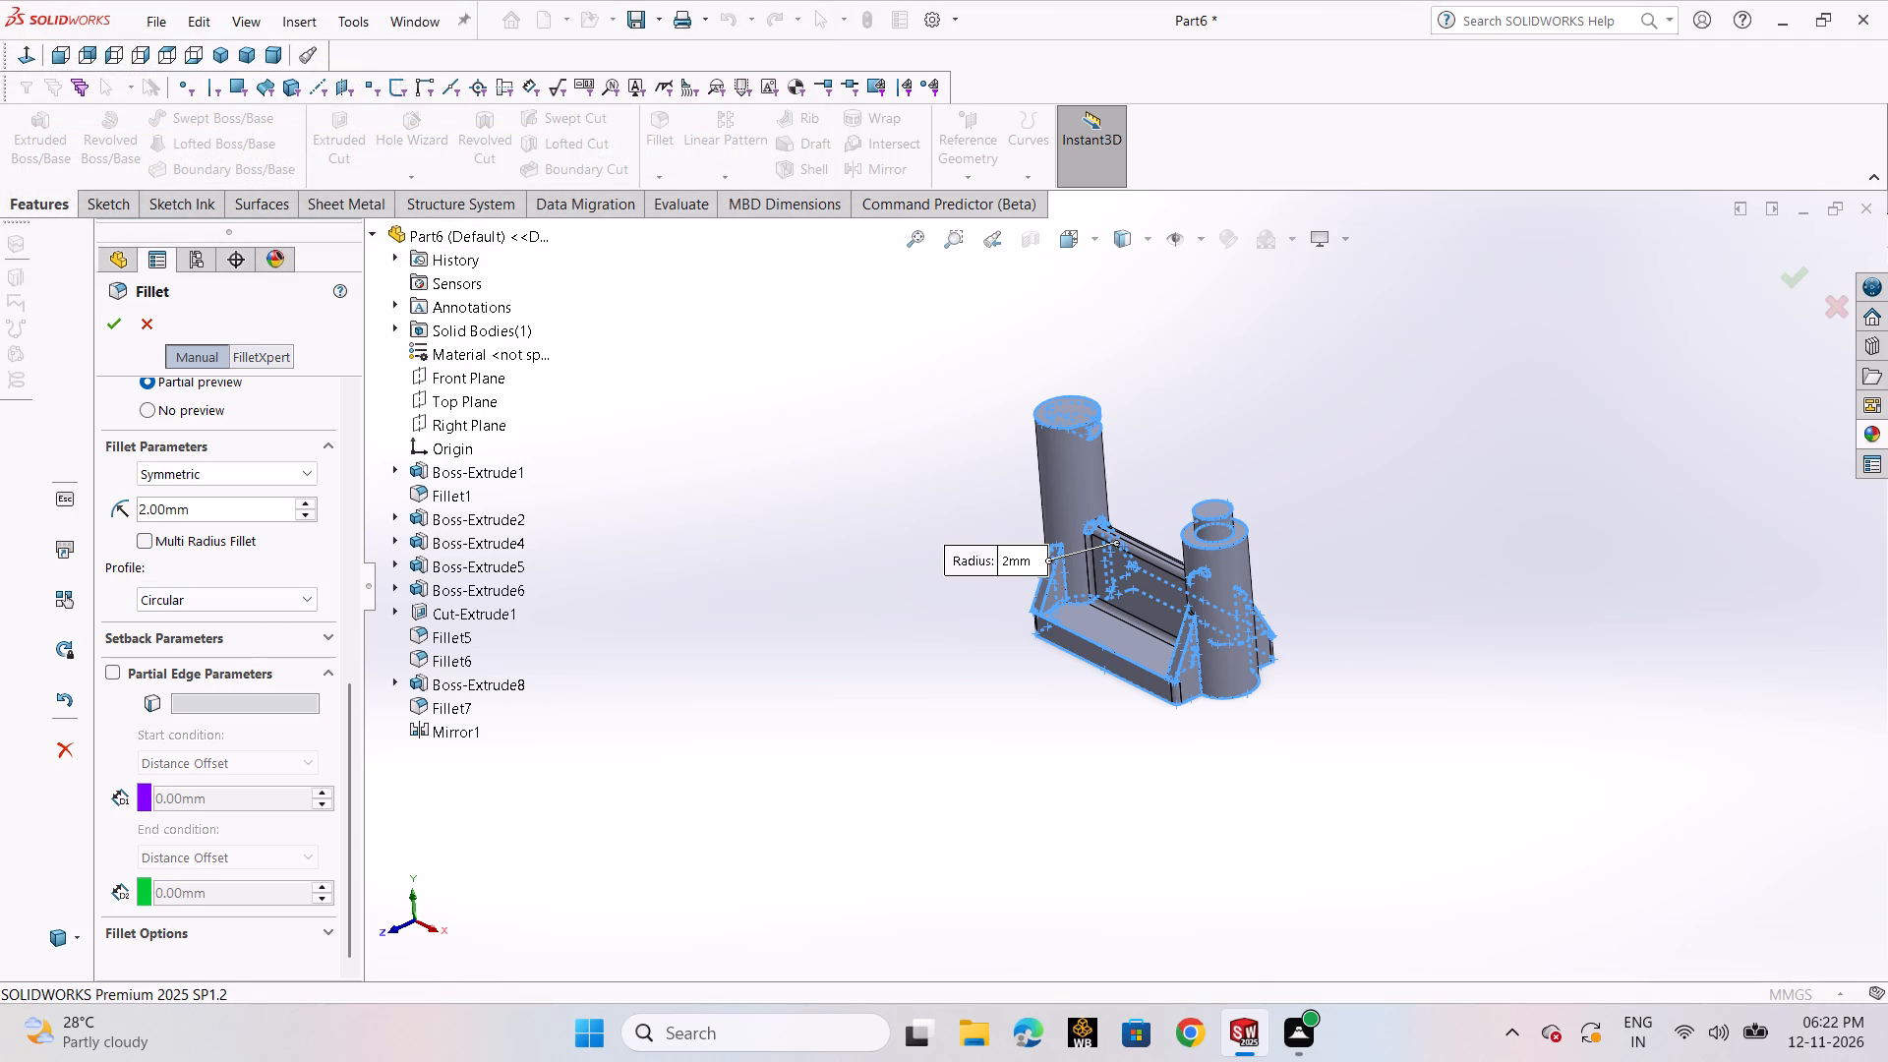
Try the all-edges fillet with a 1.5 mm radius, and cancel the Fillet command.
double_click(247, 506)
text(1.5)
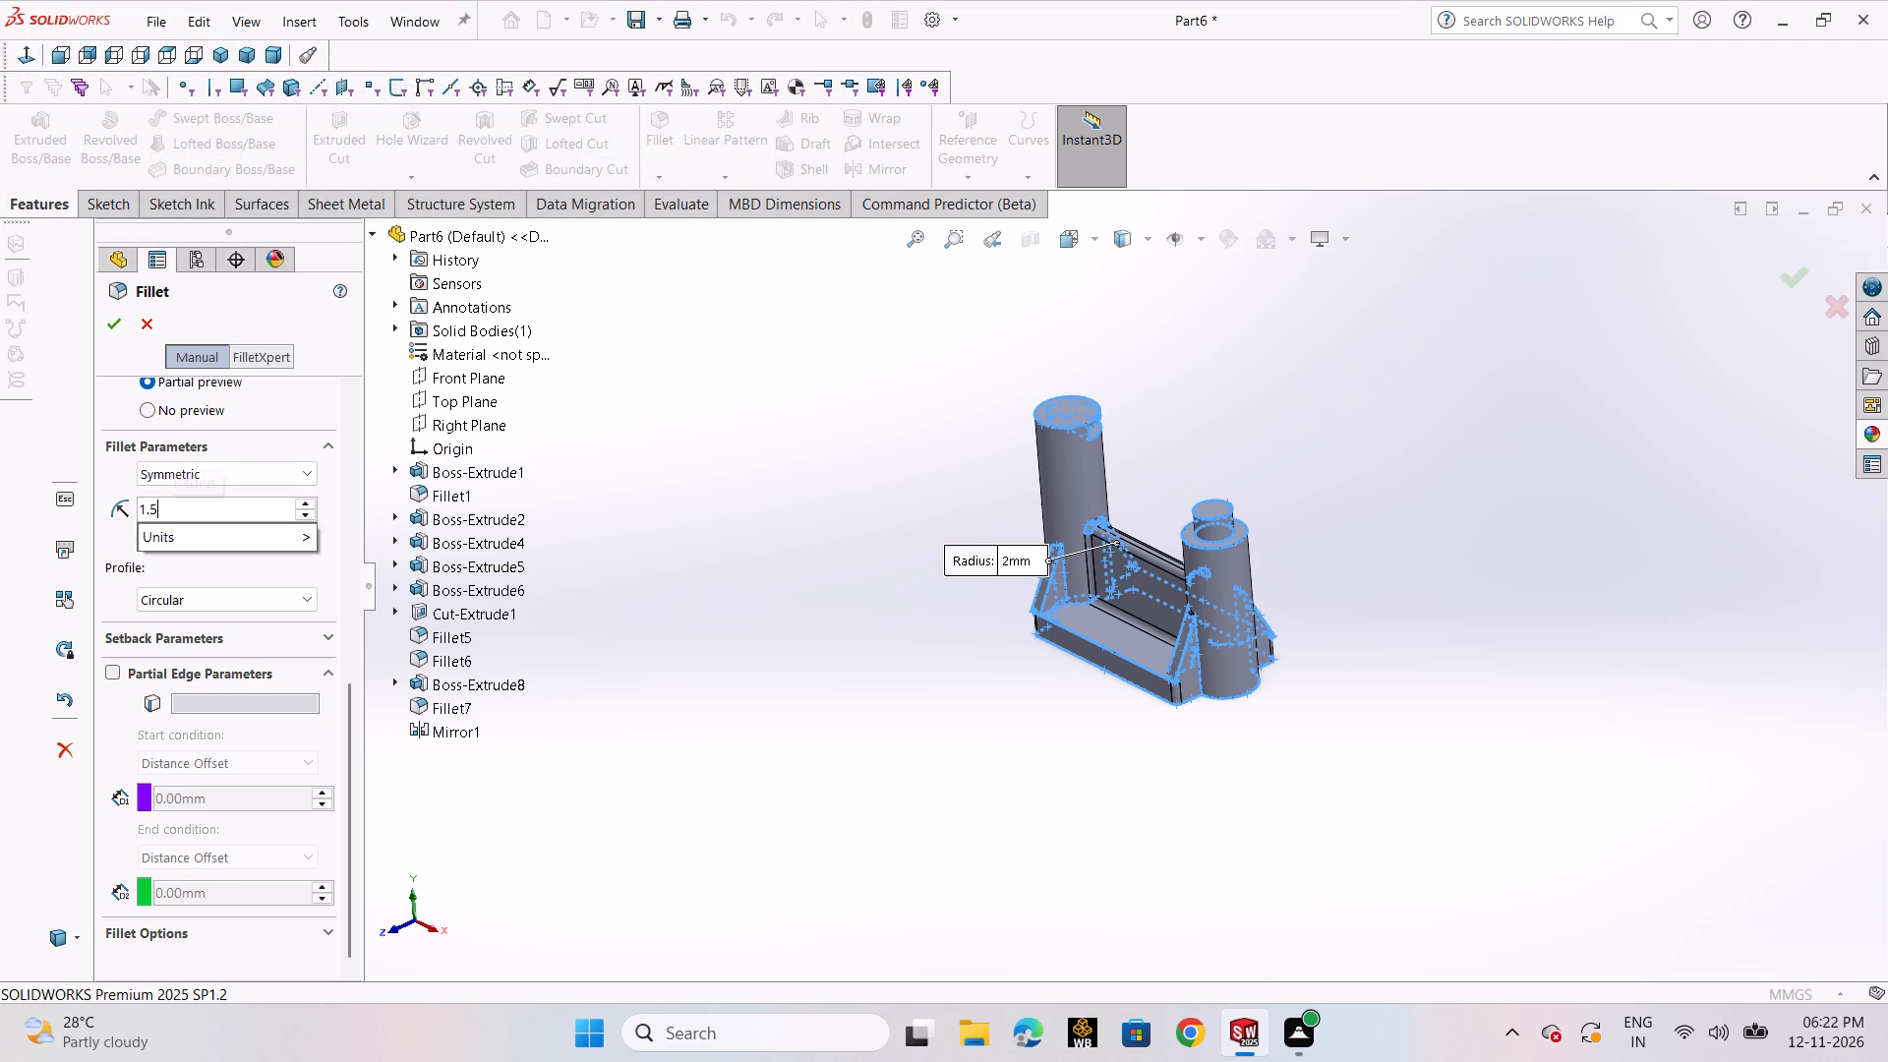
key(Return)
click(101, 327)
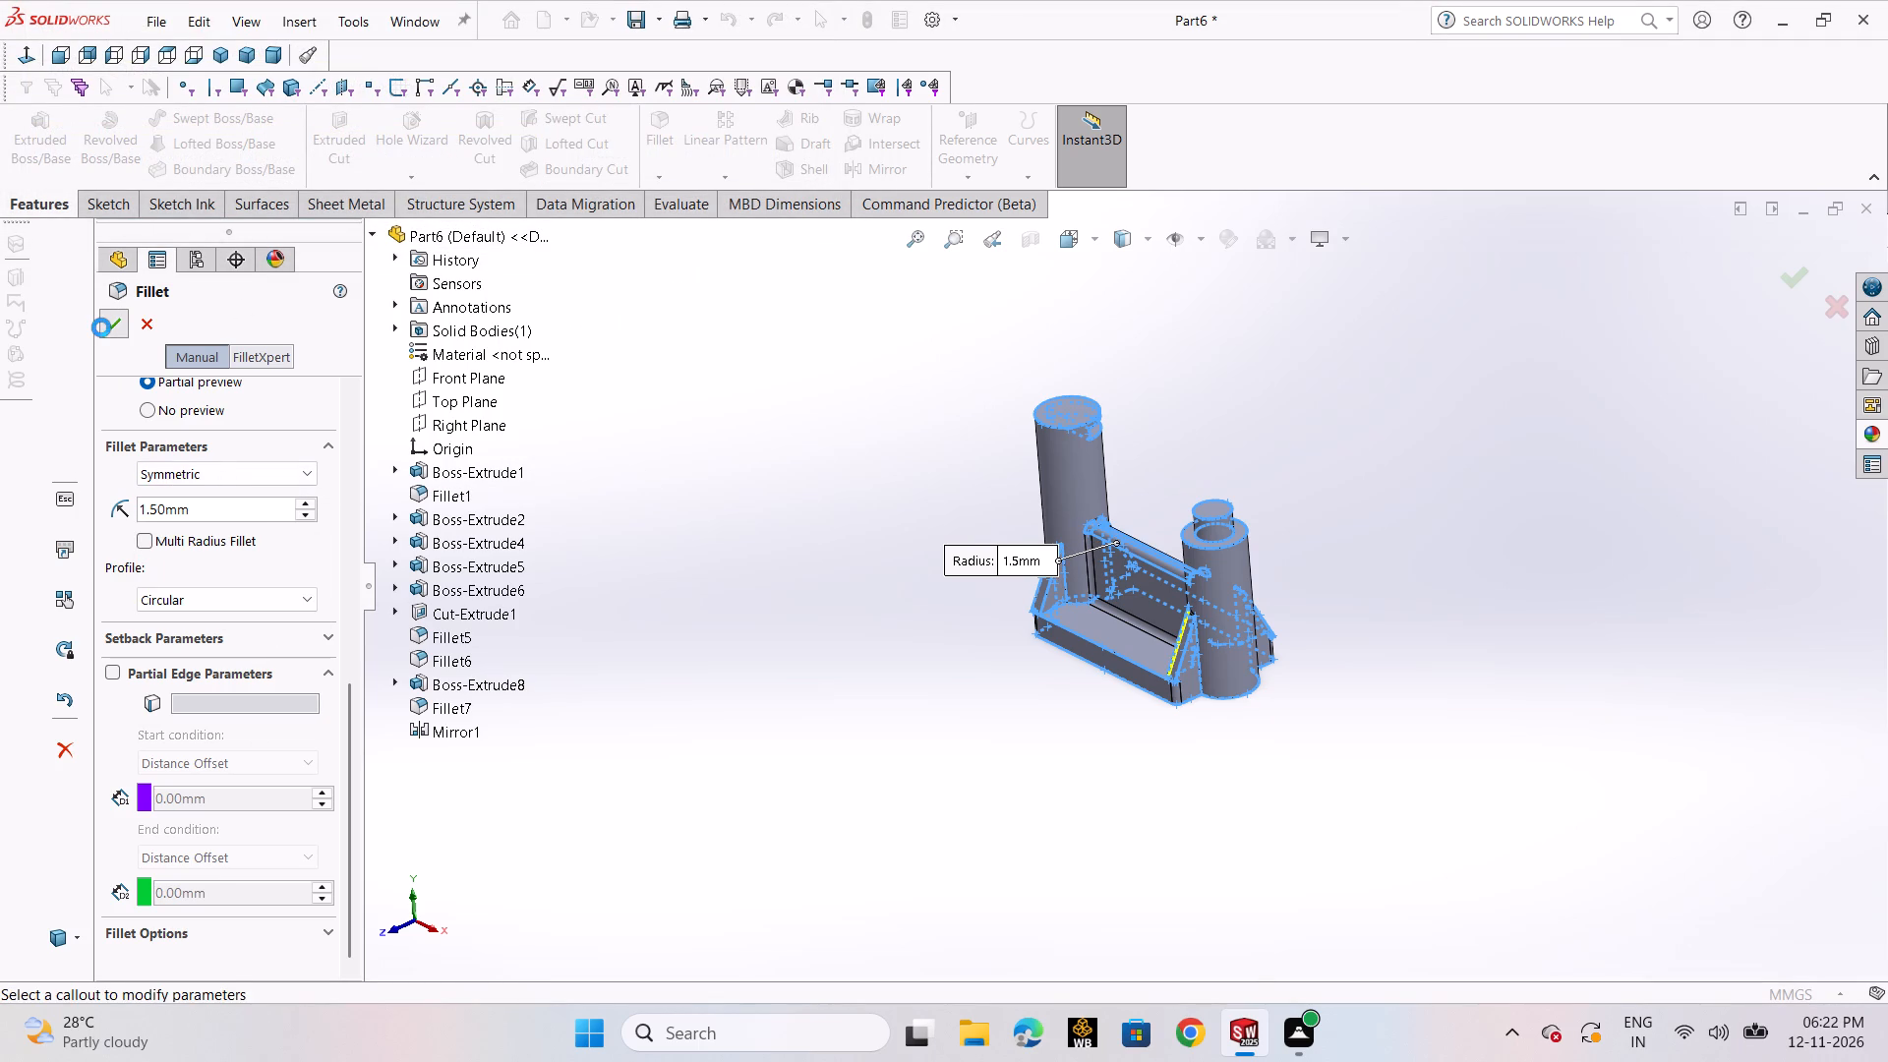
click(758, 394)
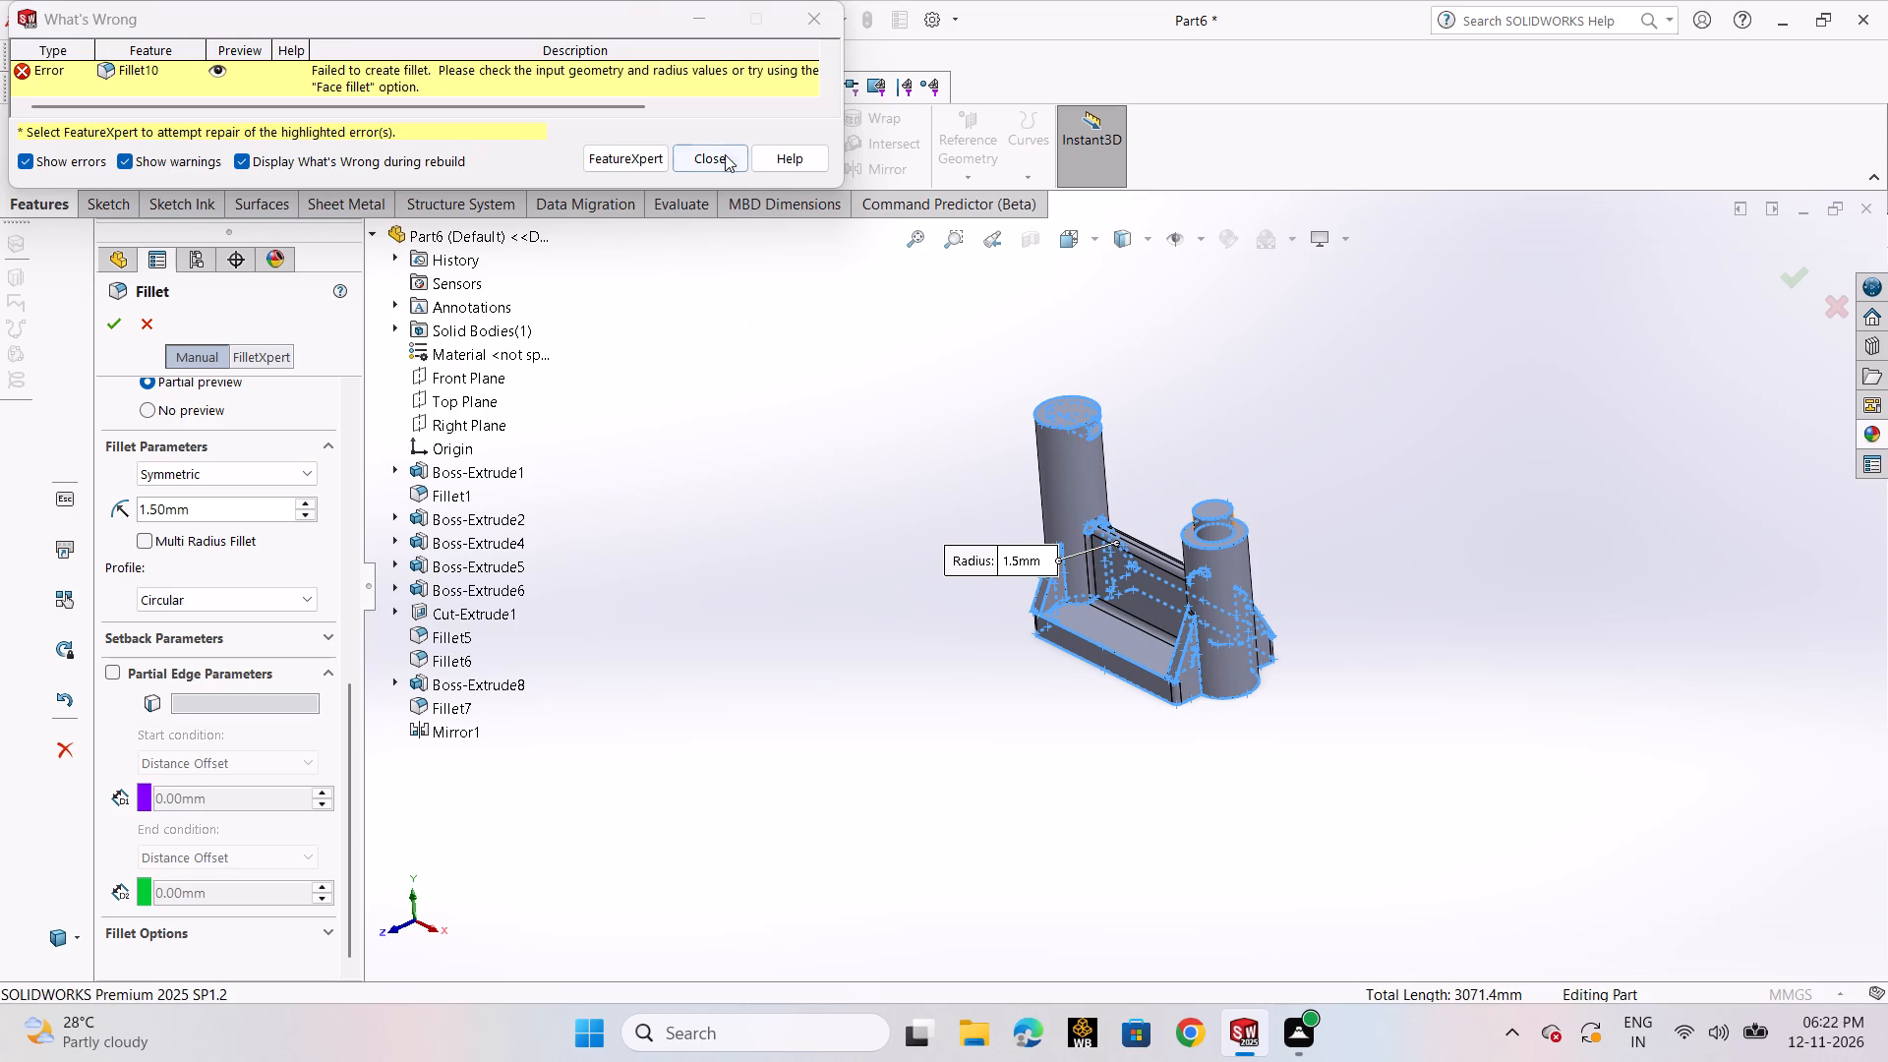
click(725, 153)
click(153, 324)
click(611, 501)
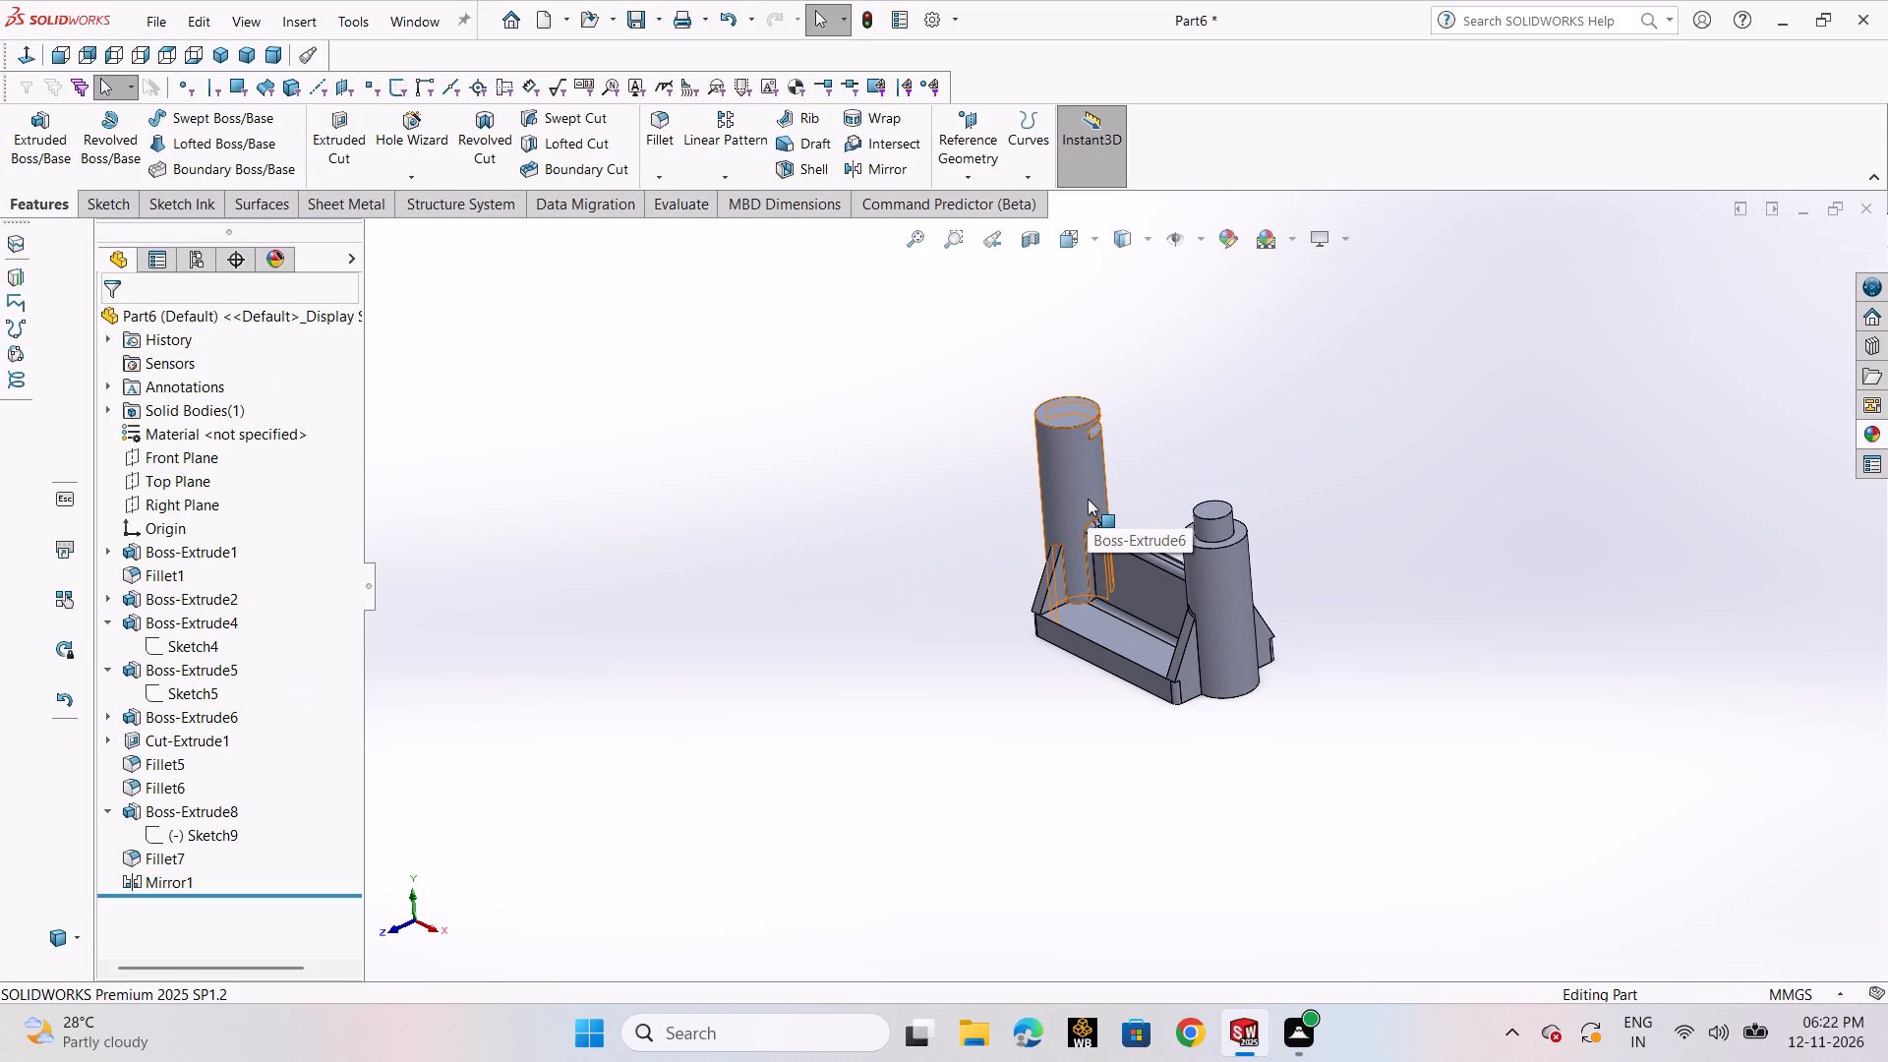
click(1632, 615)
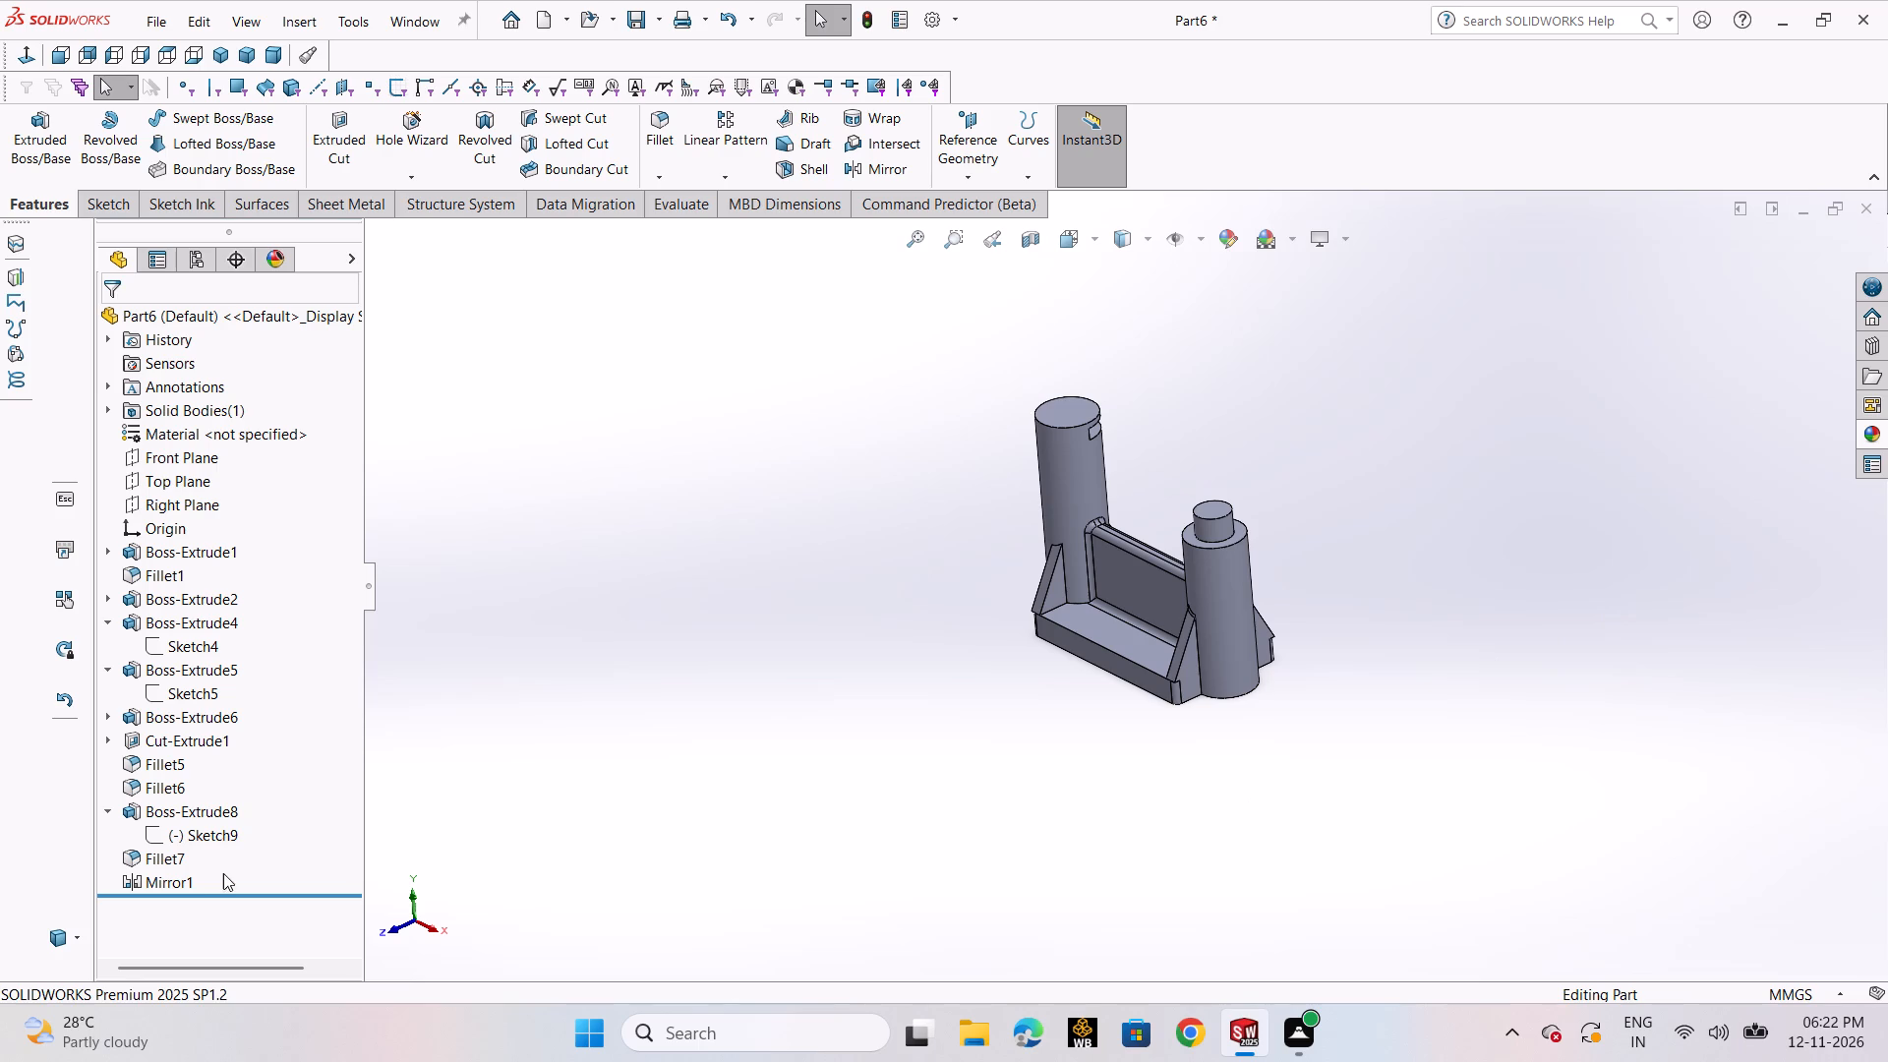
Edit the rib sketch, raise the symmetric top corners of the two rib profiles farther up the cylinder, and exit the sketch.
click(189, 832)
click(209, 759)
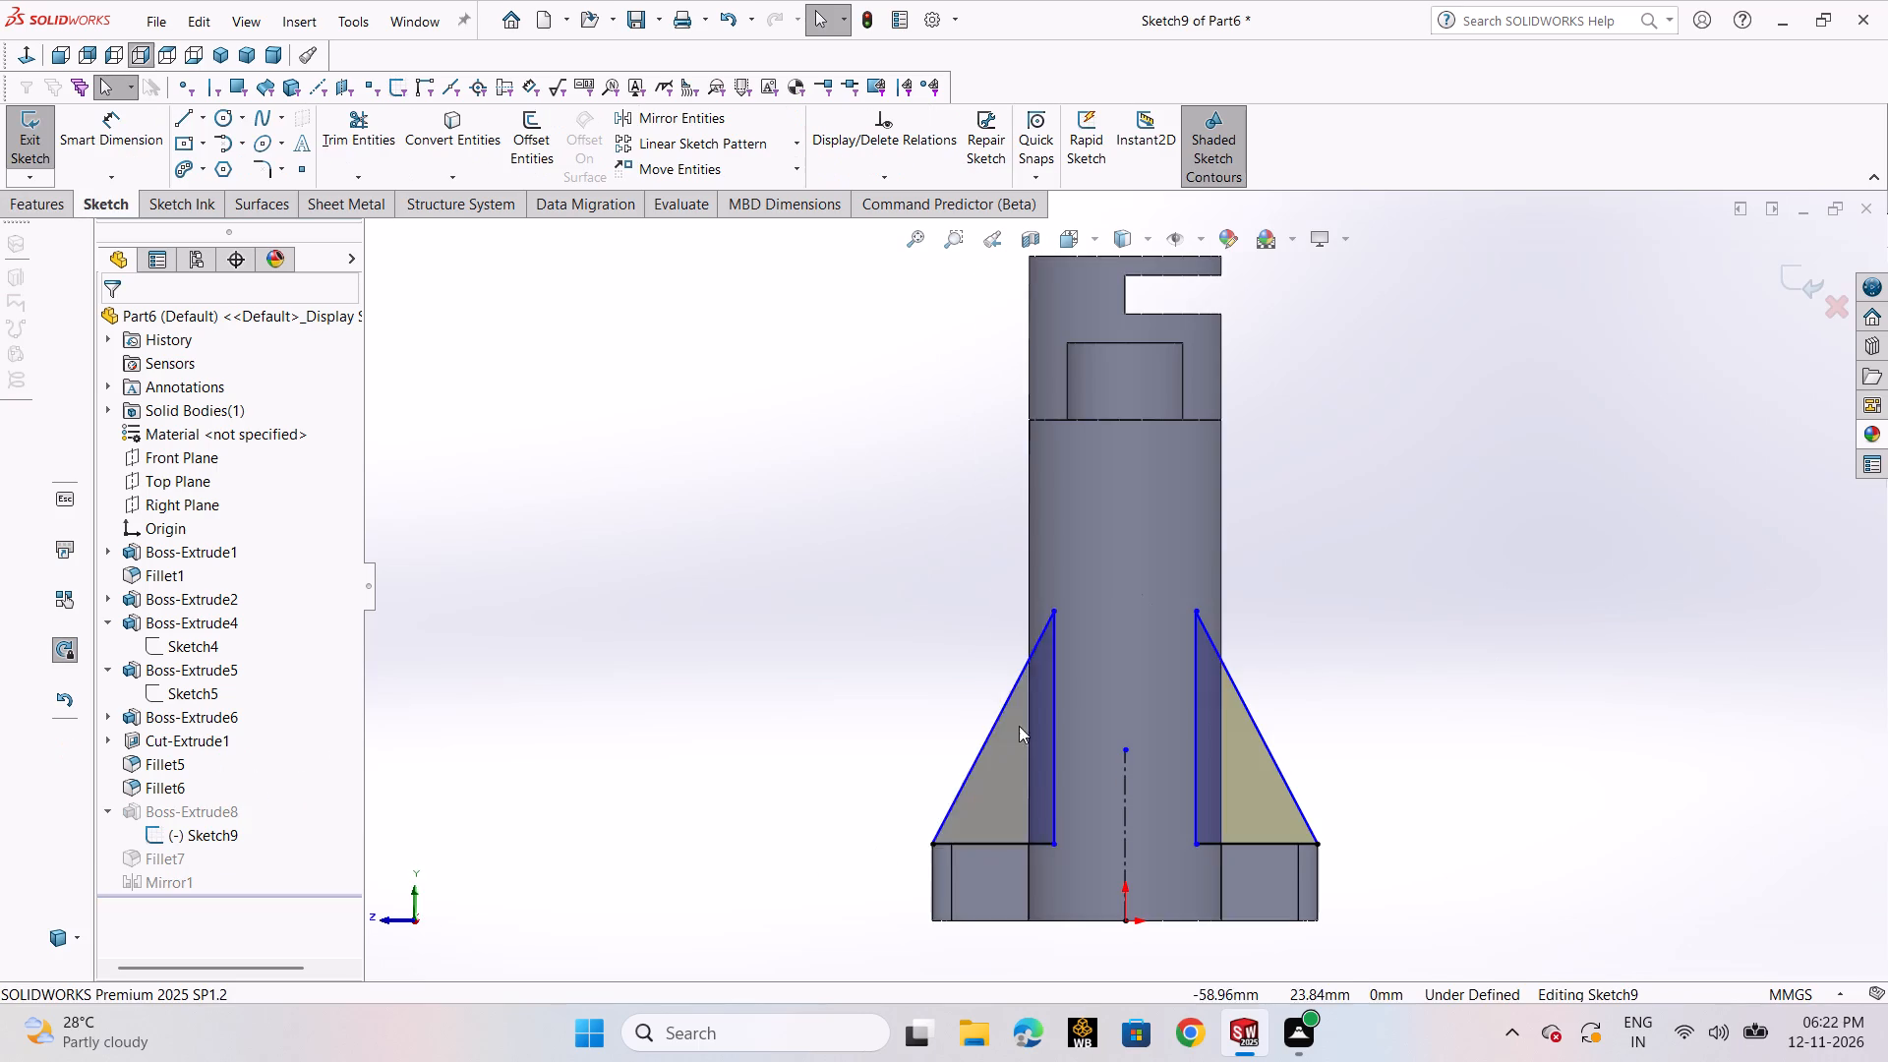
drag(1055, 615, 1055, 503)
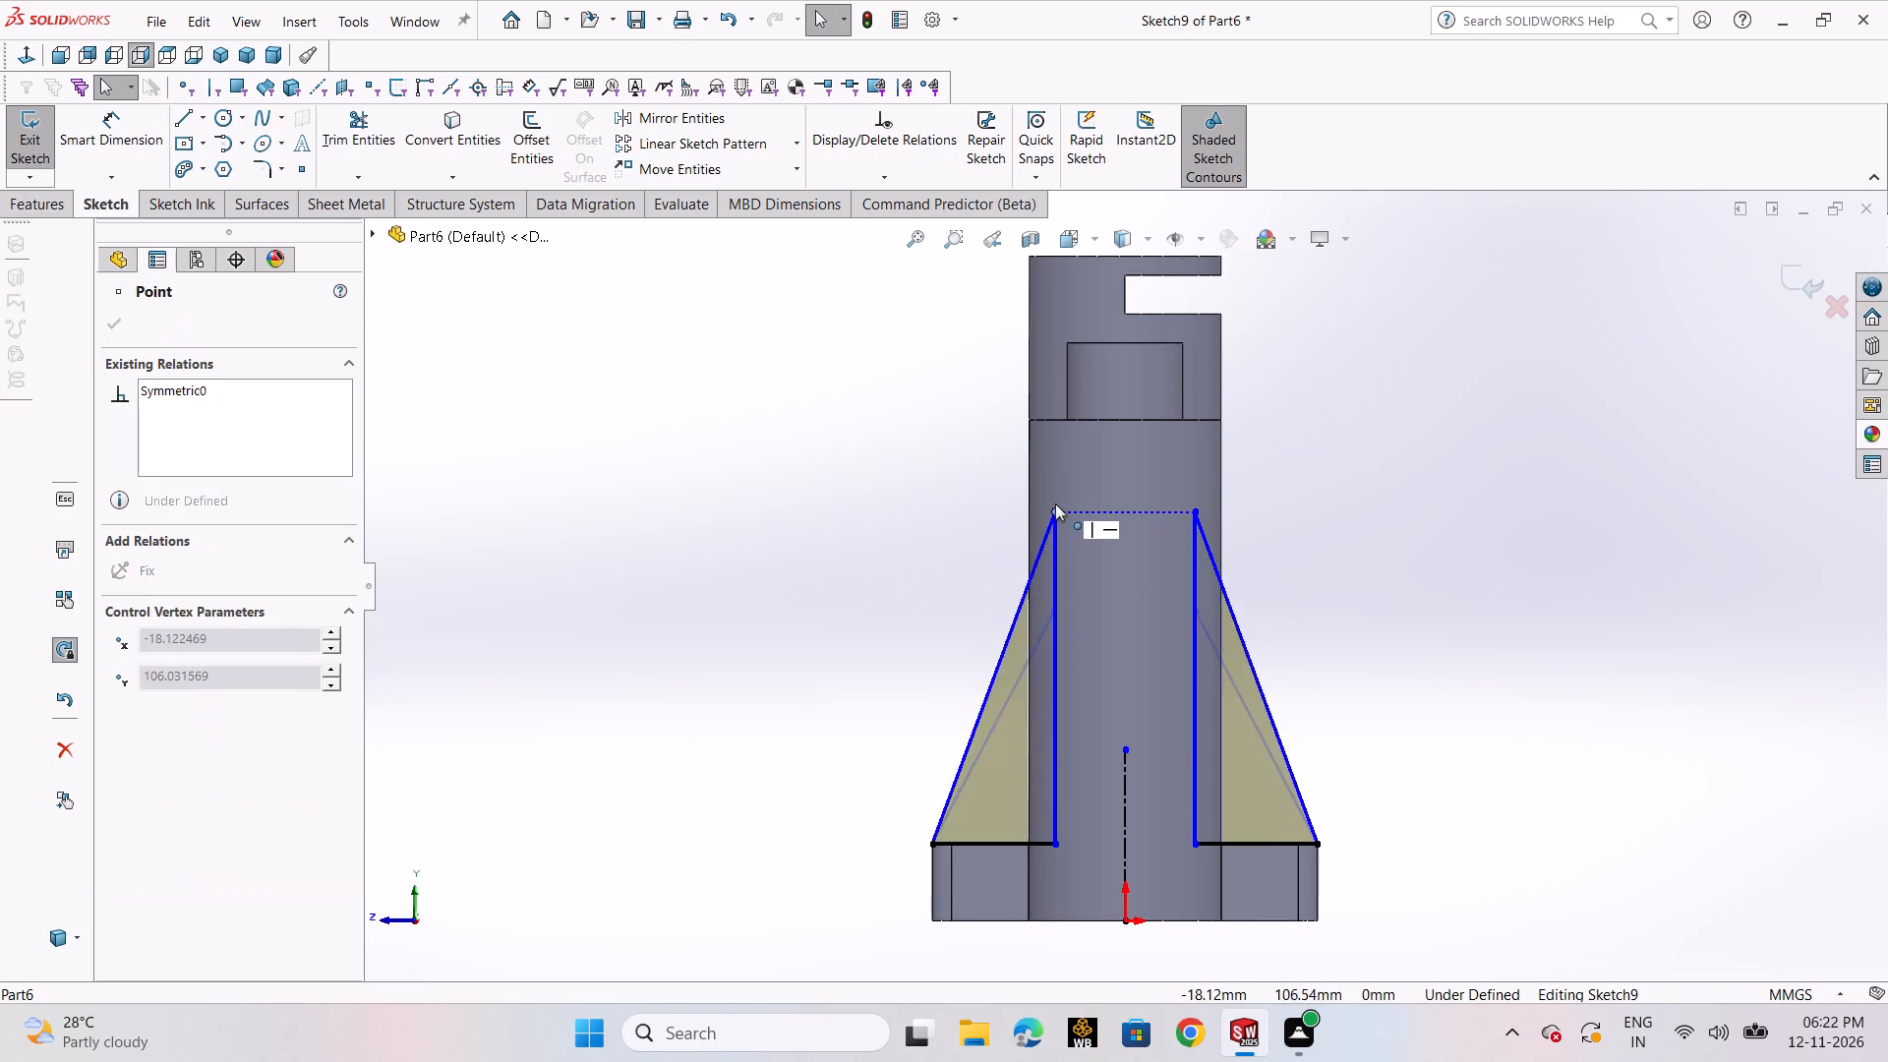
drag(1055, 503, 1056, 530)
click(1327, 579)
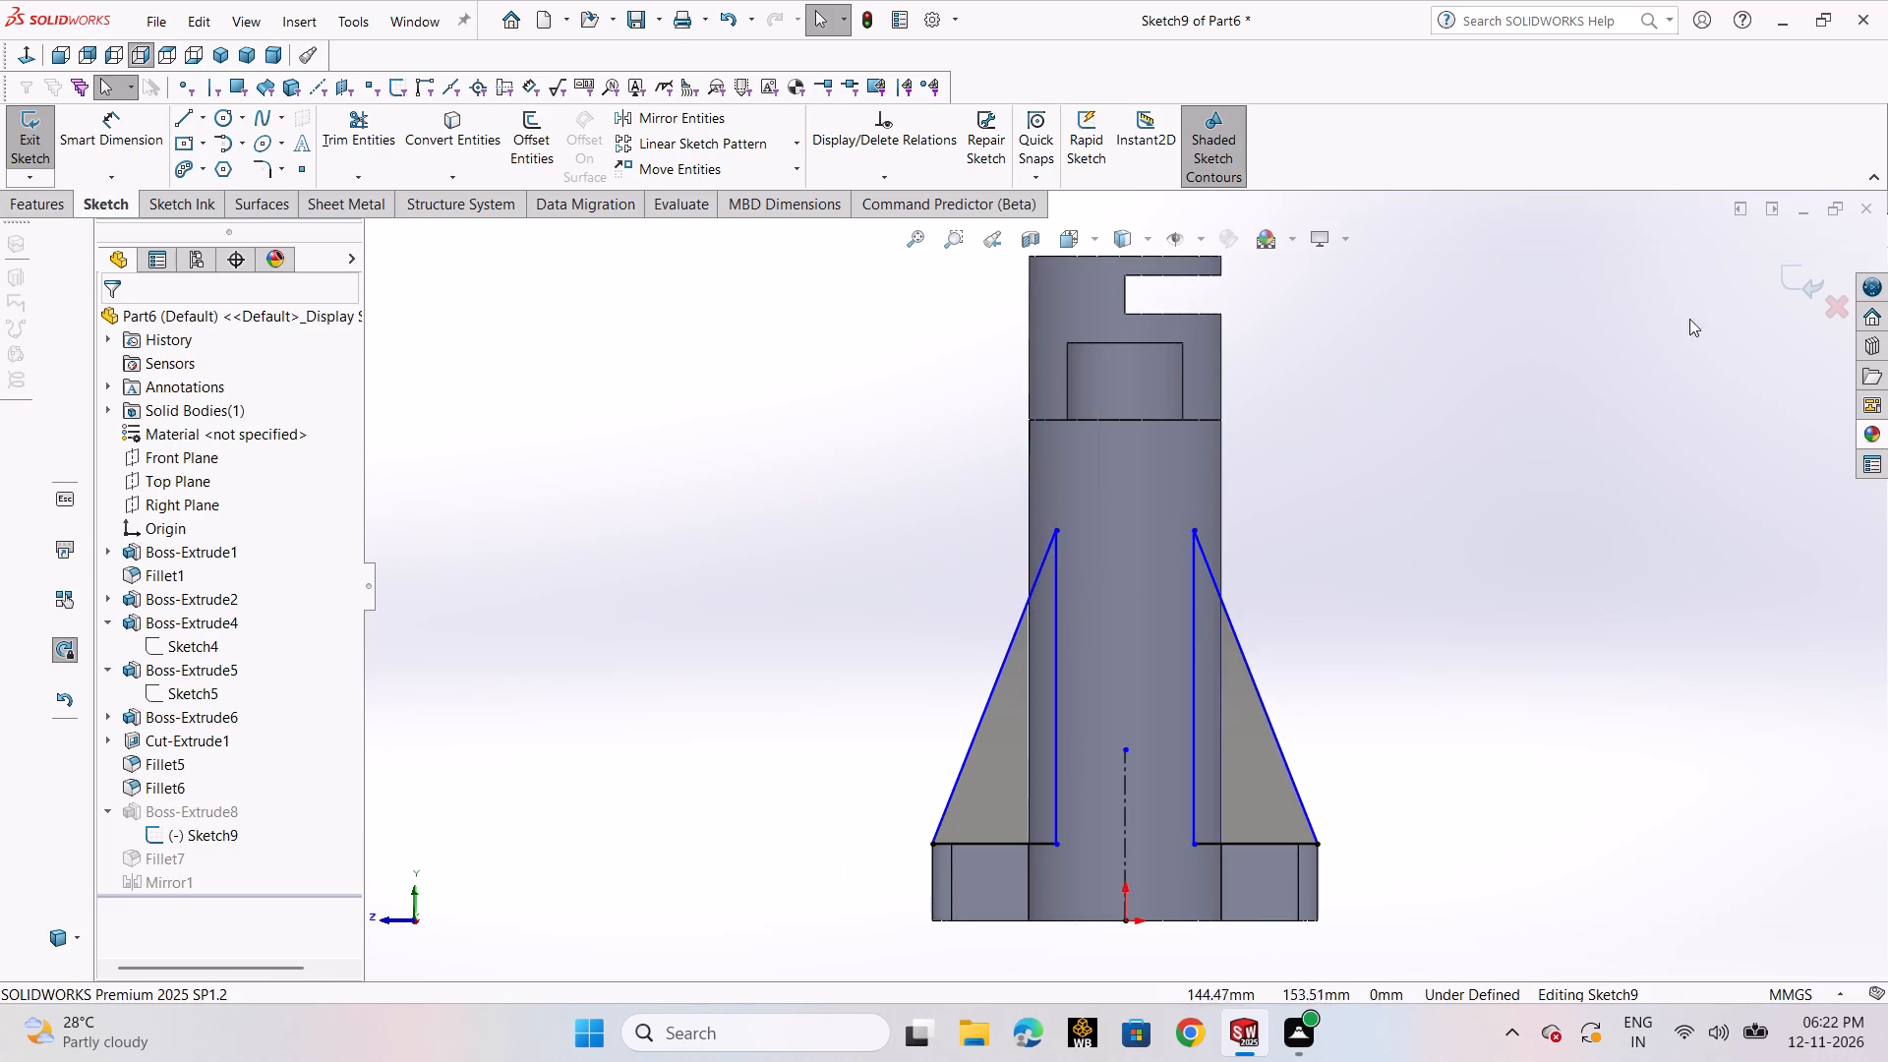
click(1778, 284)
click(1786, 282)
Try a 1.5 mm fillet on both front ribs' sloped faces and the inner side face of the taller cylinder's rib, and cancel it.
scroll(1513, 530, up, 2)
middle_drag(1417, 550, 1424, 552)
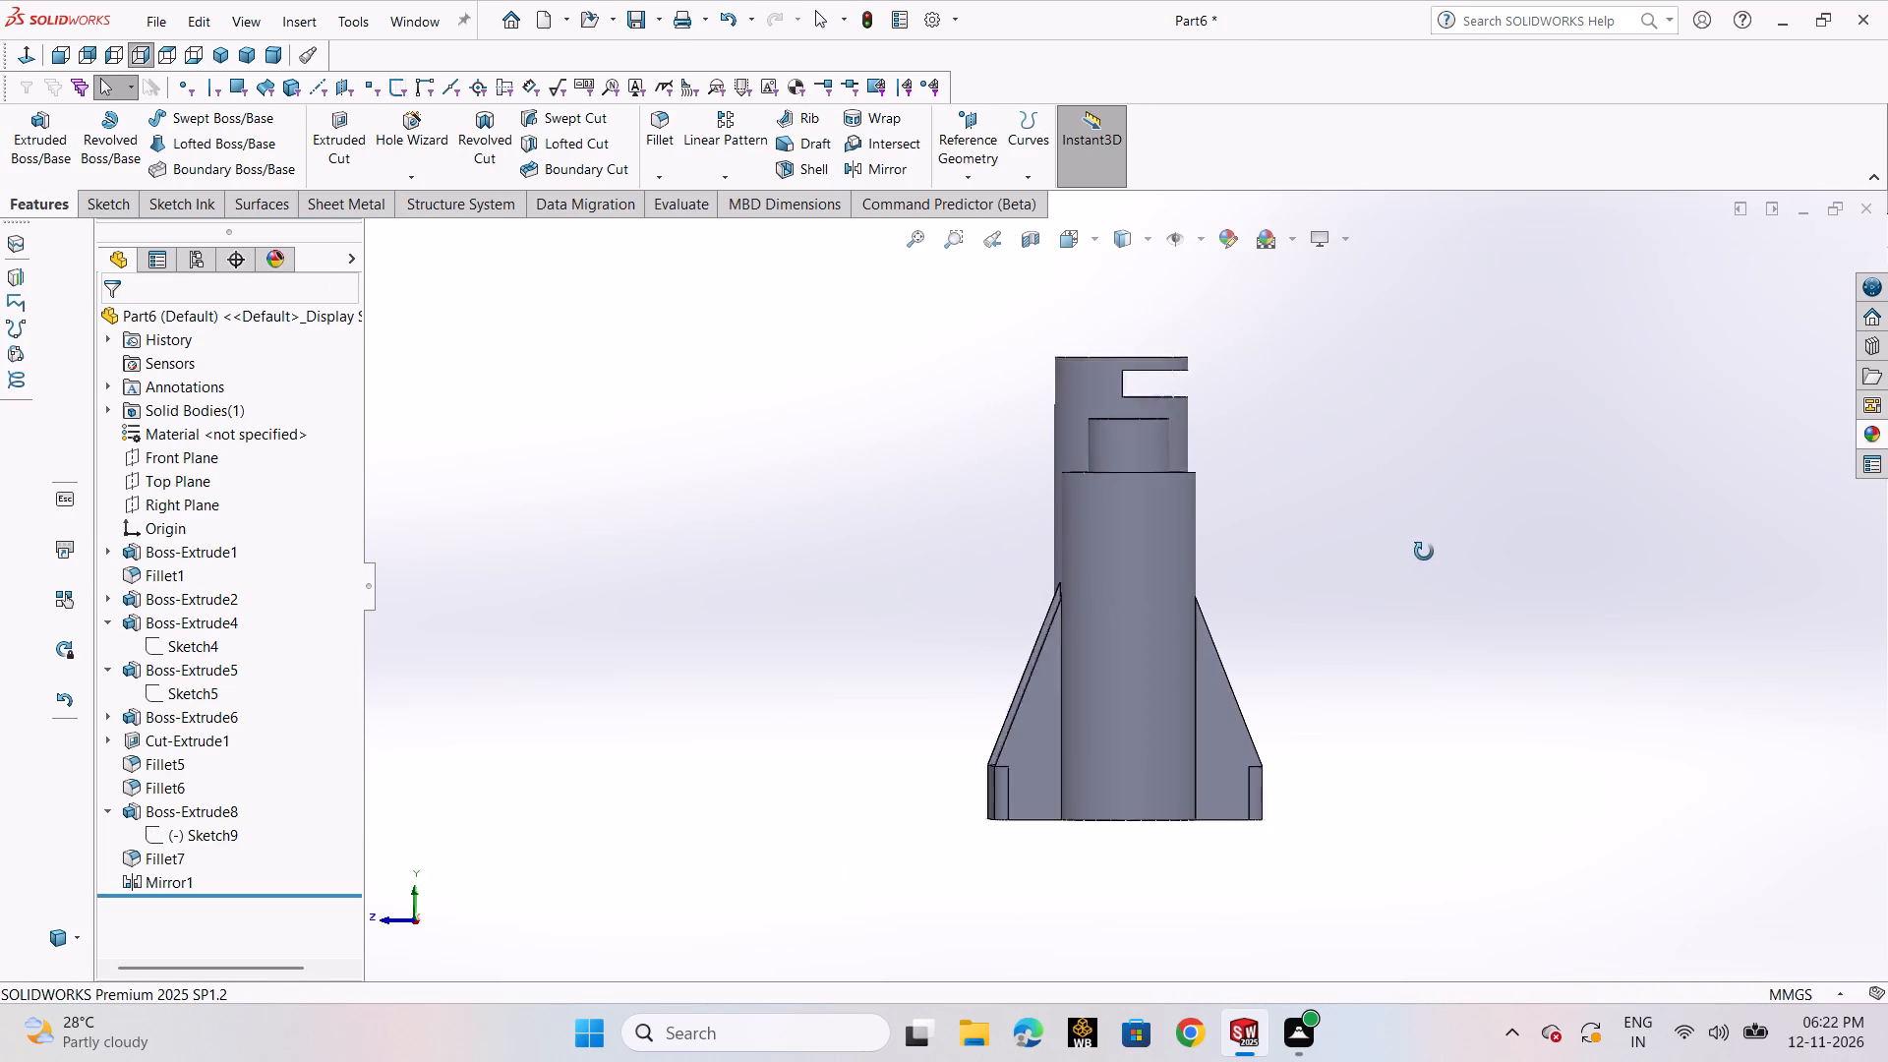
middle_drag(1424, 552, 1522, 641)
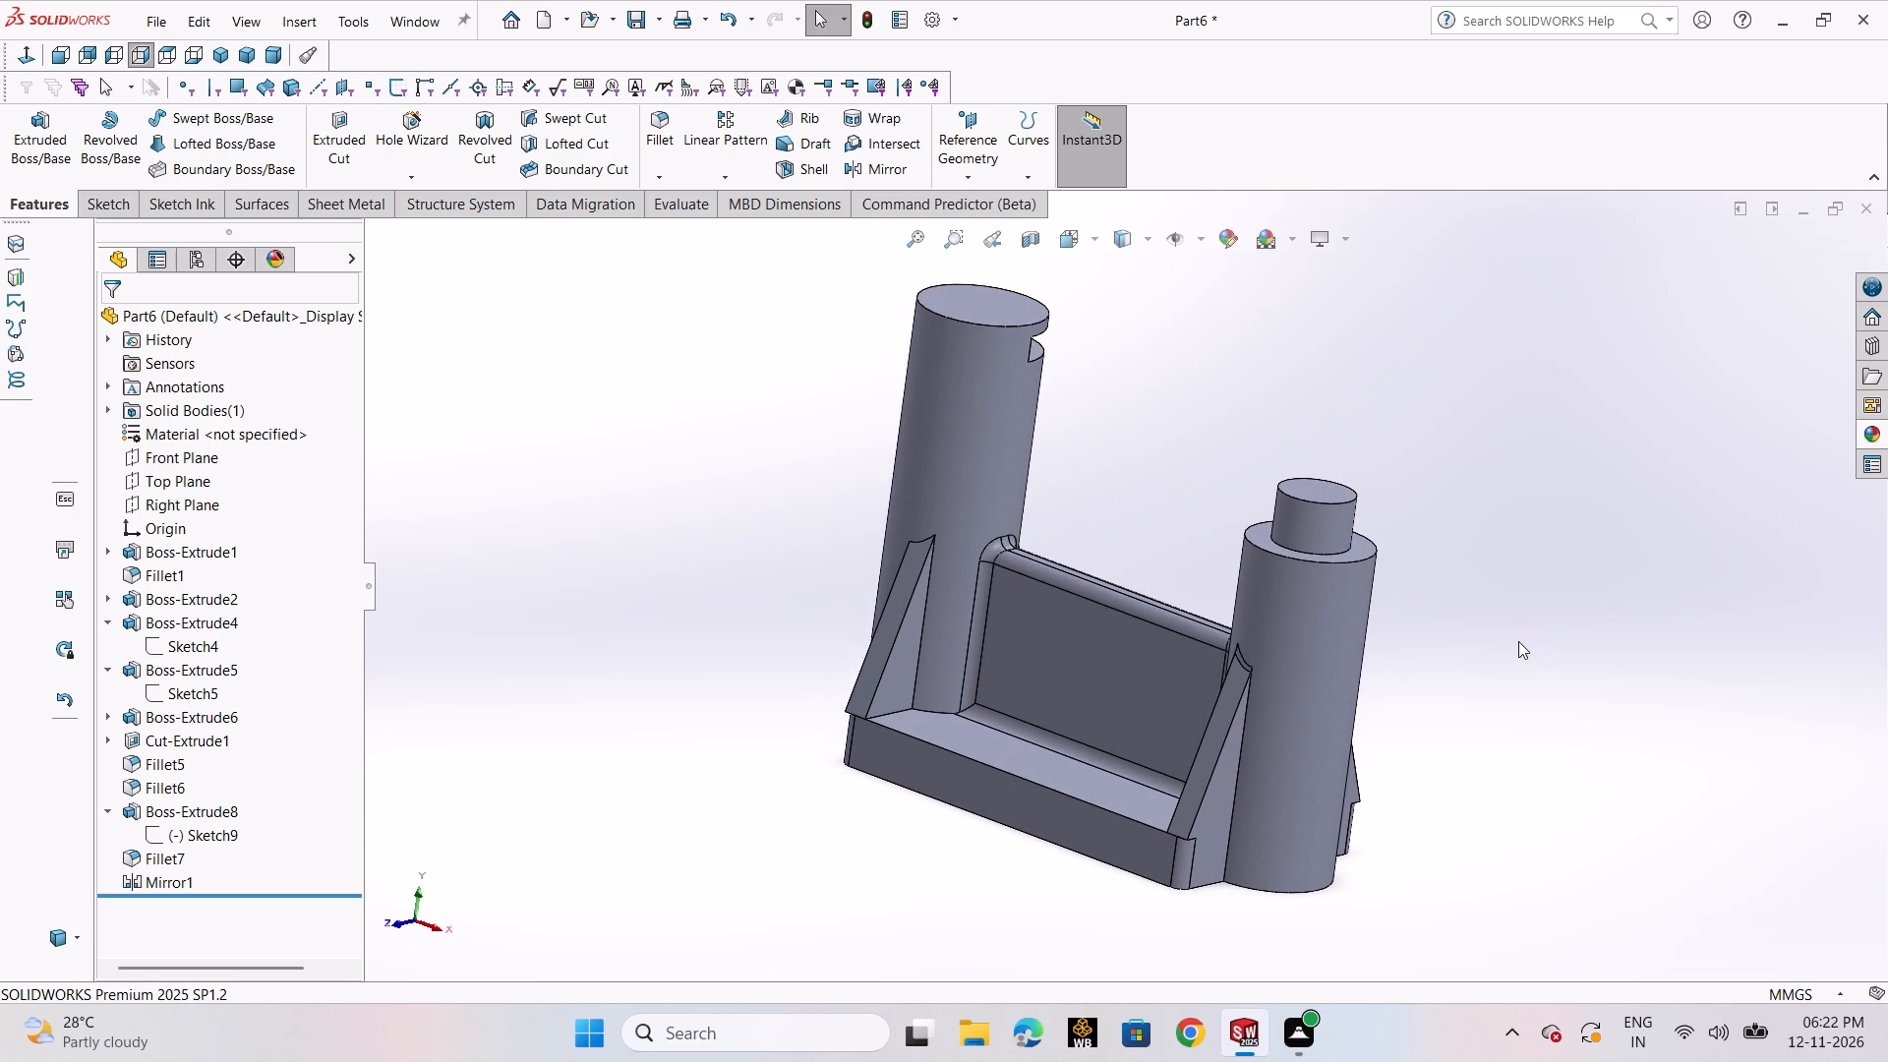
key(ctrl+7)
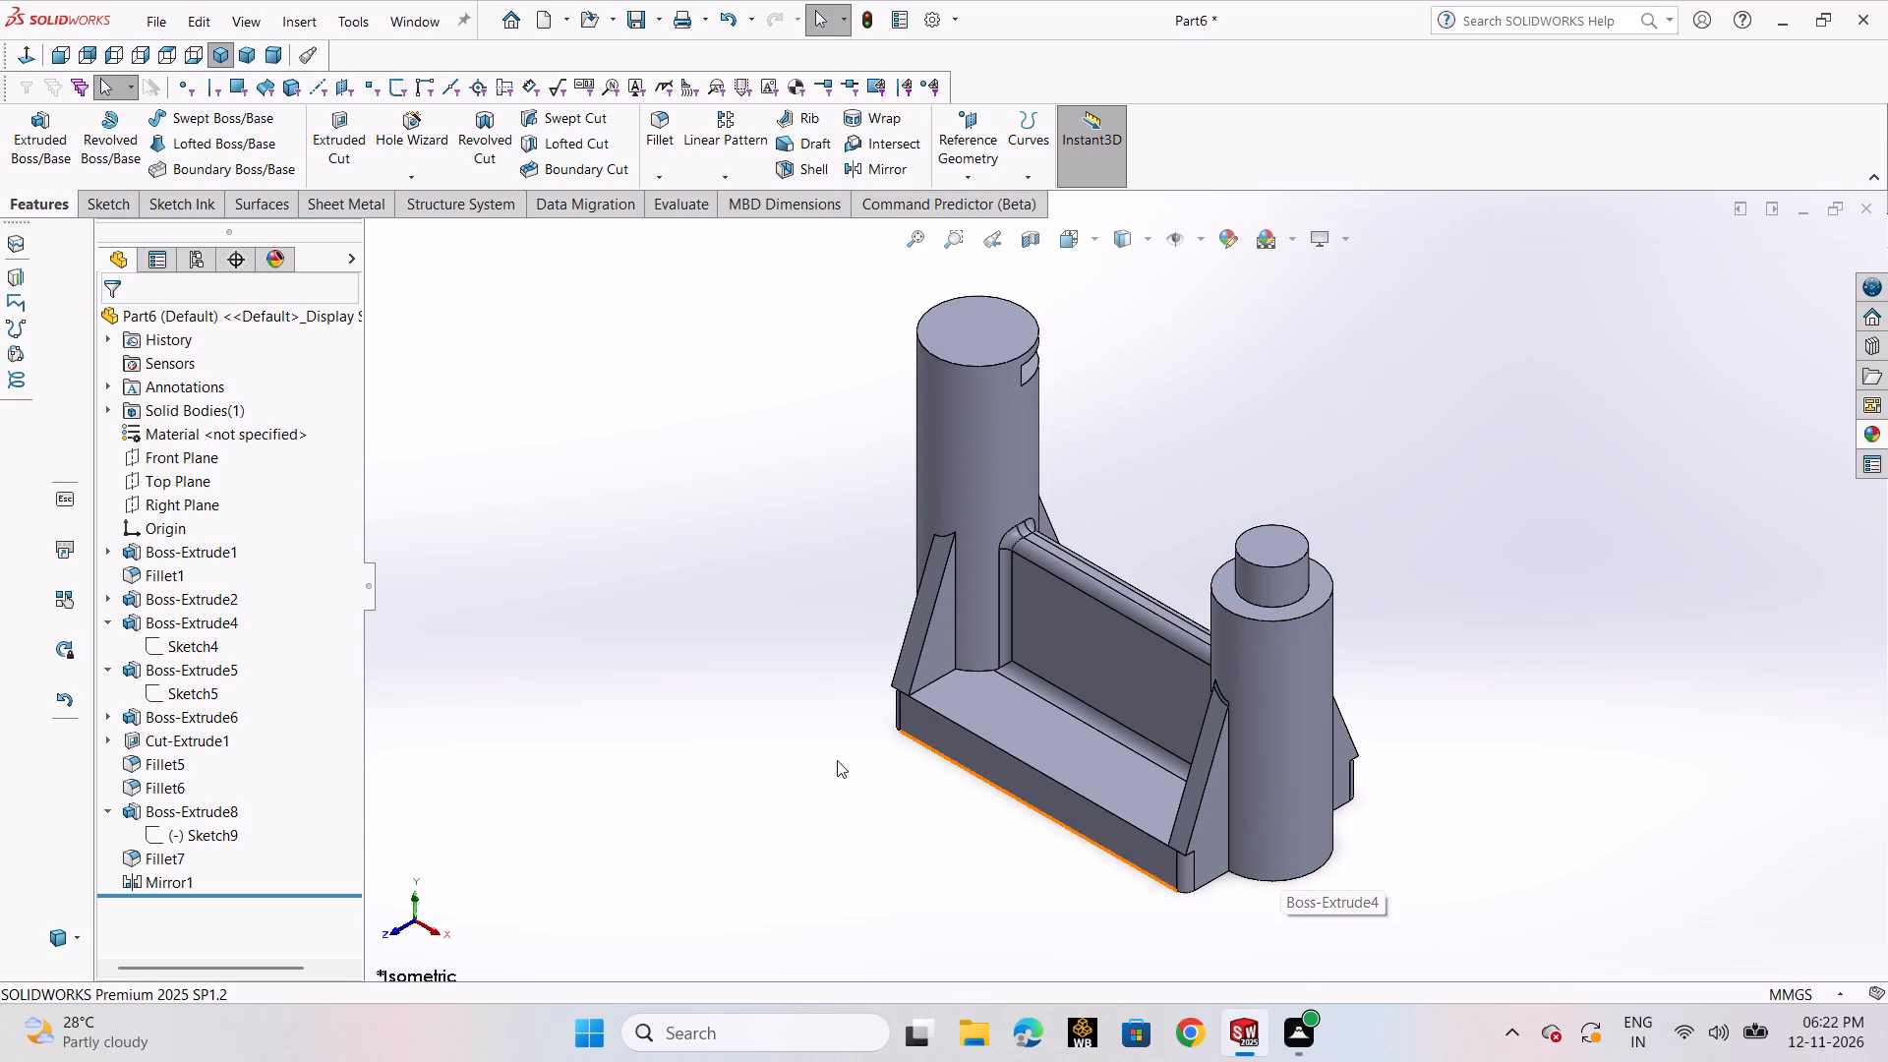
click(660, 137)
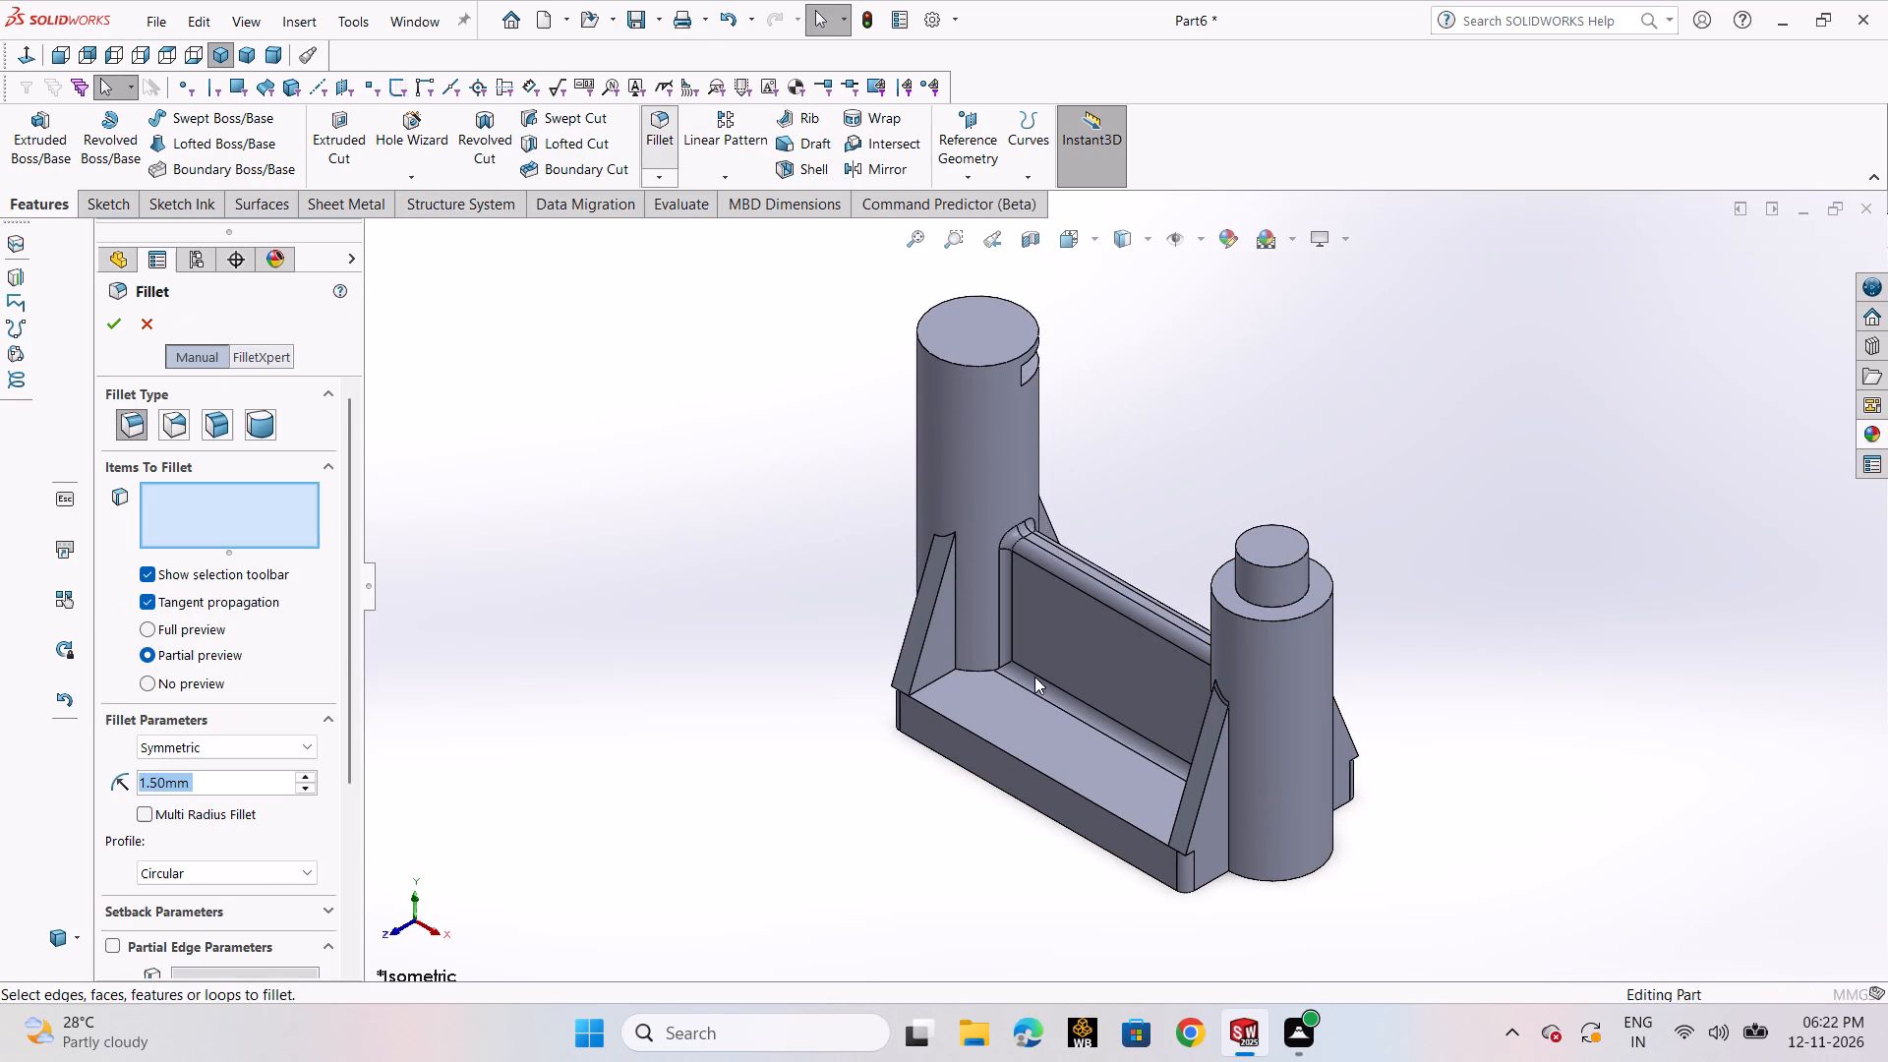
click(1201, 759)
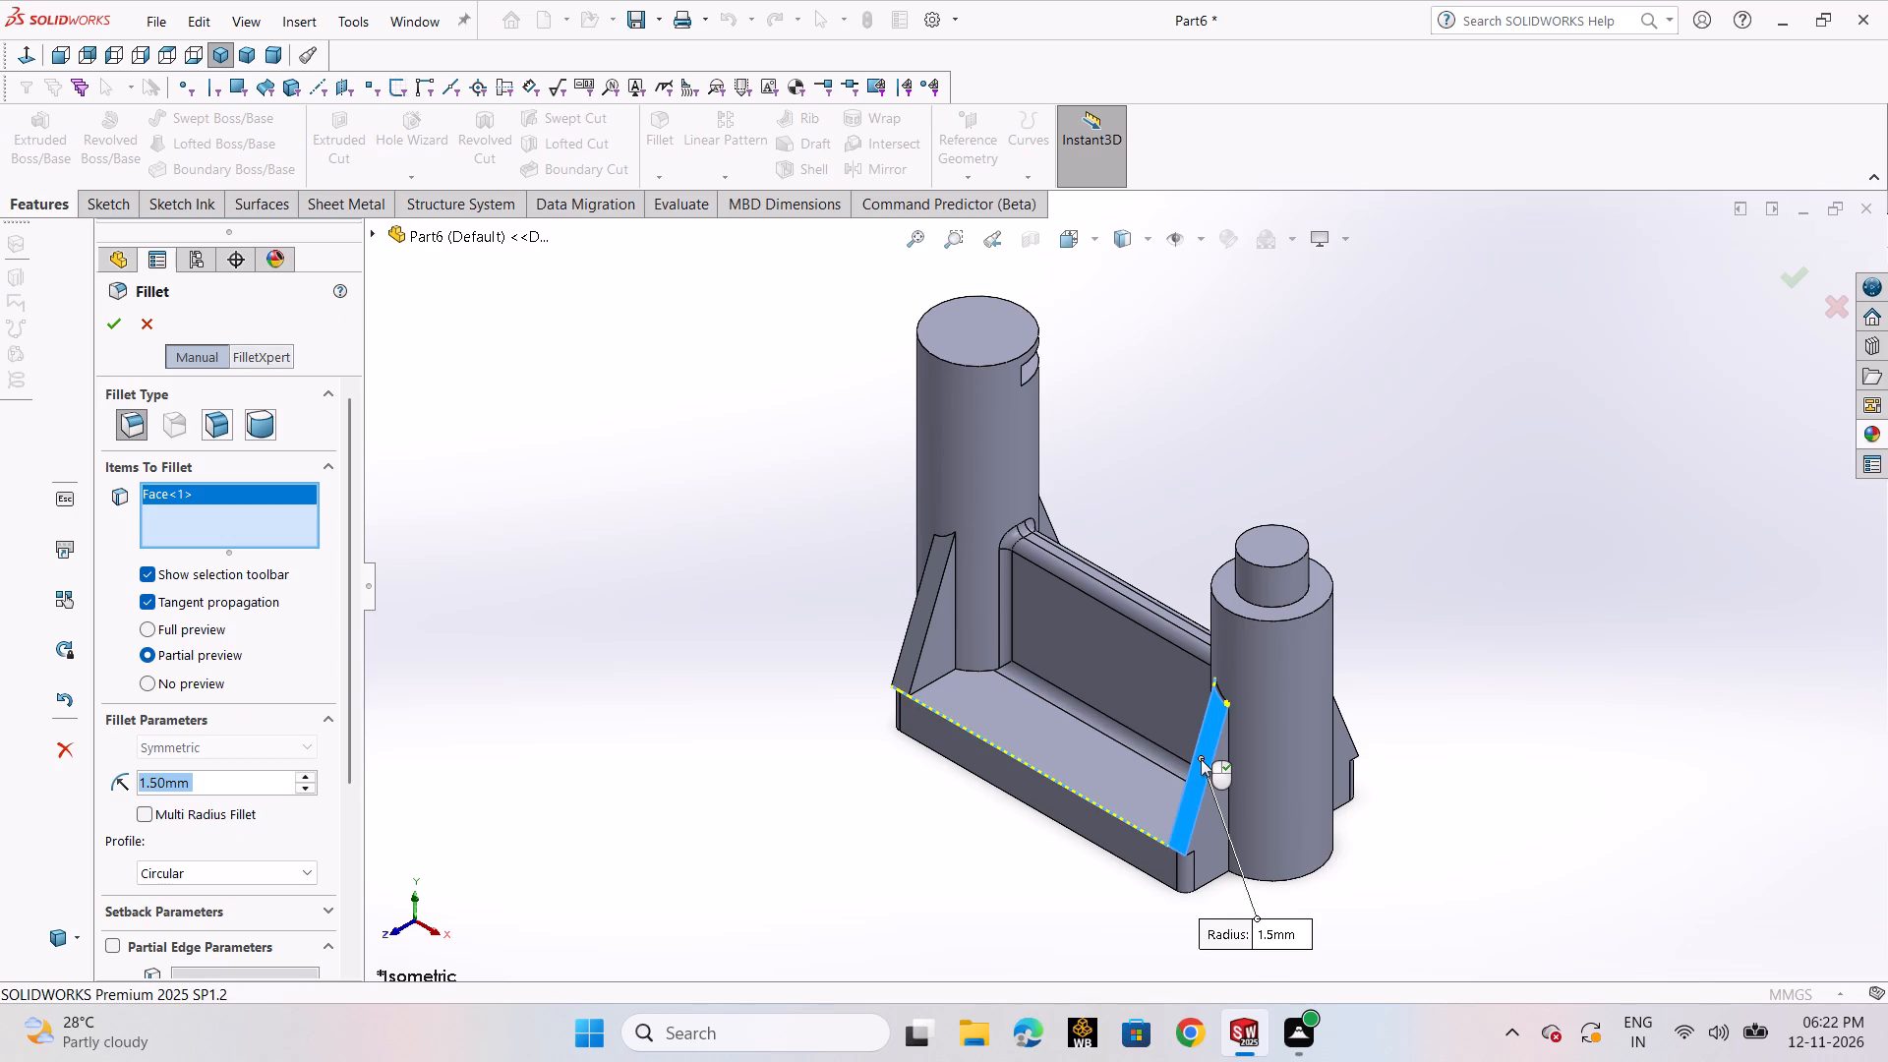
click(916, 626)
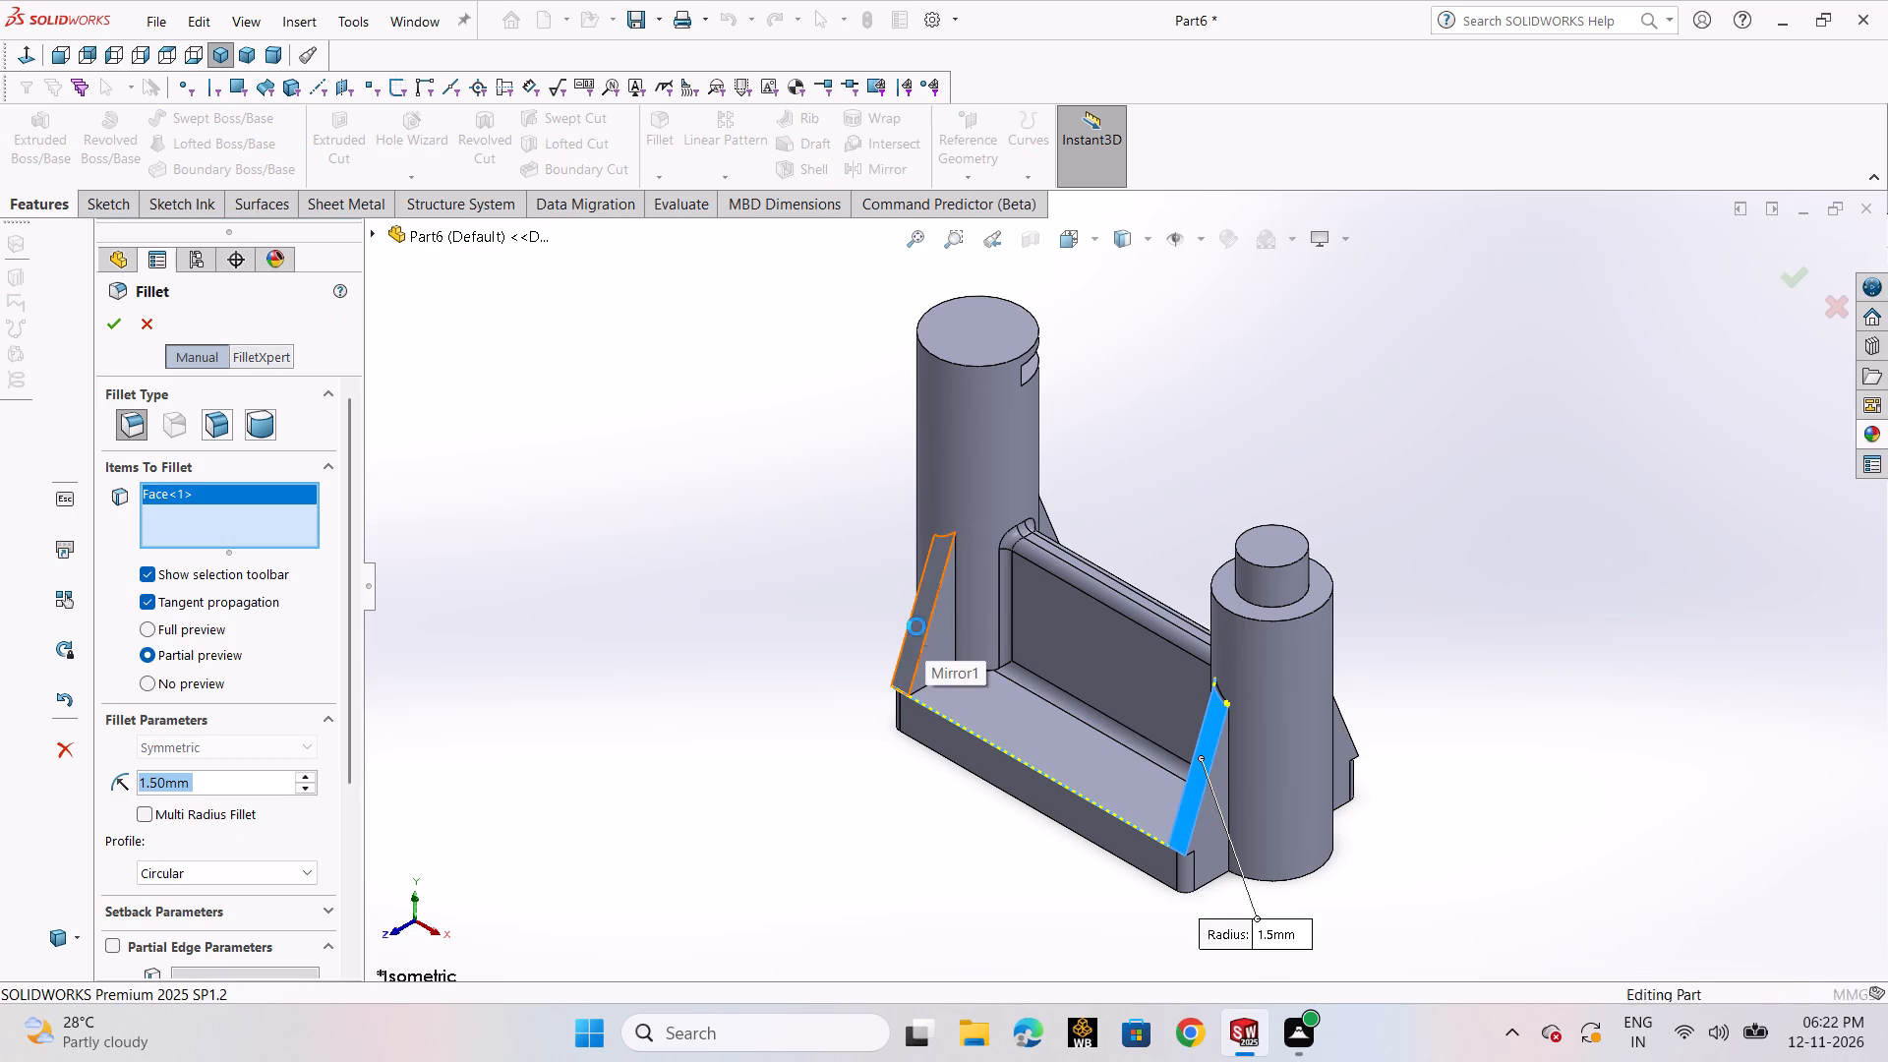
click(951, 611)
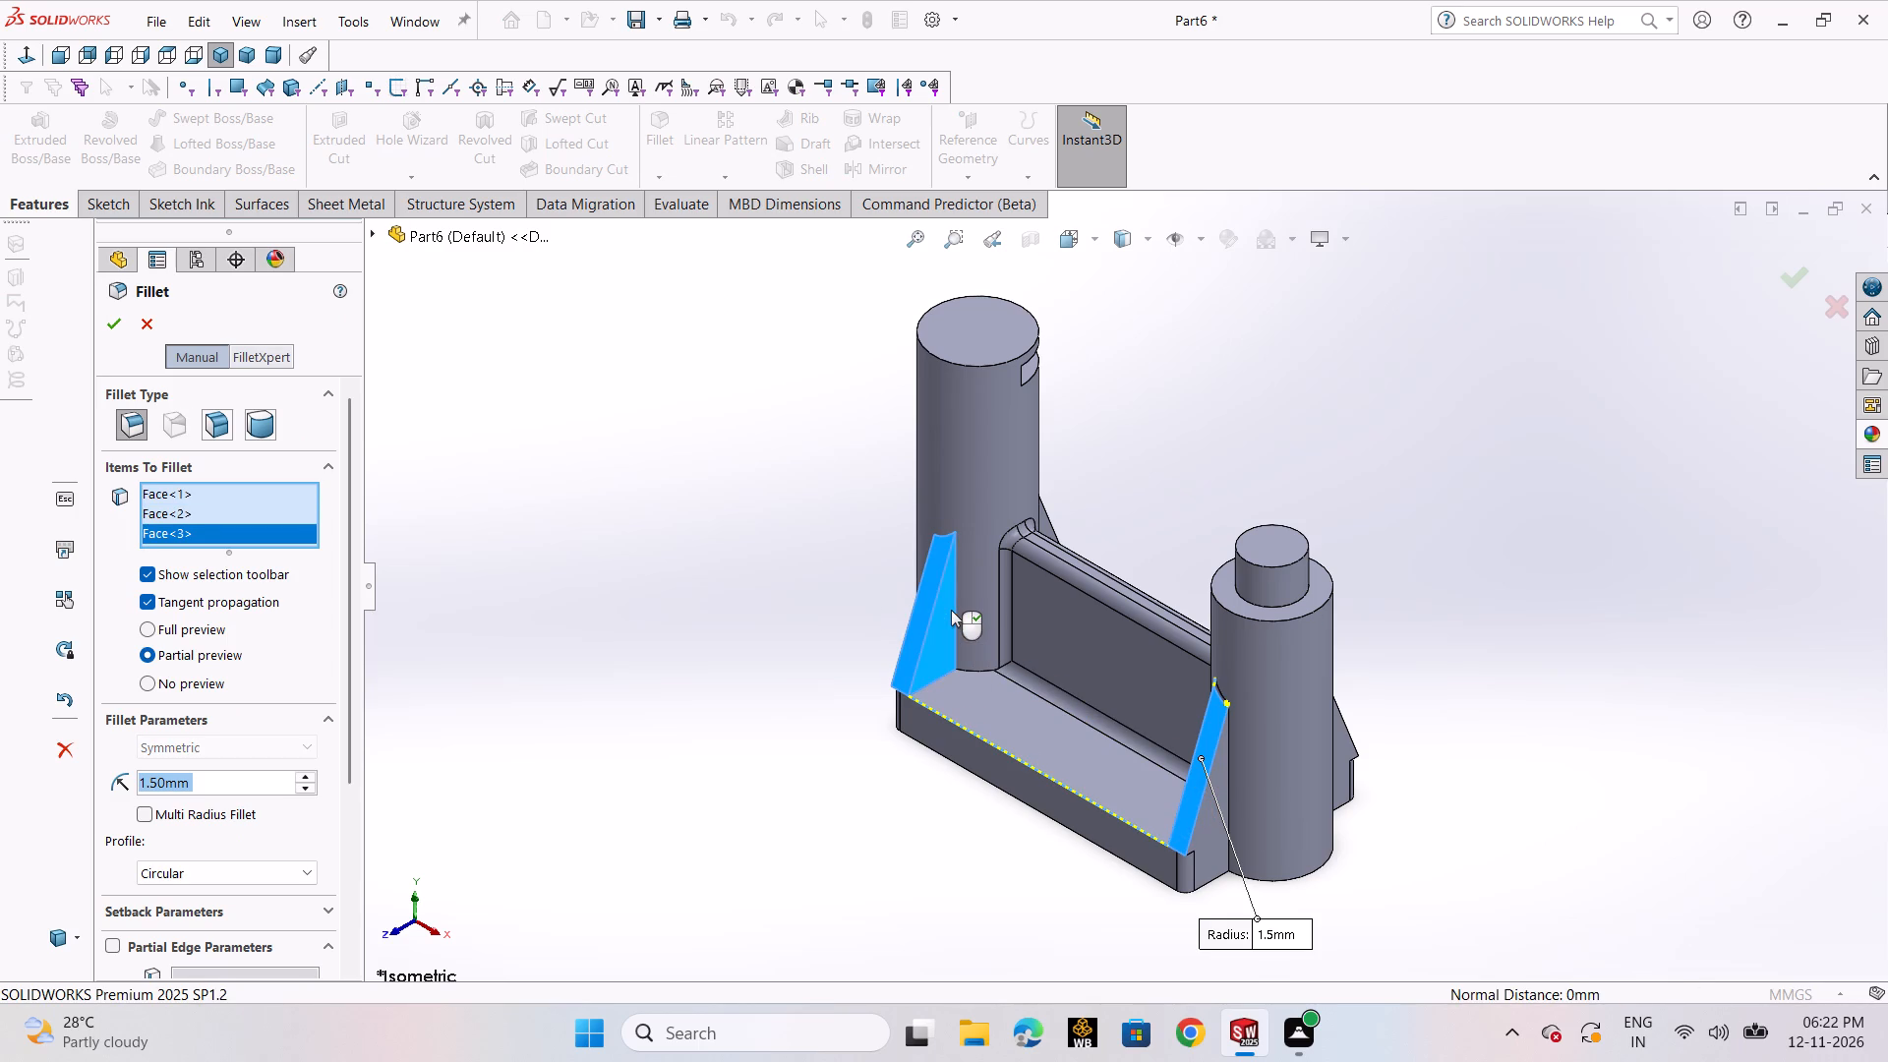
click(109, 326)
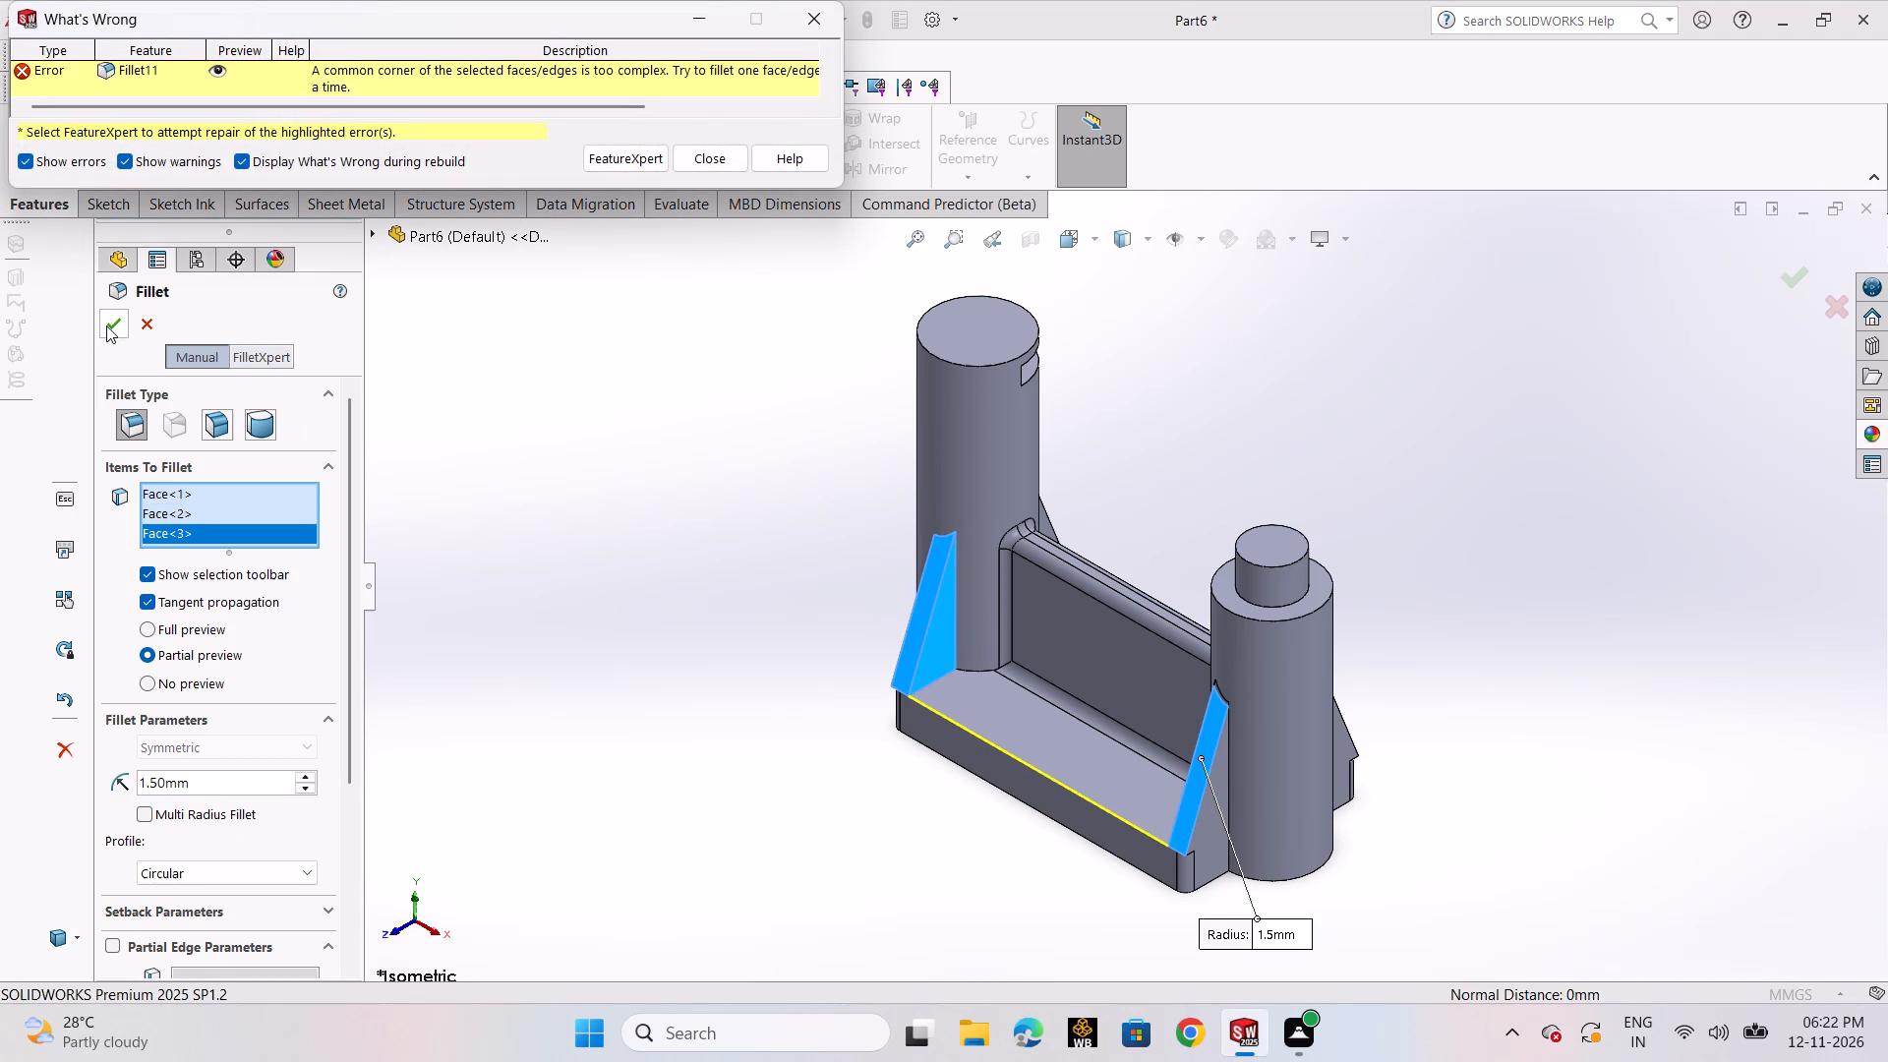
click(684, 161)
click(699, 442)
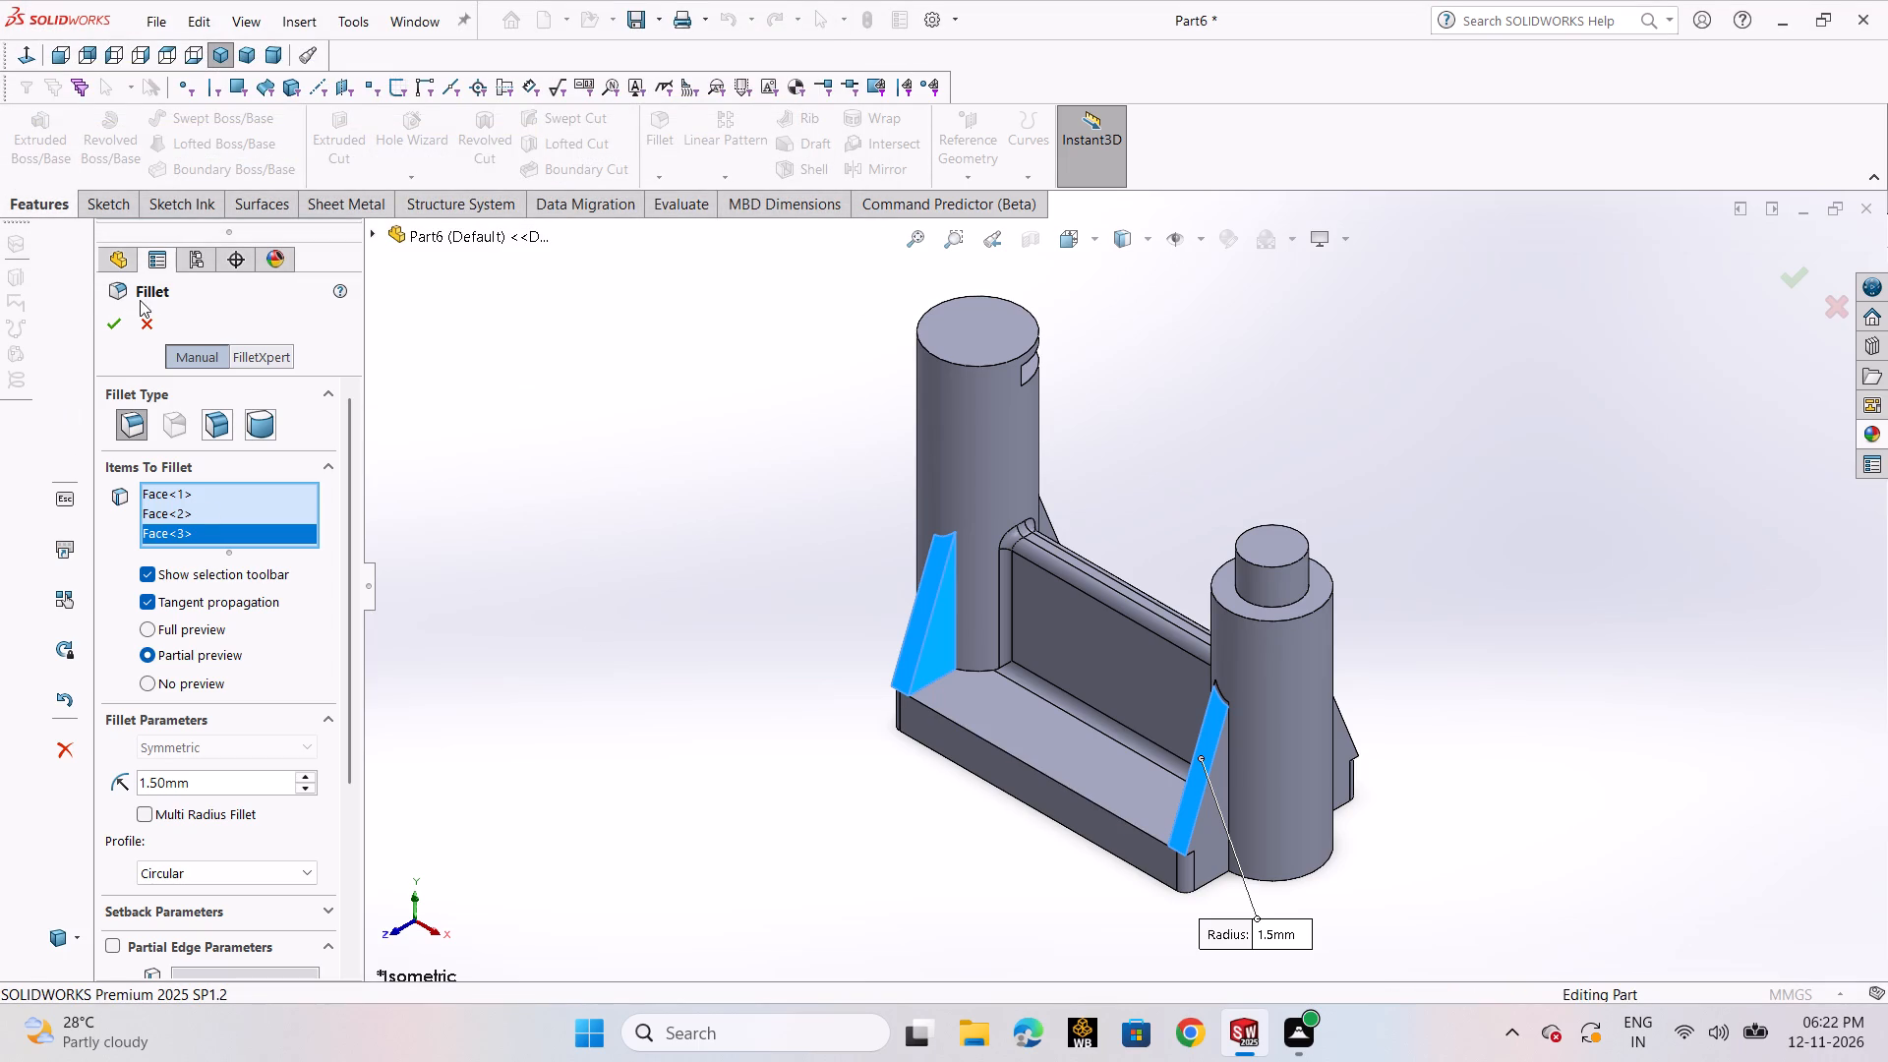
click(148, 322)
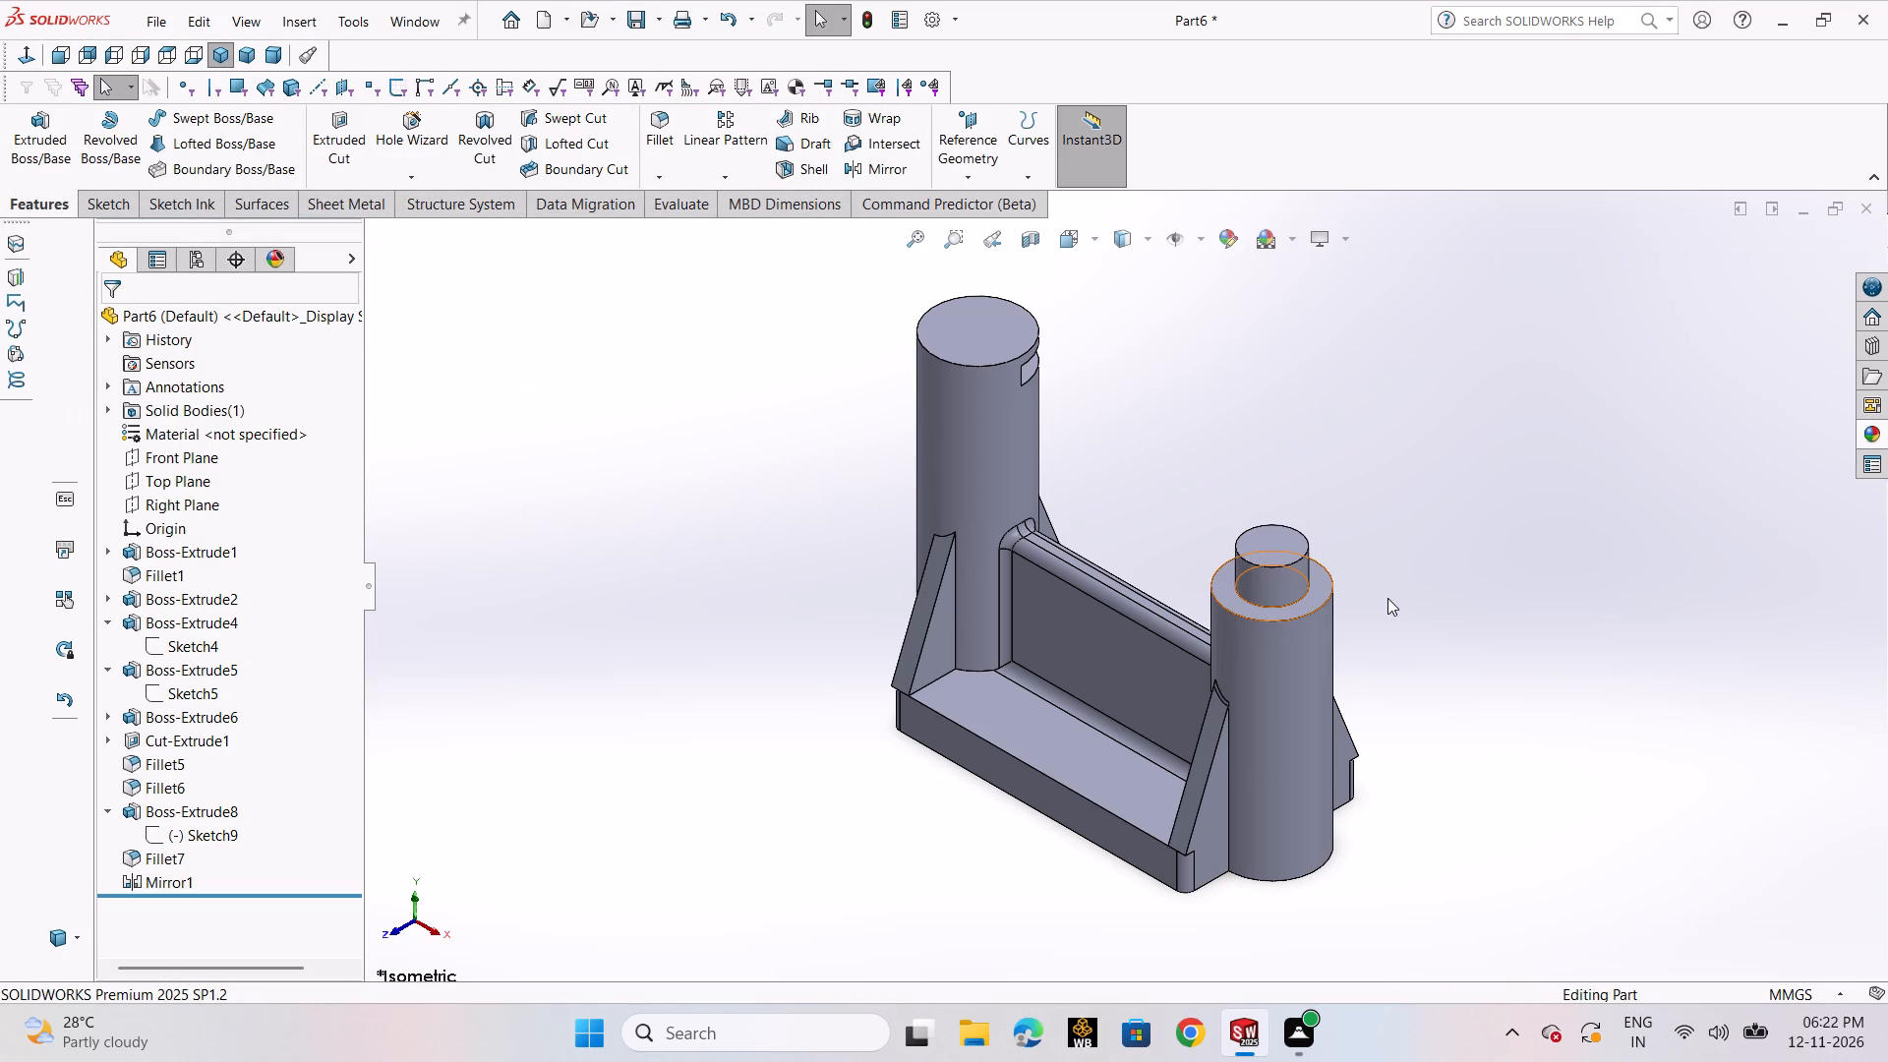
Fillet the vertical edge where the front rib's outer side meets the shorter cylinder with a 1.5 mm radius.
click(656, 147)
click(1230, 774)
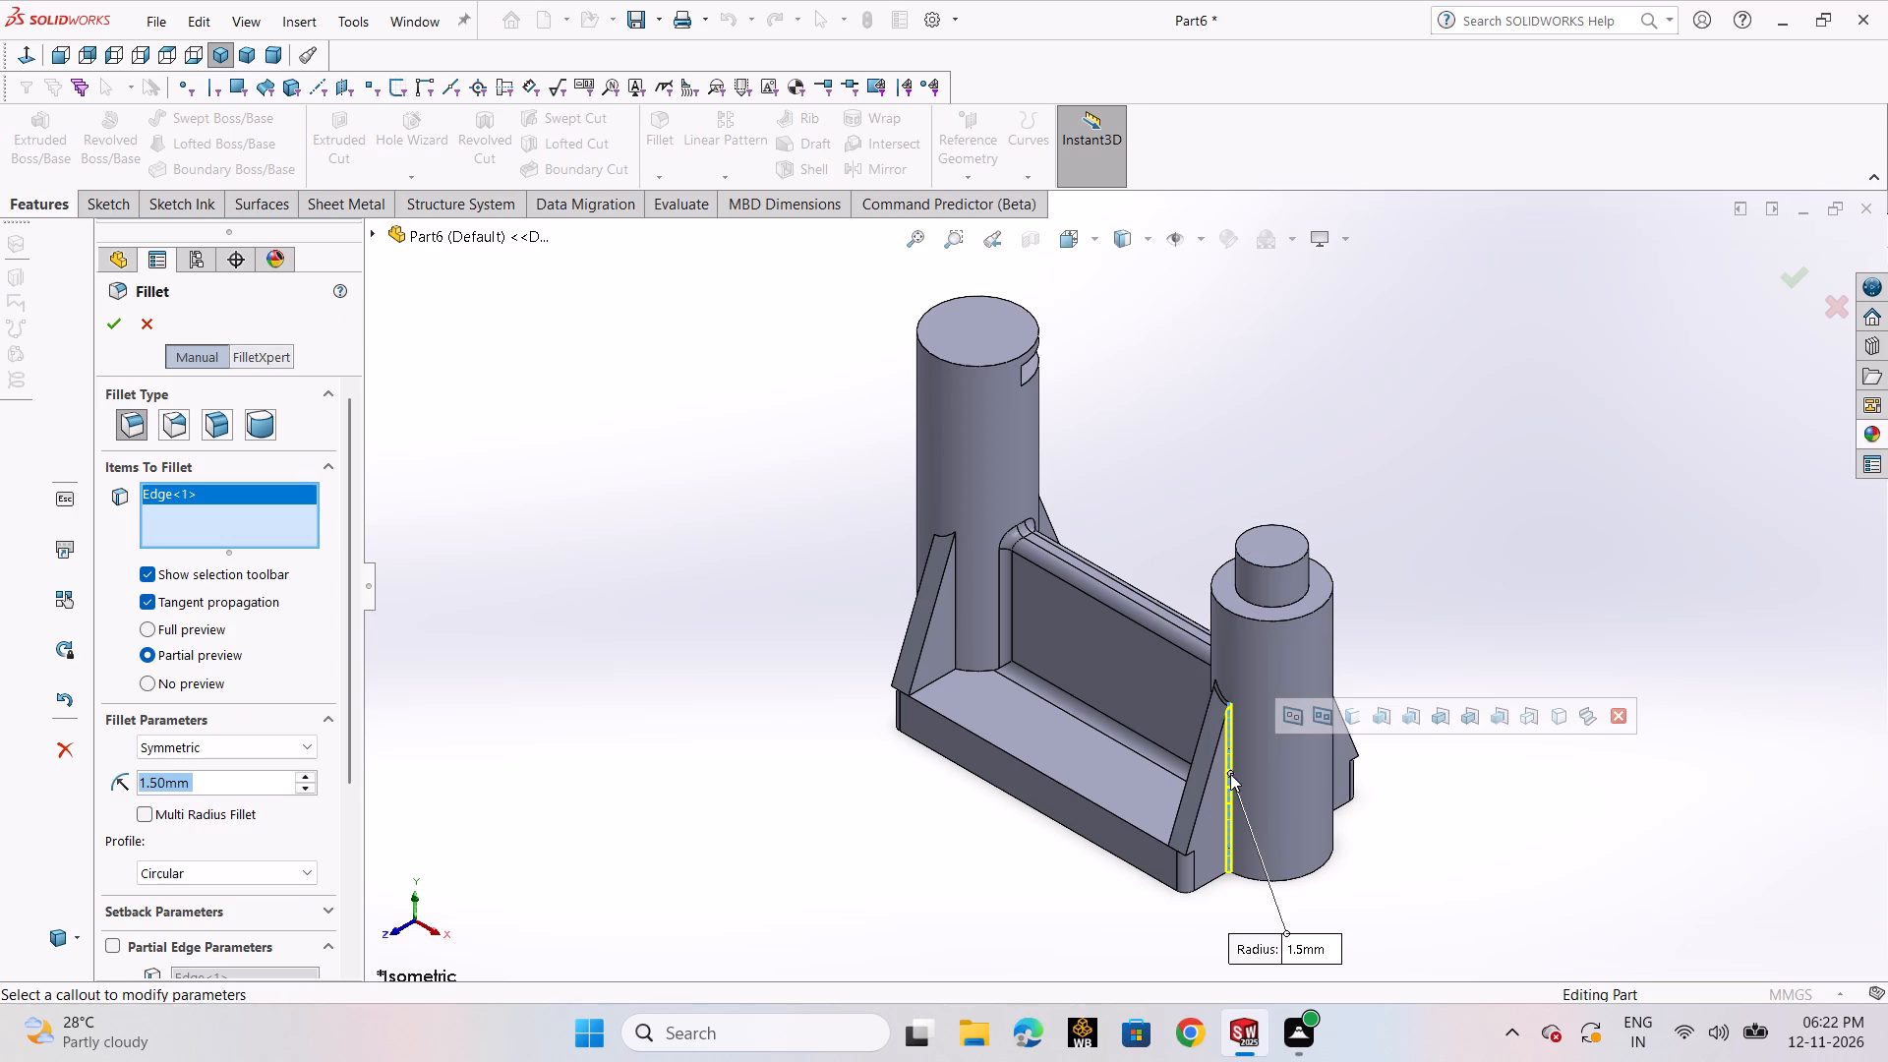
click(111, 326)
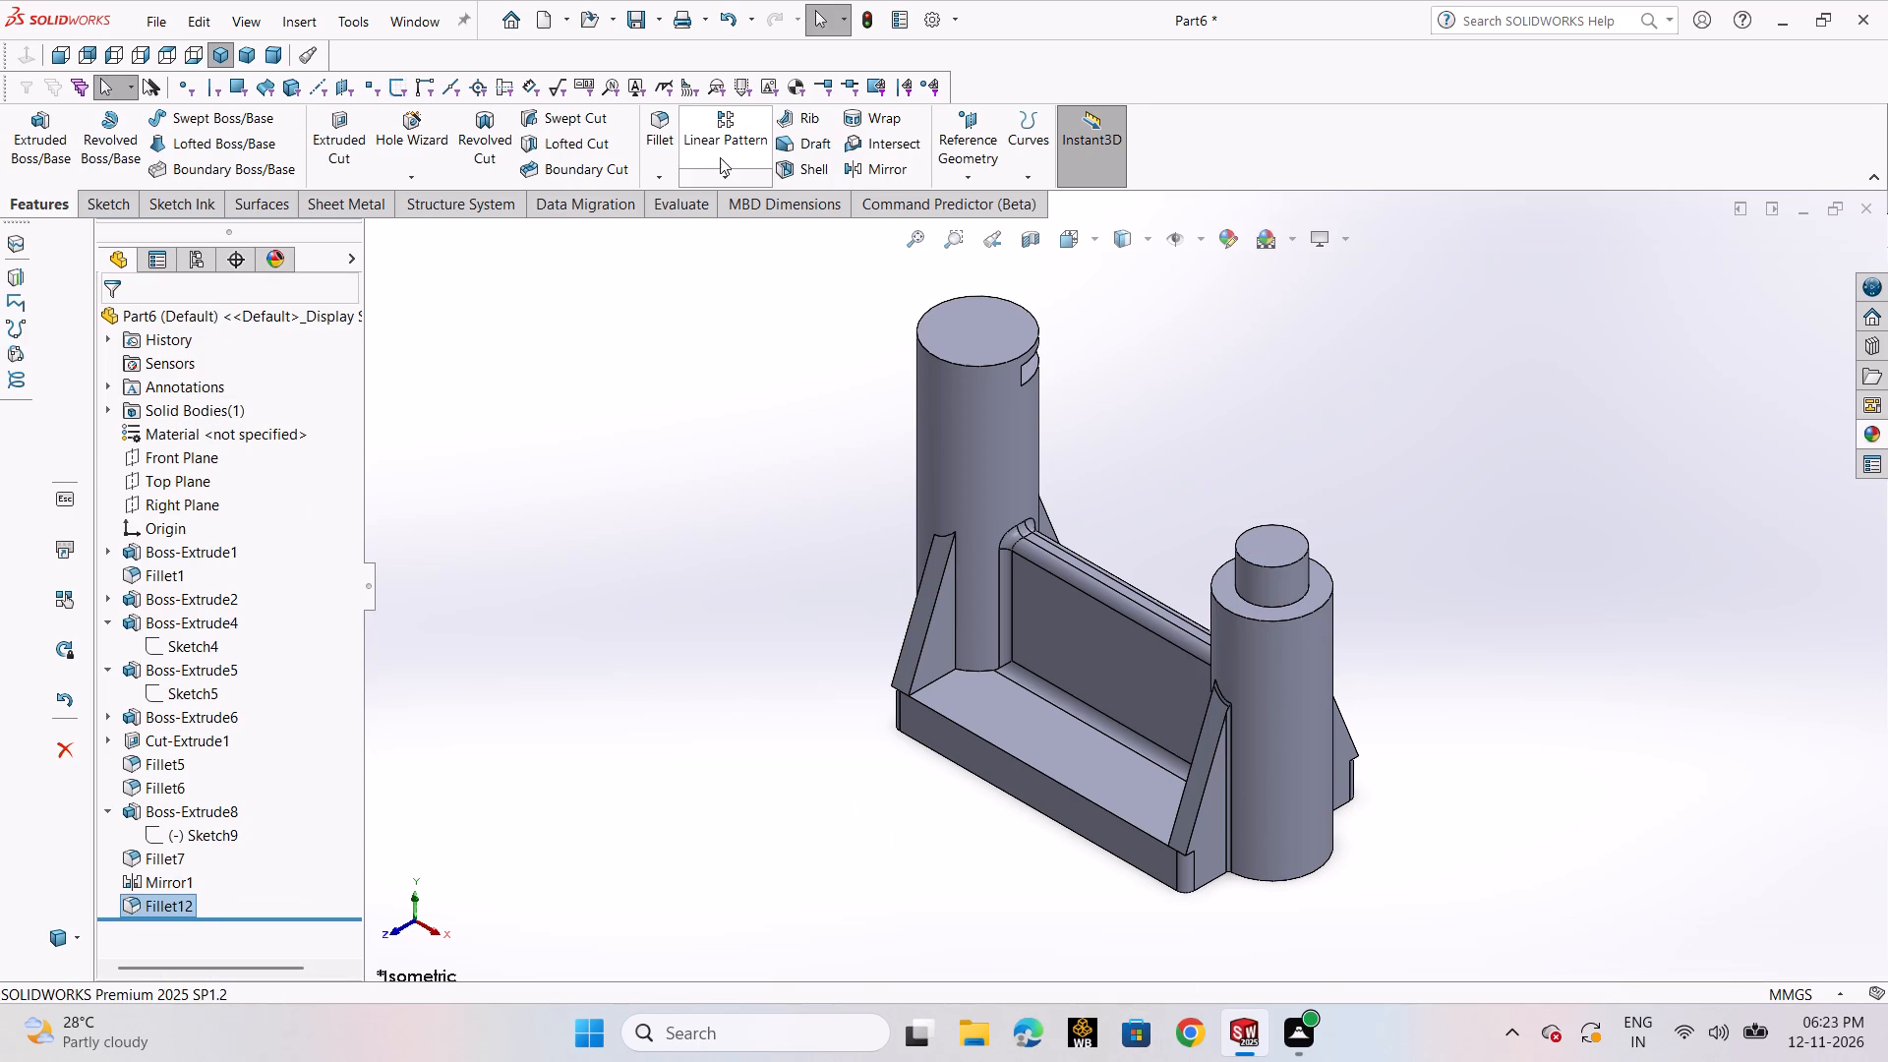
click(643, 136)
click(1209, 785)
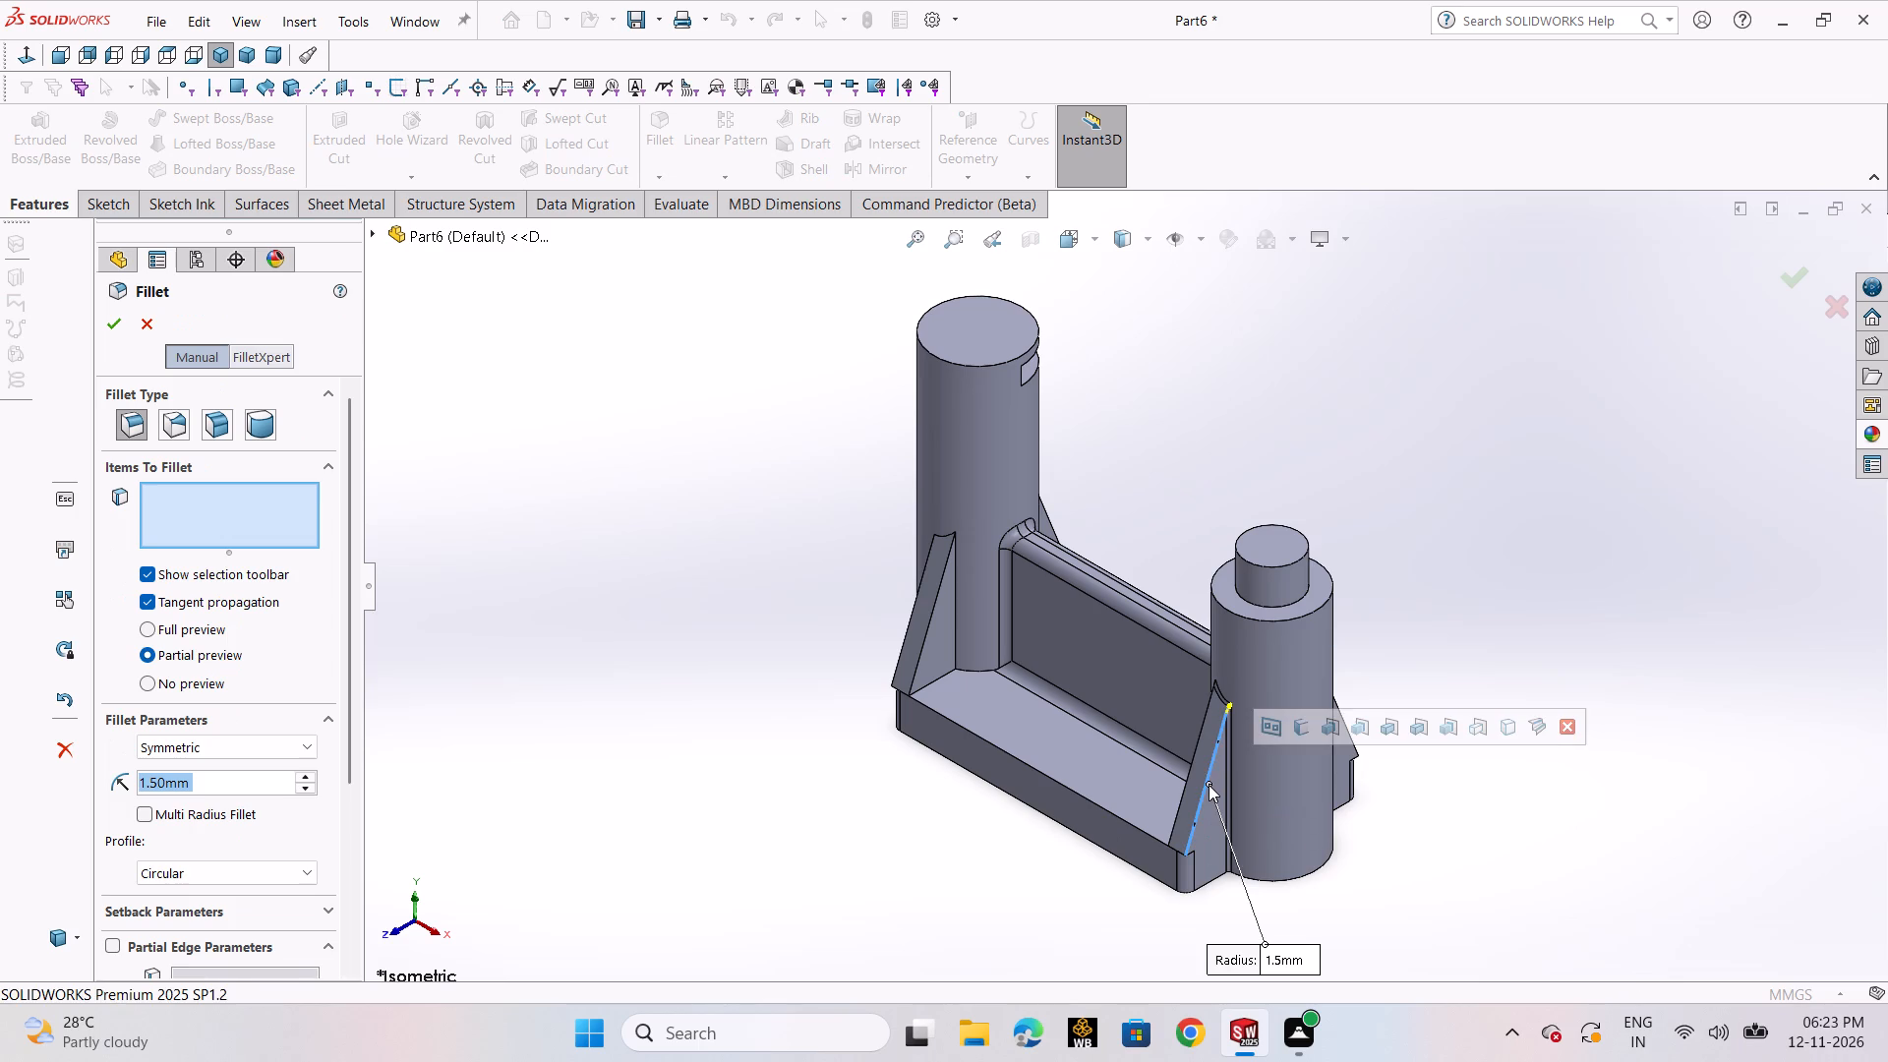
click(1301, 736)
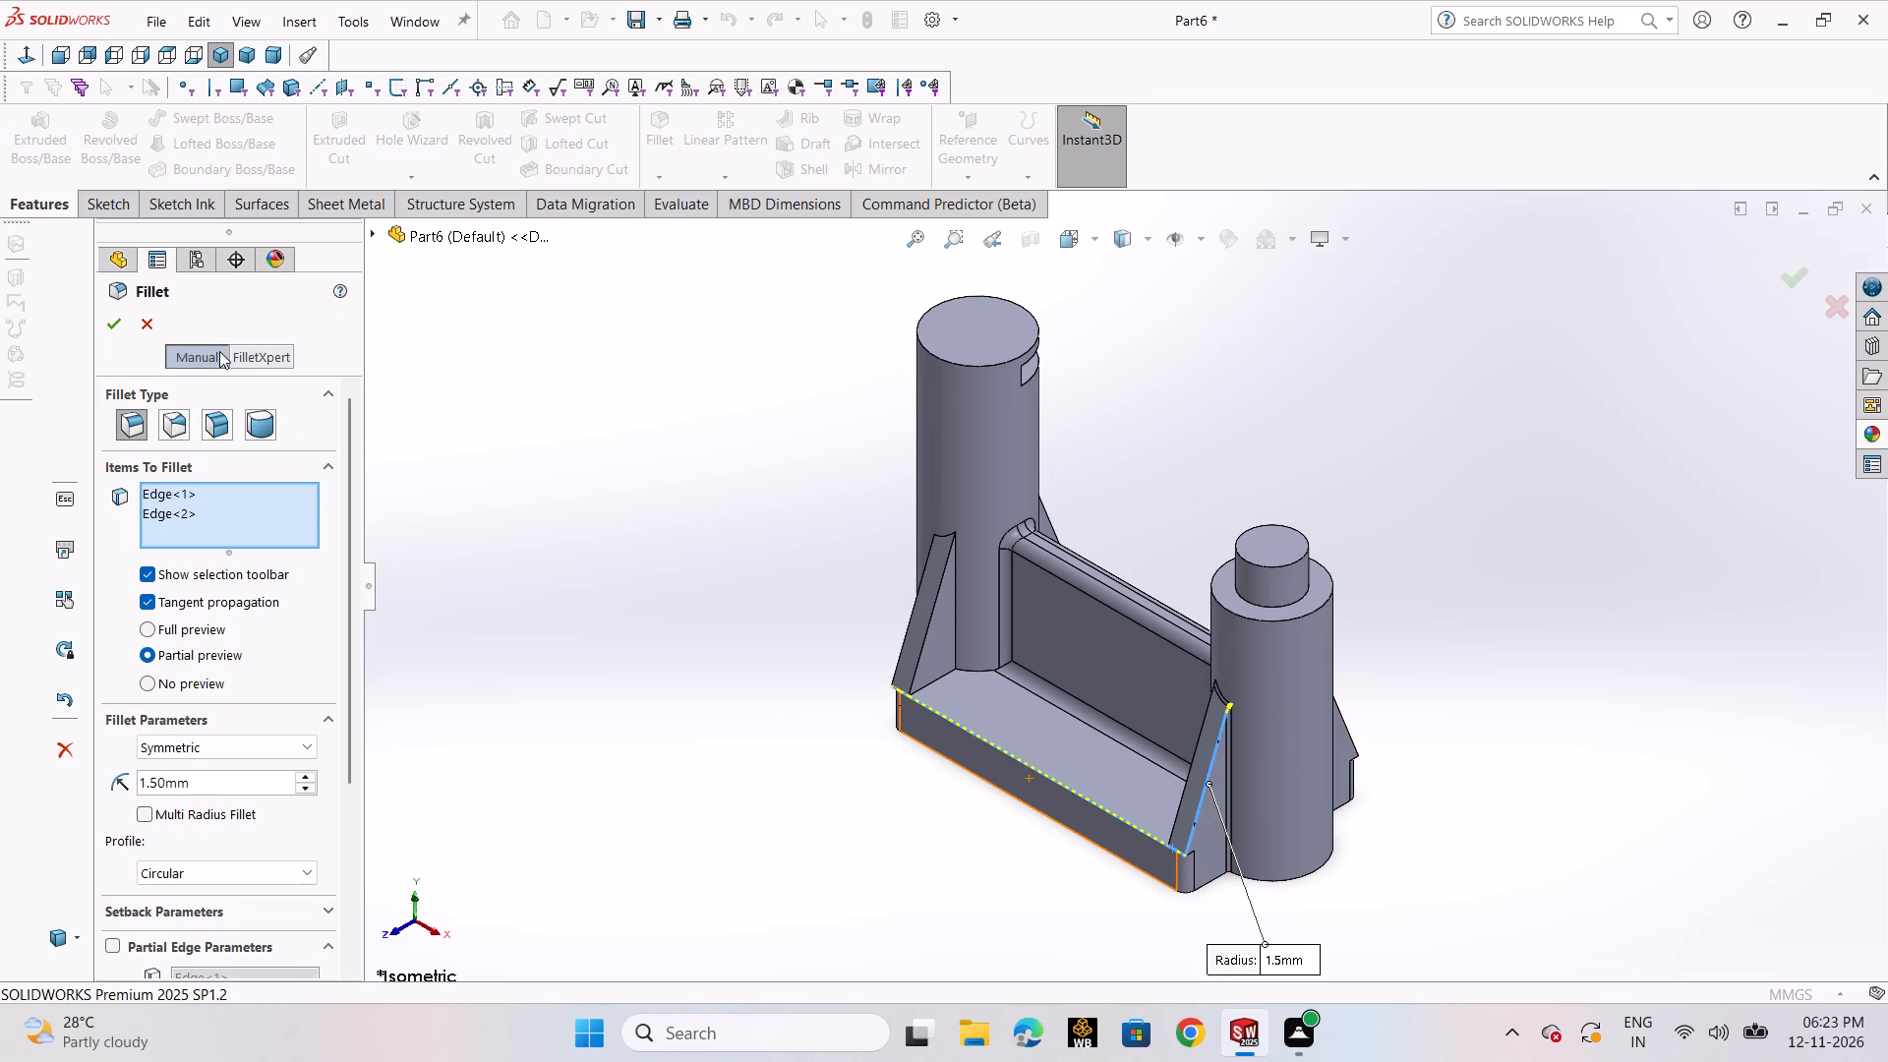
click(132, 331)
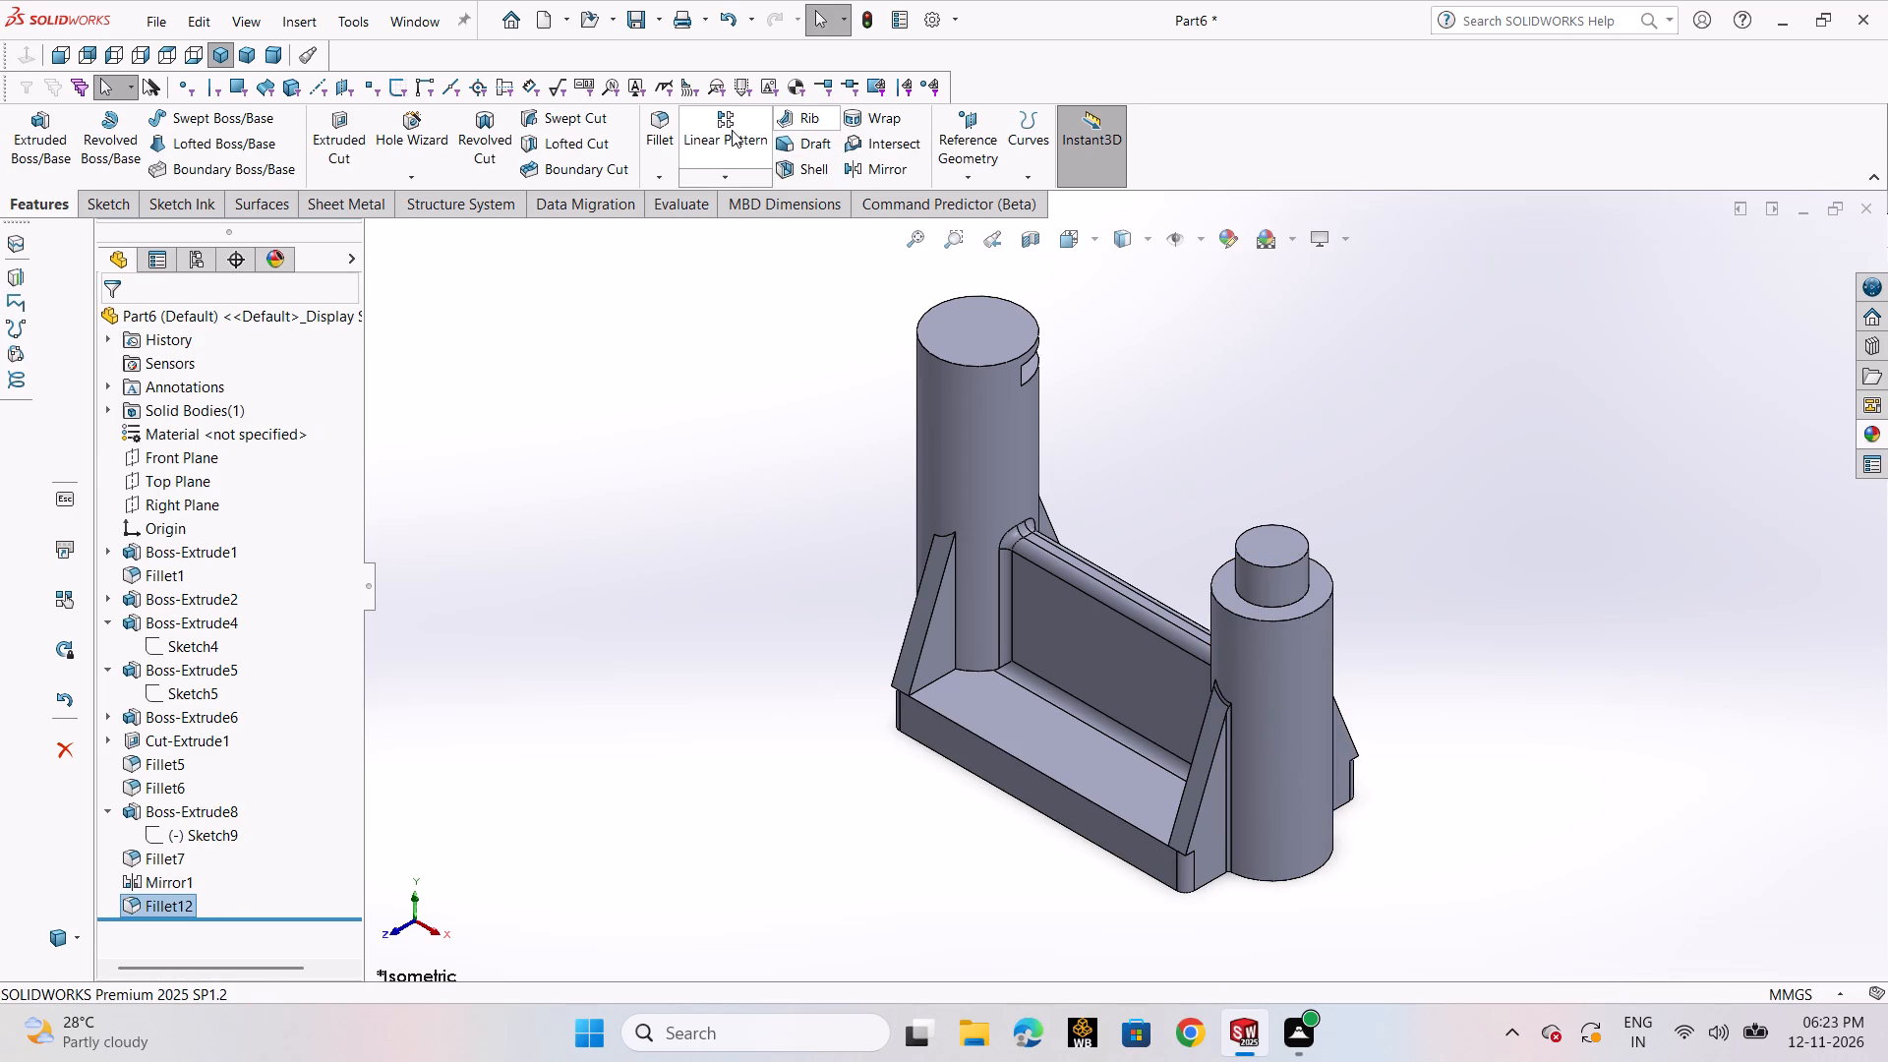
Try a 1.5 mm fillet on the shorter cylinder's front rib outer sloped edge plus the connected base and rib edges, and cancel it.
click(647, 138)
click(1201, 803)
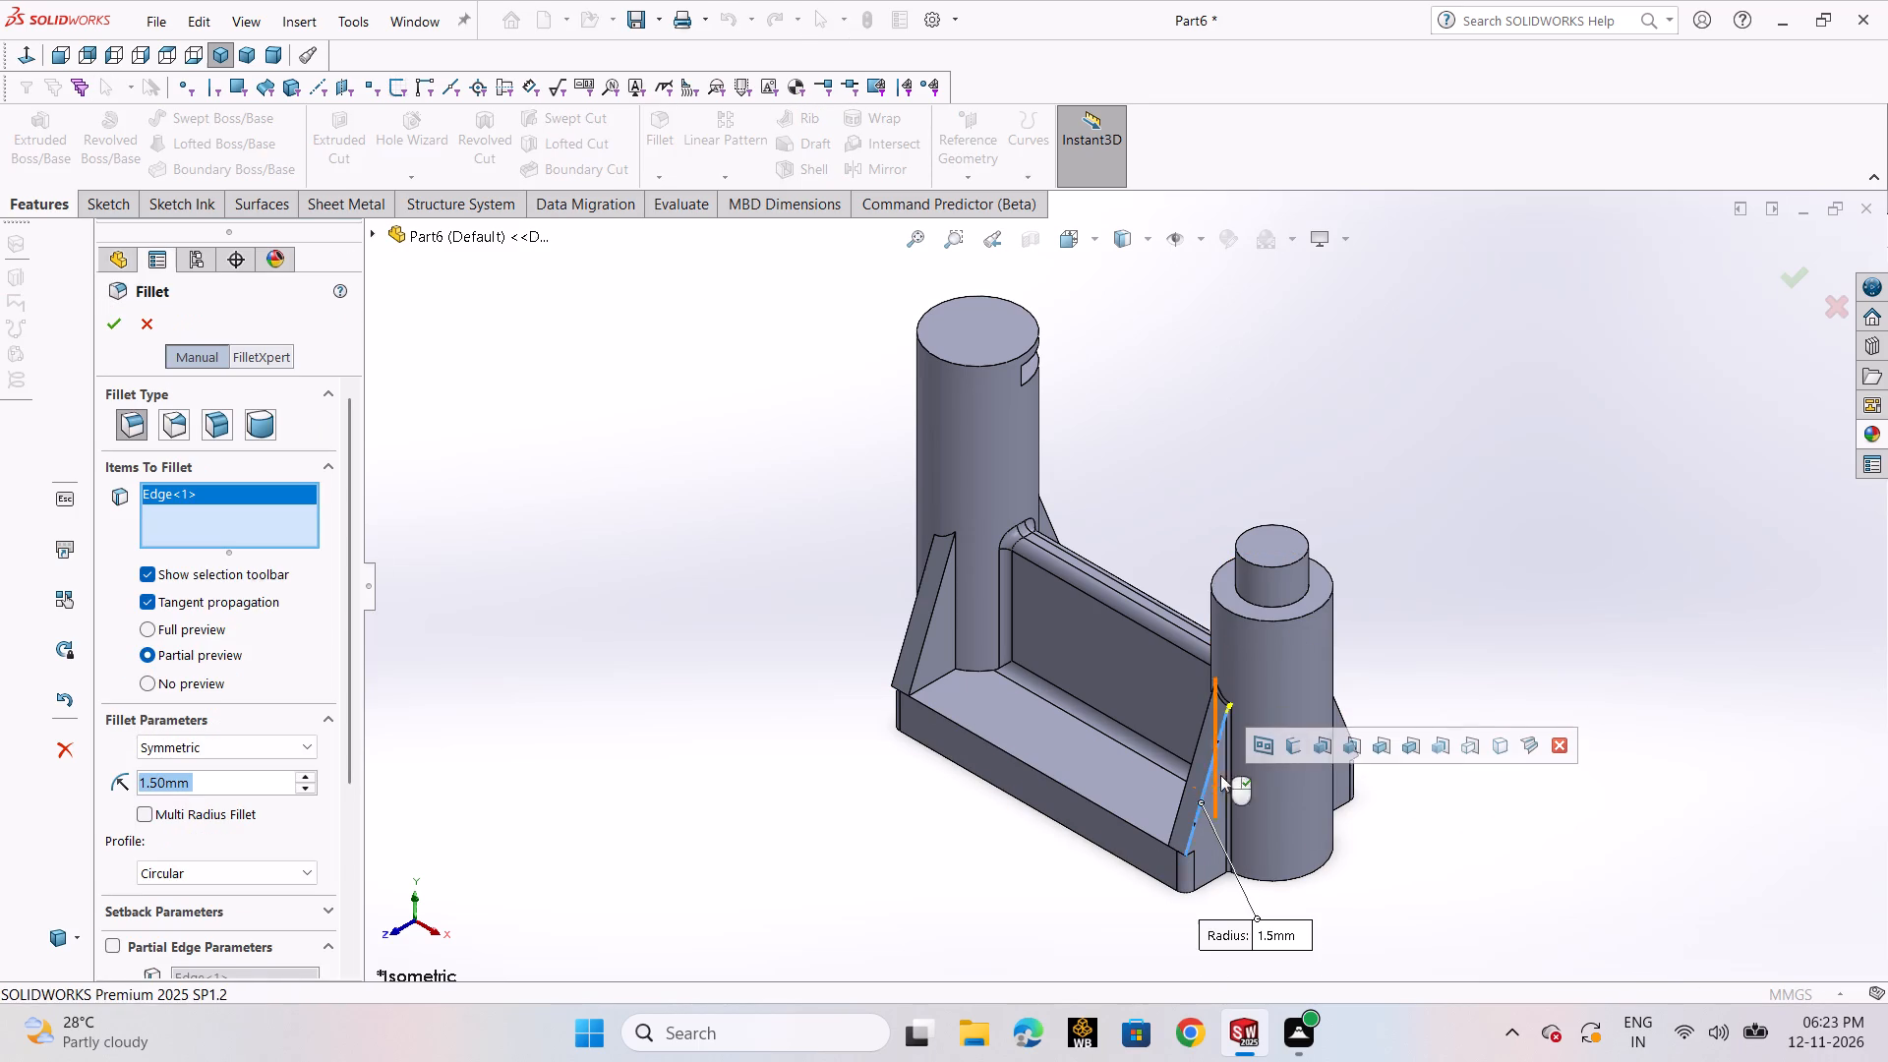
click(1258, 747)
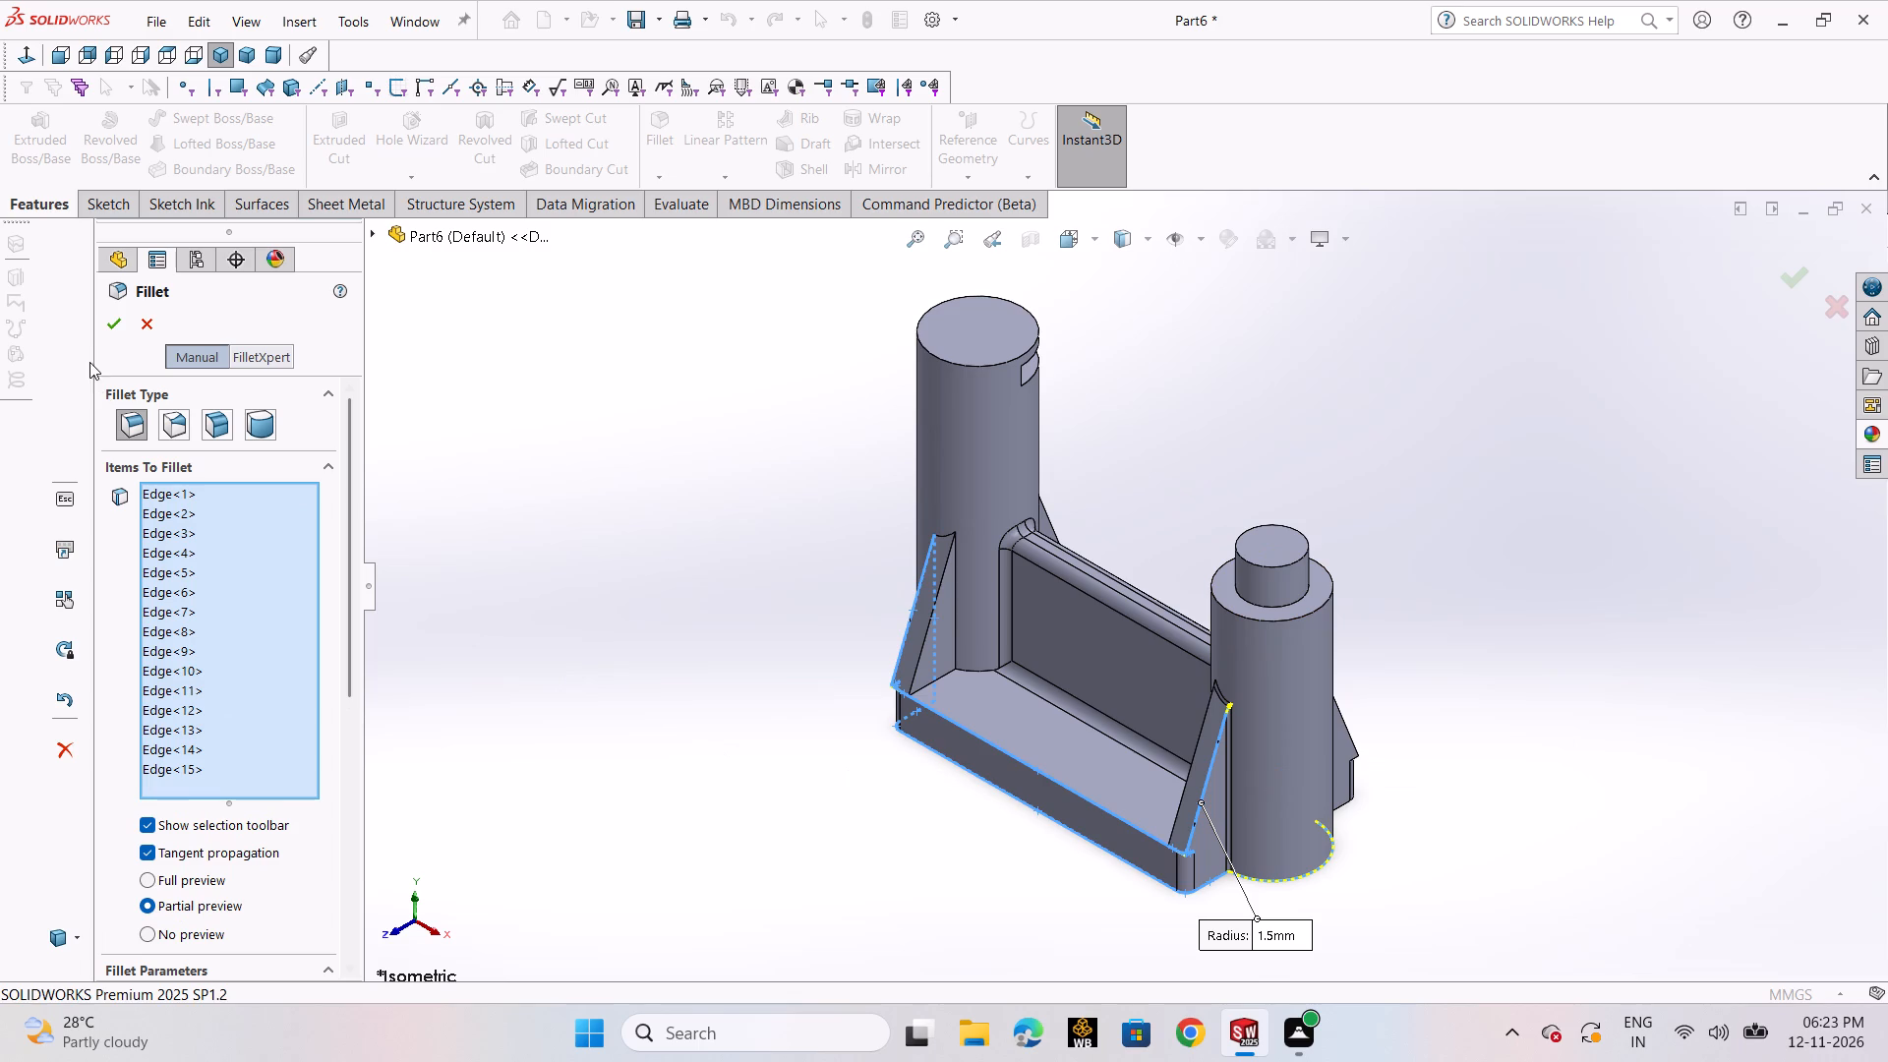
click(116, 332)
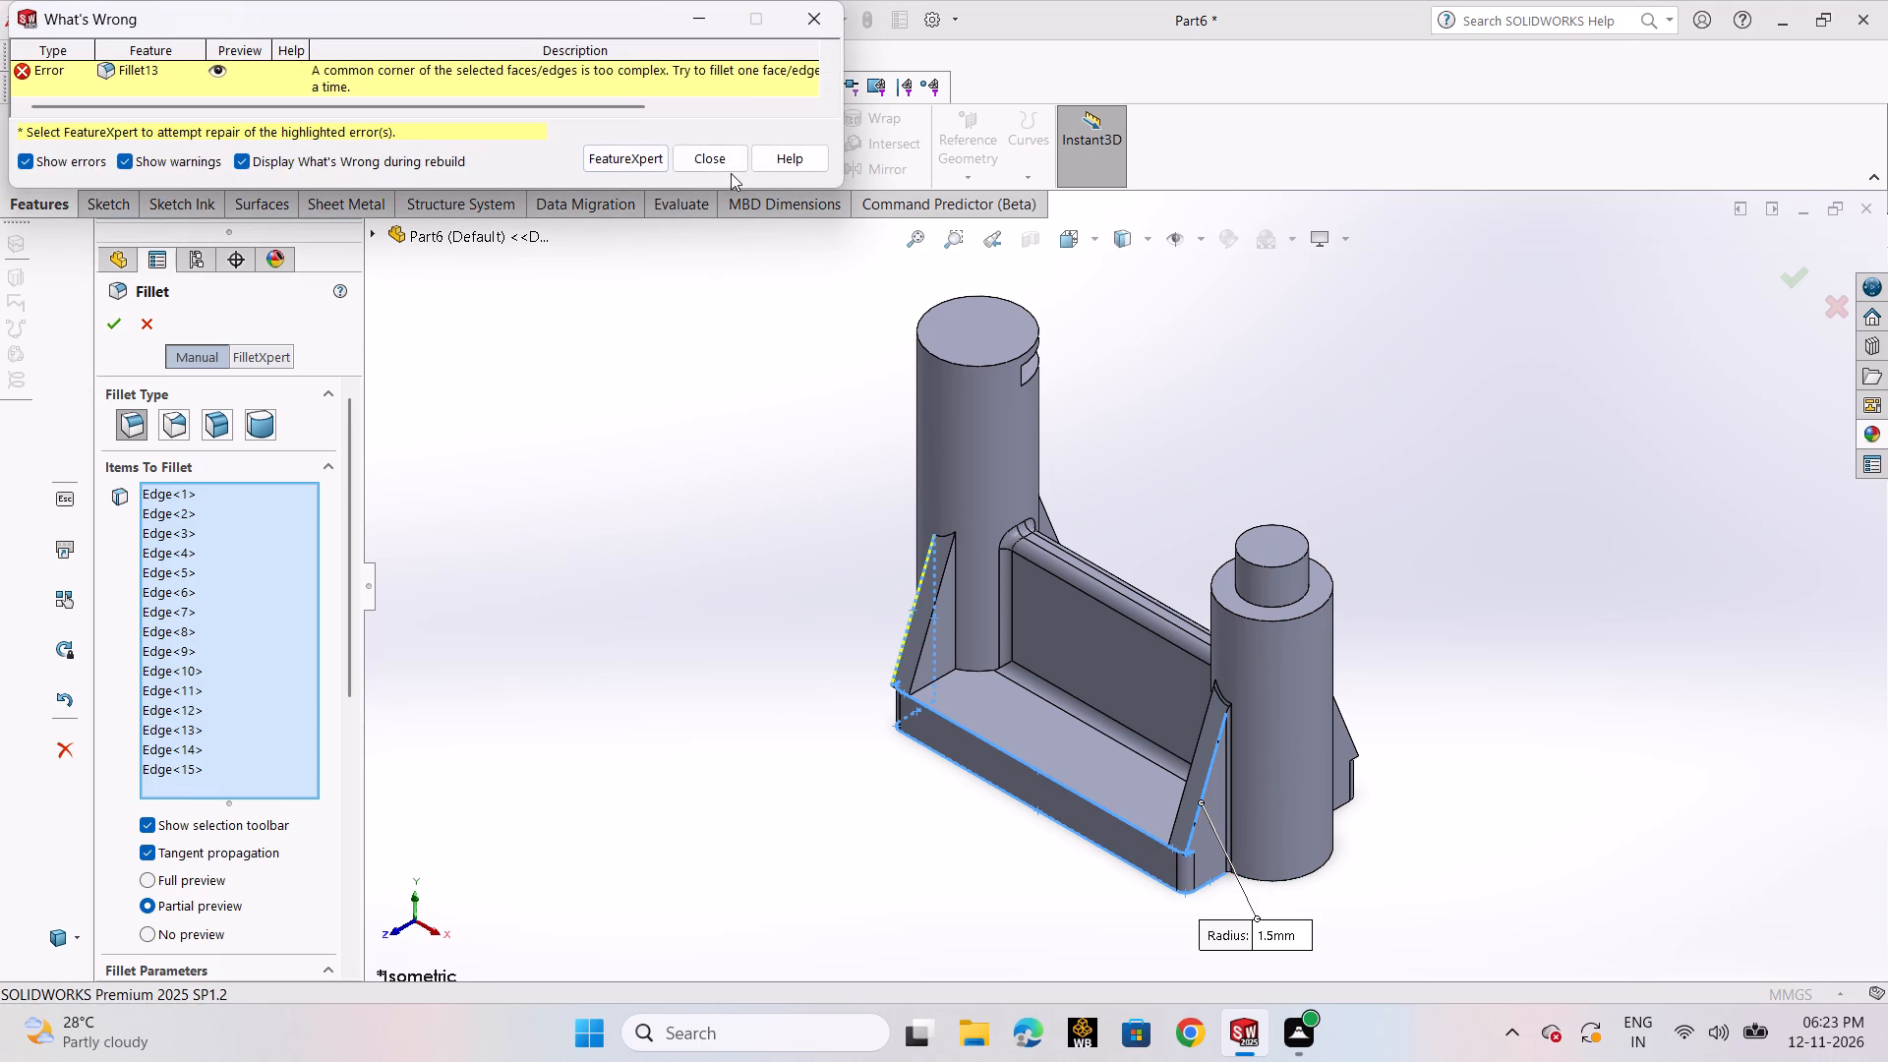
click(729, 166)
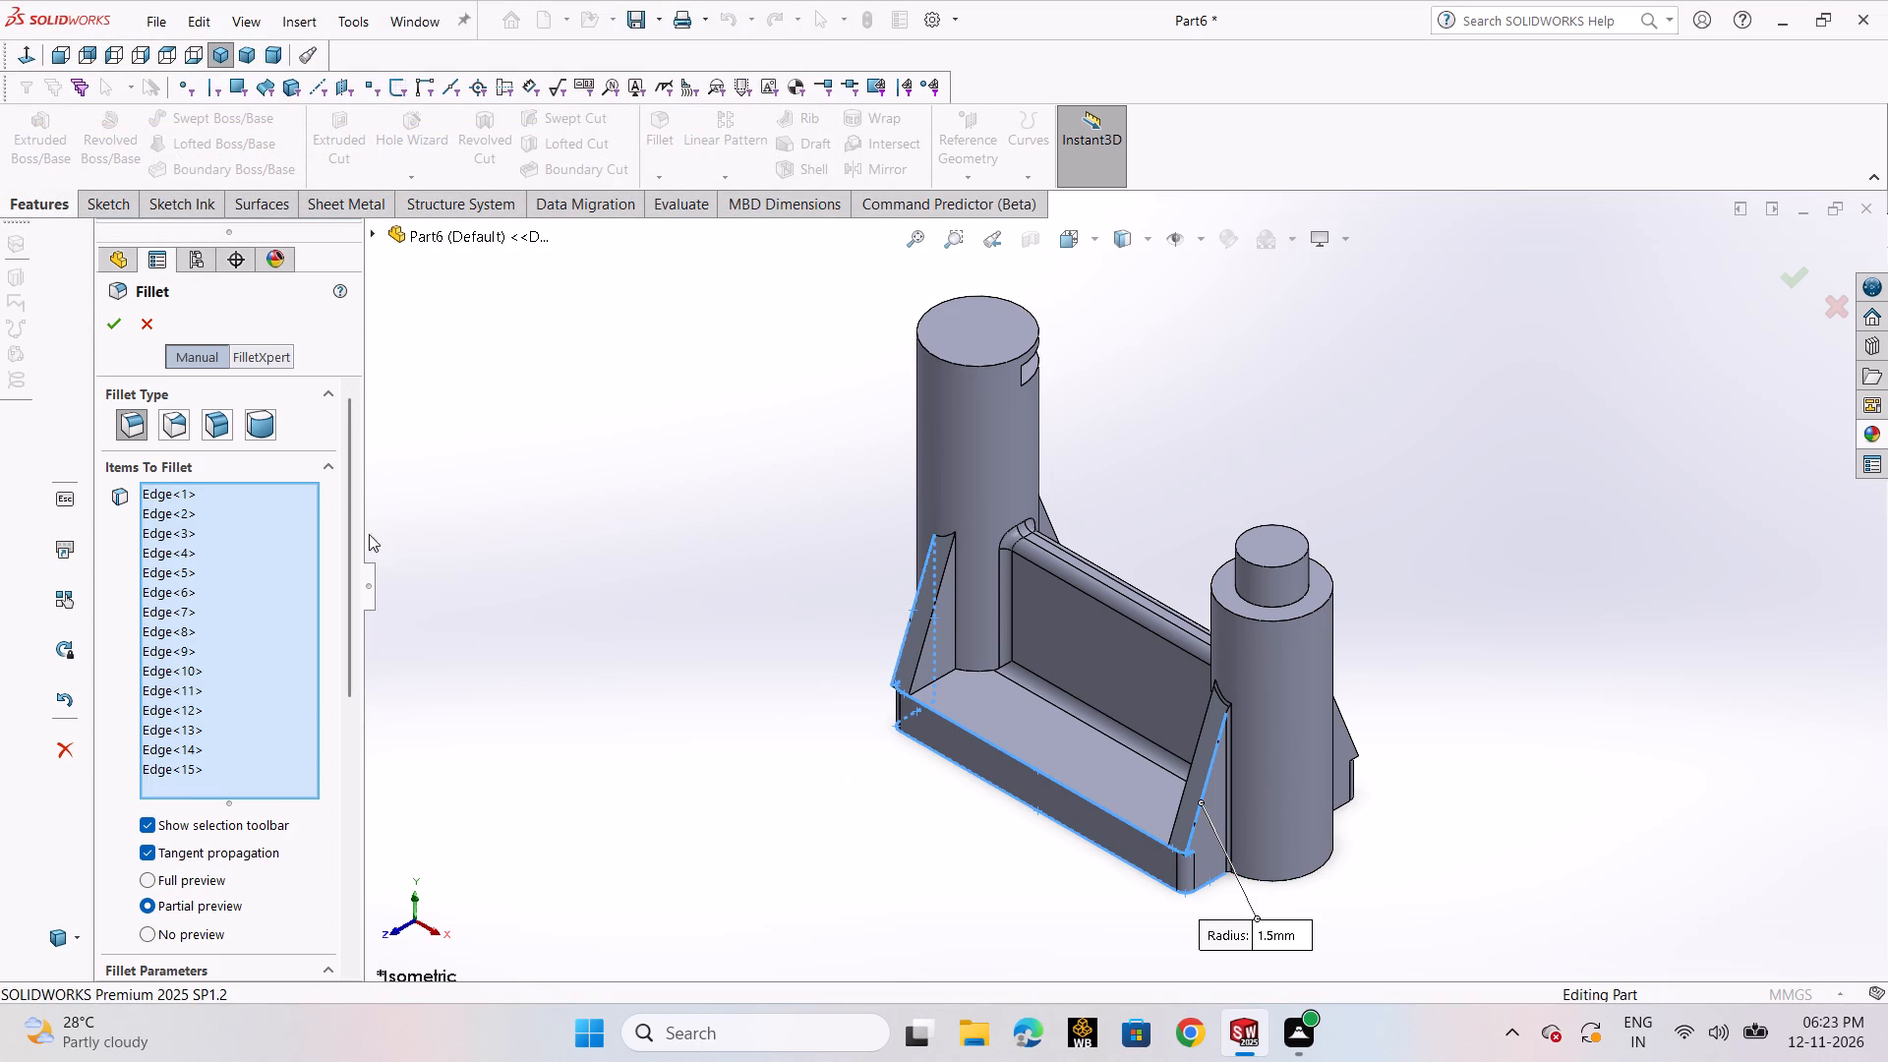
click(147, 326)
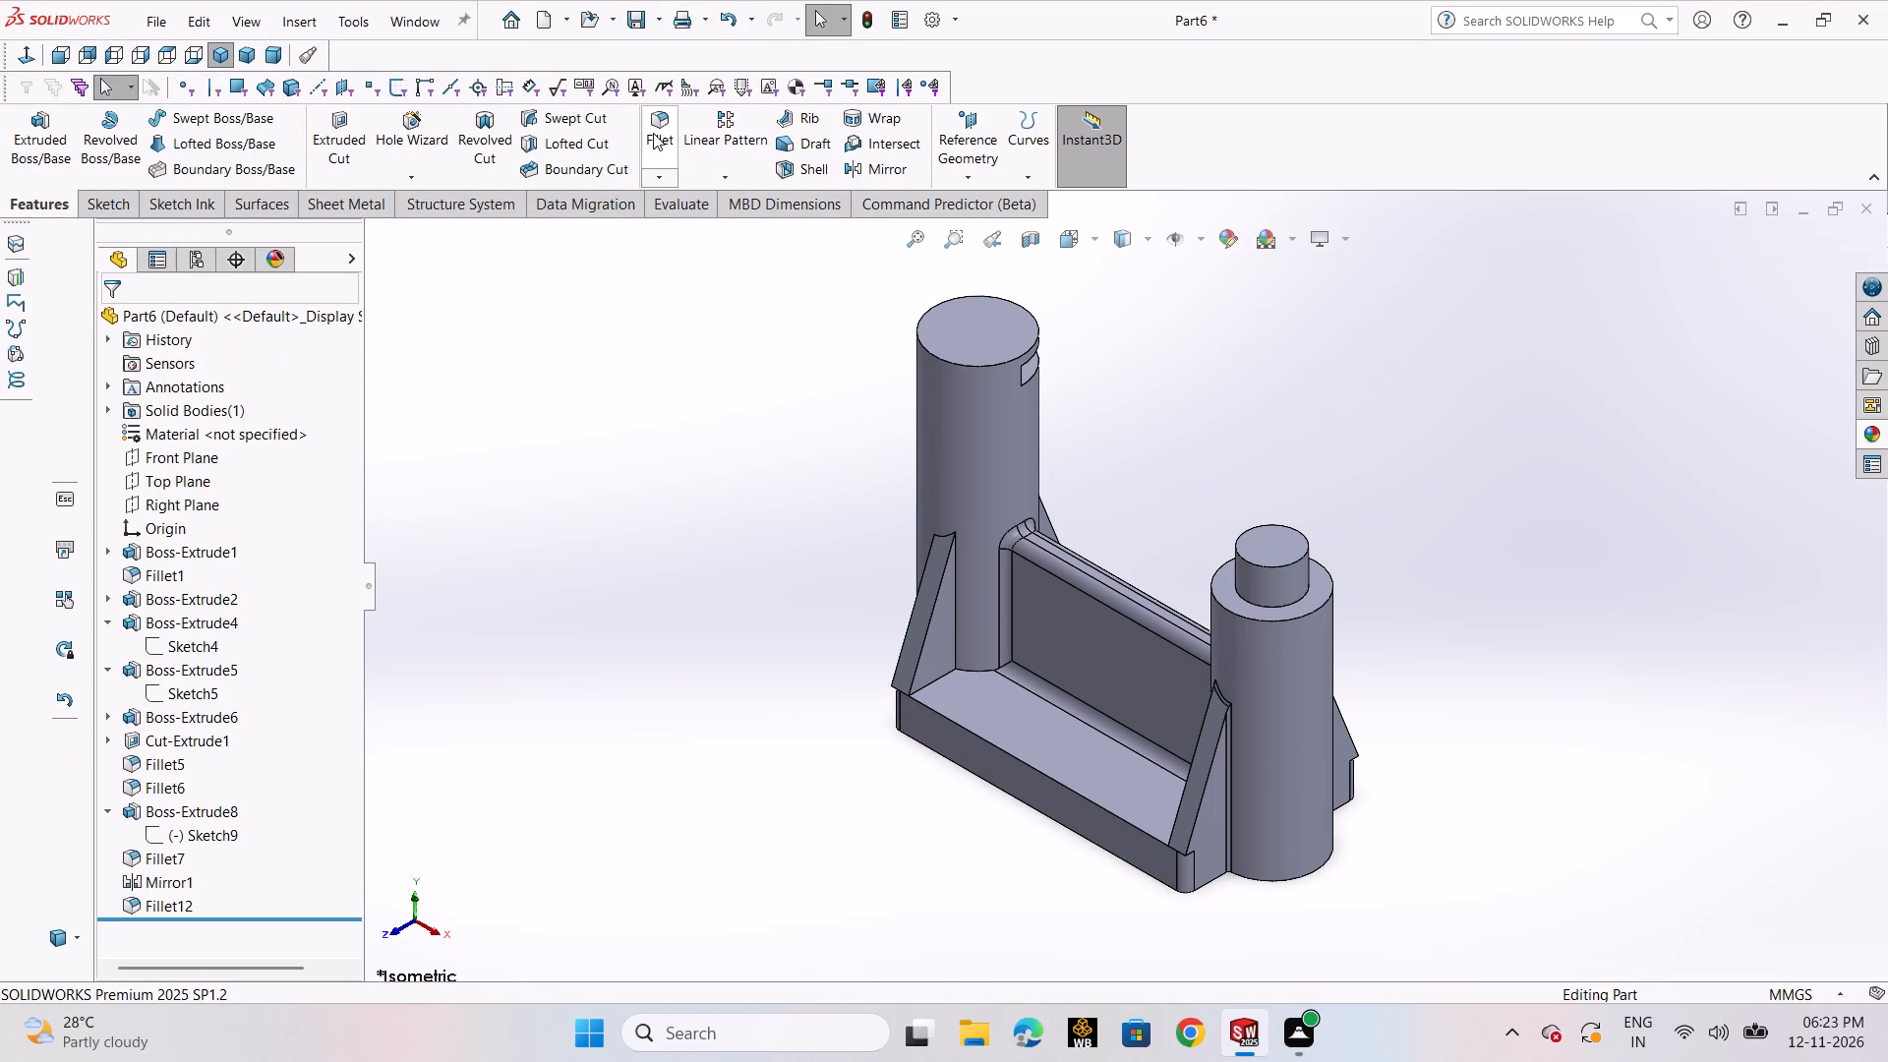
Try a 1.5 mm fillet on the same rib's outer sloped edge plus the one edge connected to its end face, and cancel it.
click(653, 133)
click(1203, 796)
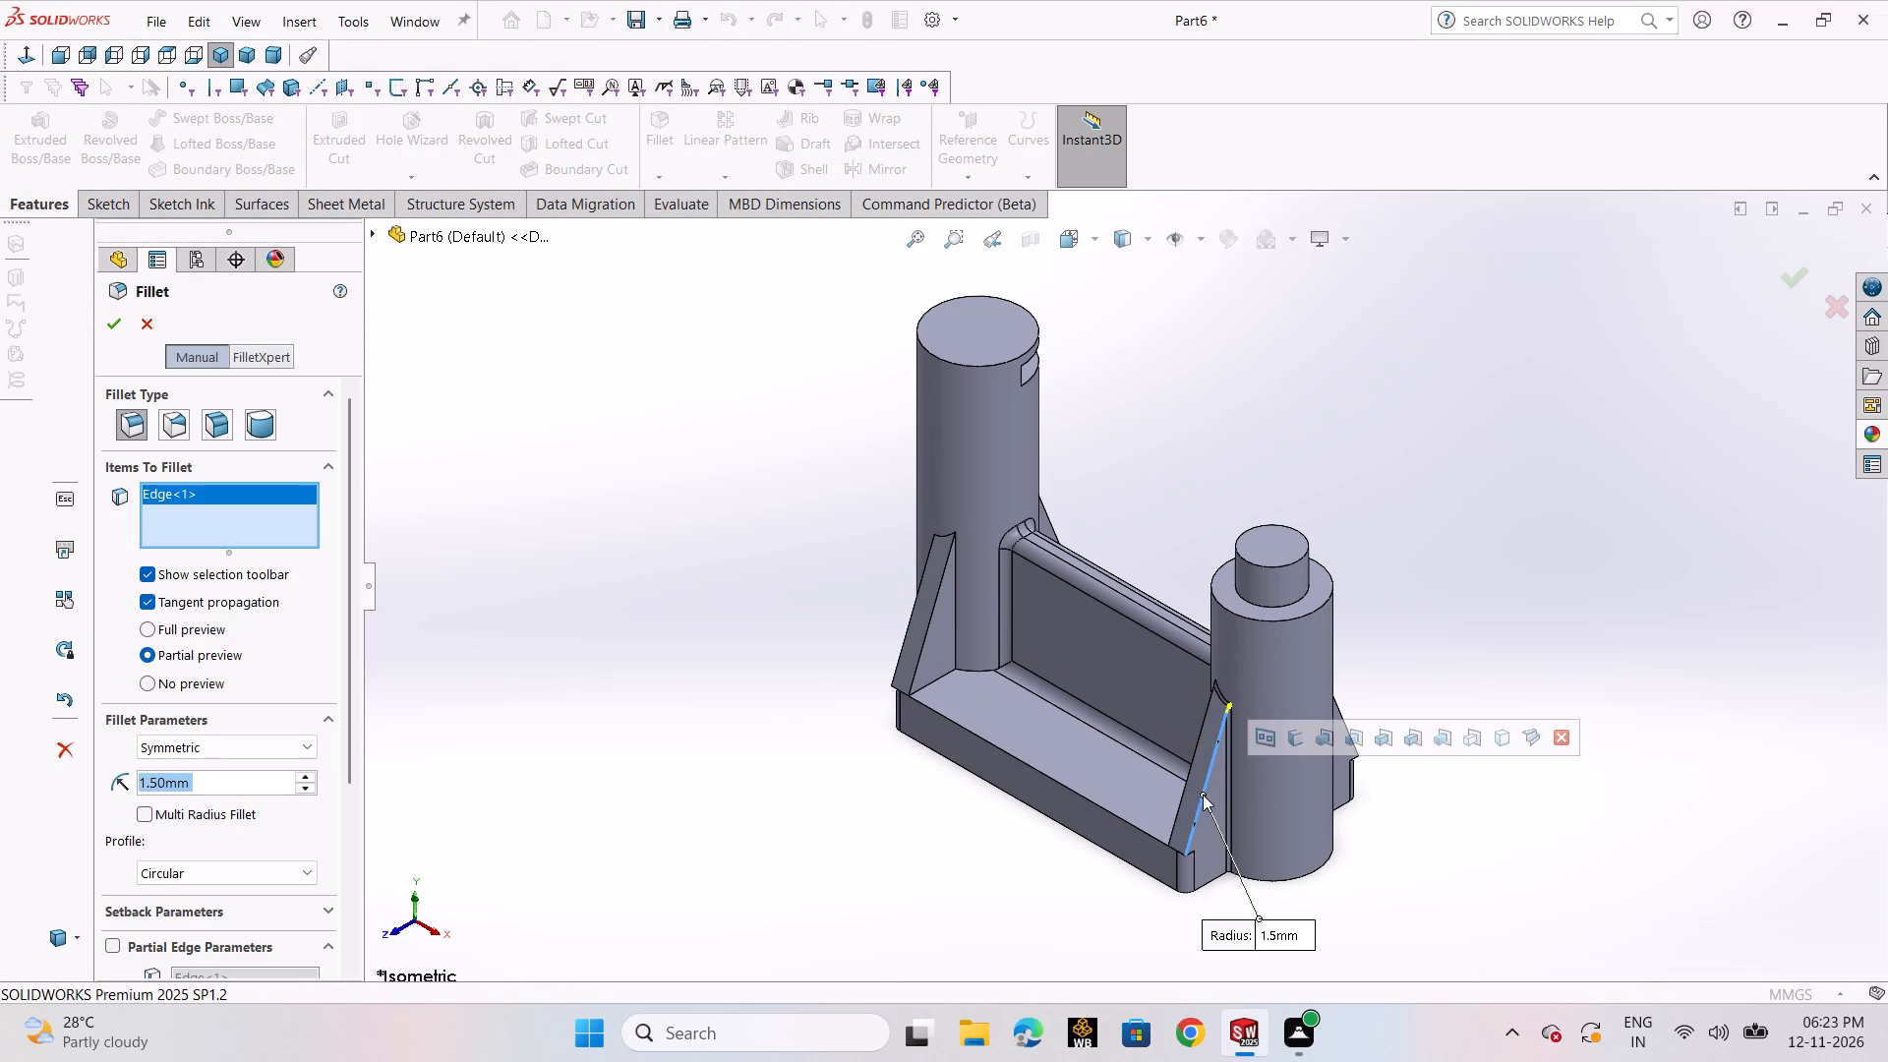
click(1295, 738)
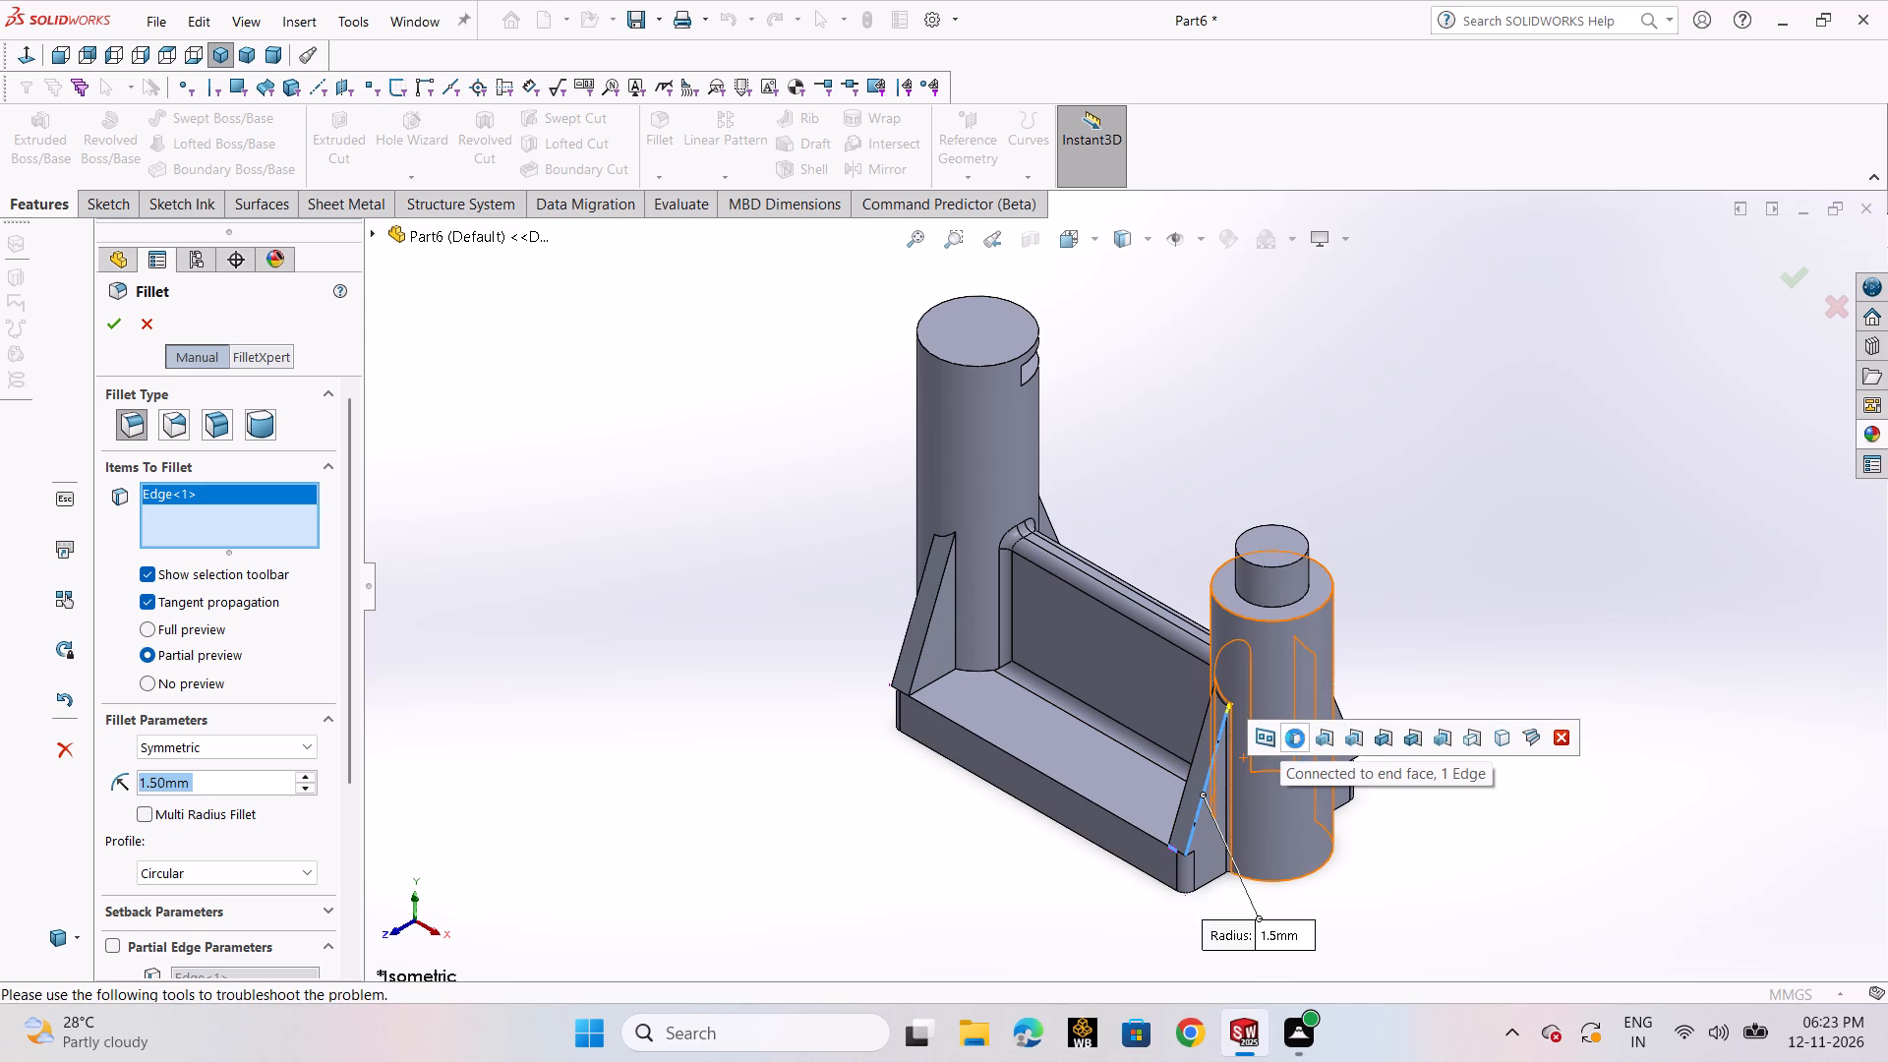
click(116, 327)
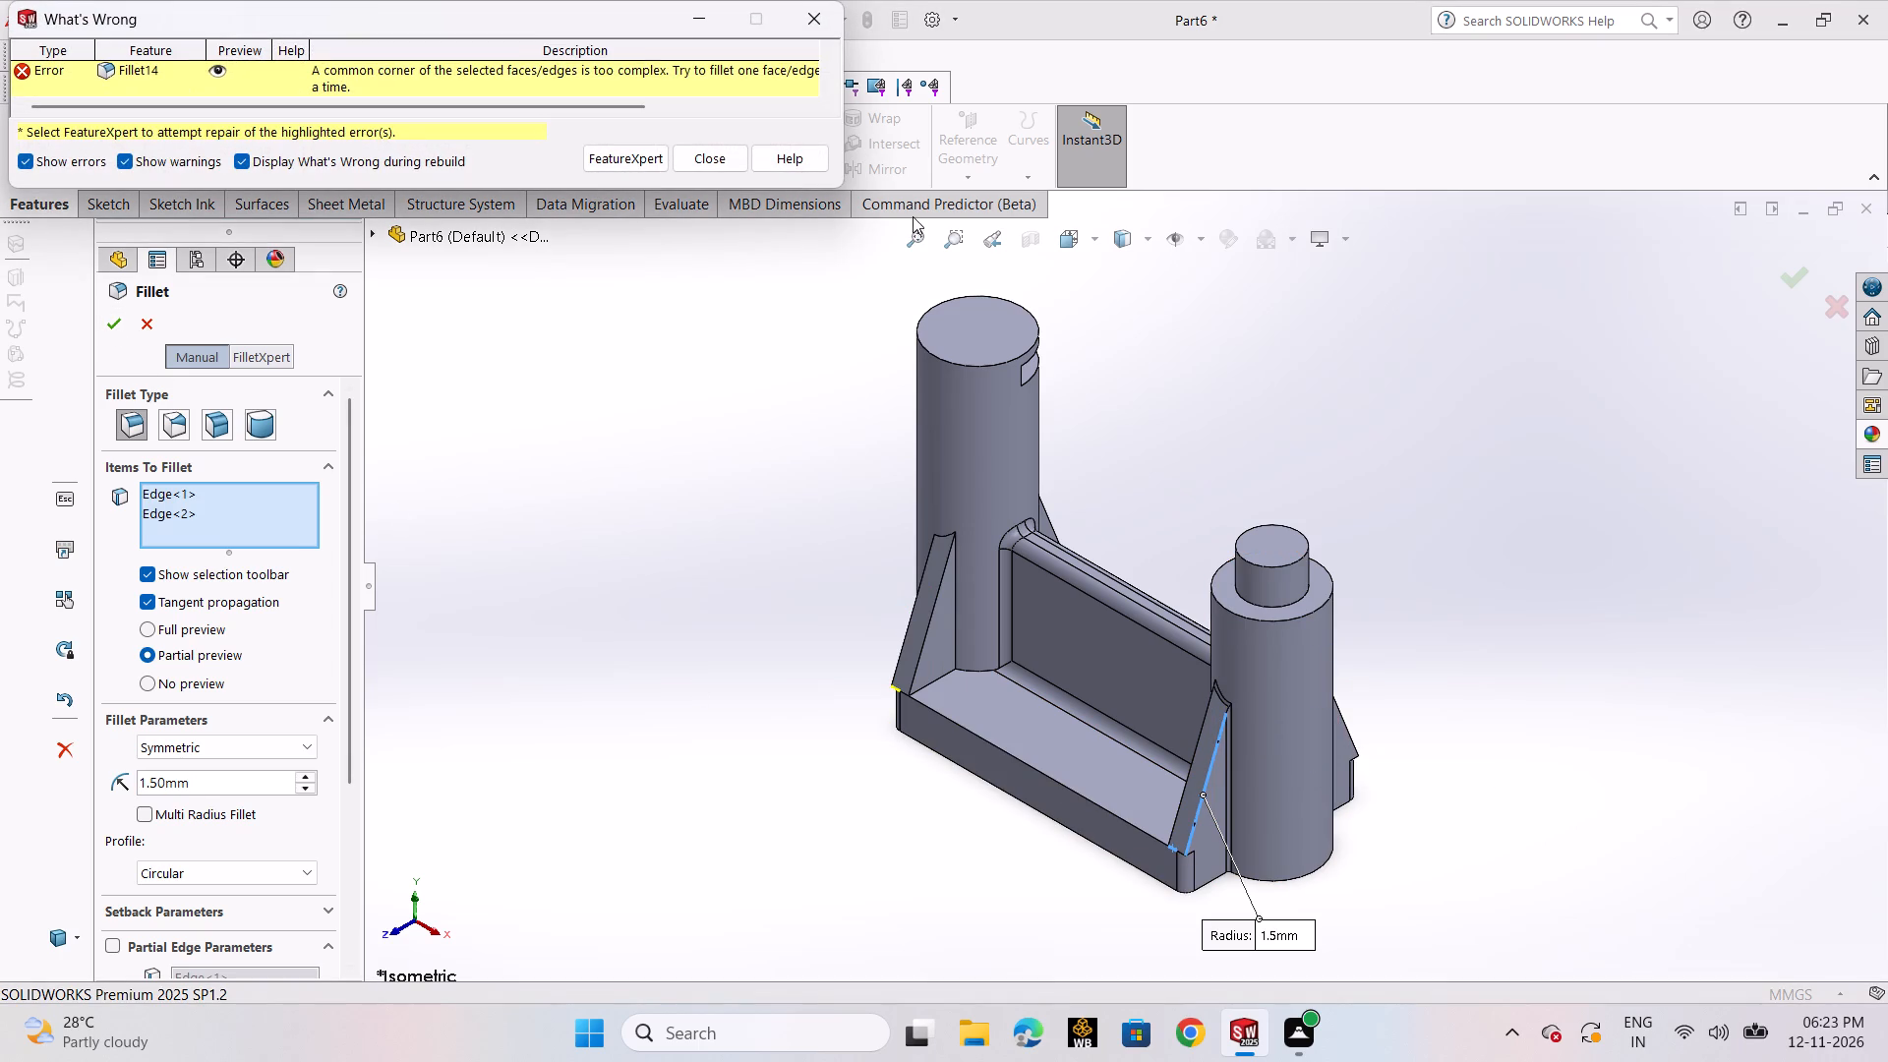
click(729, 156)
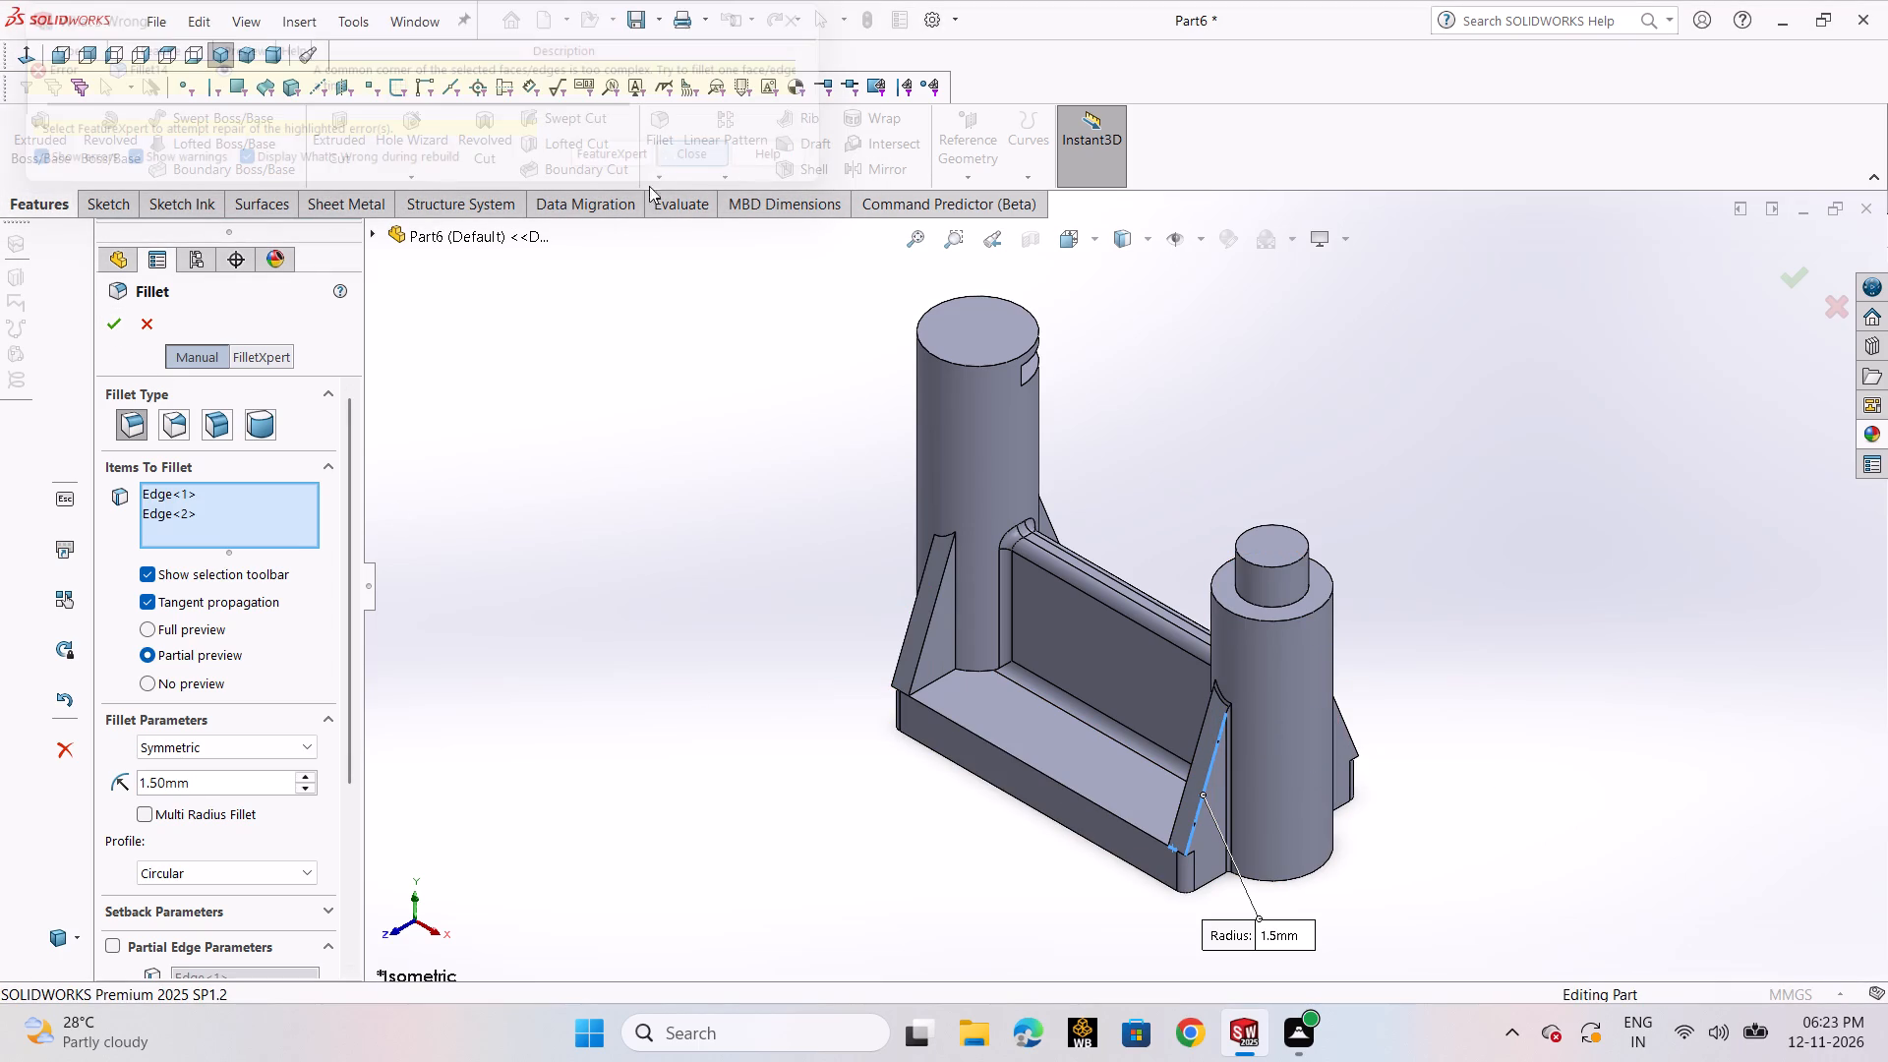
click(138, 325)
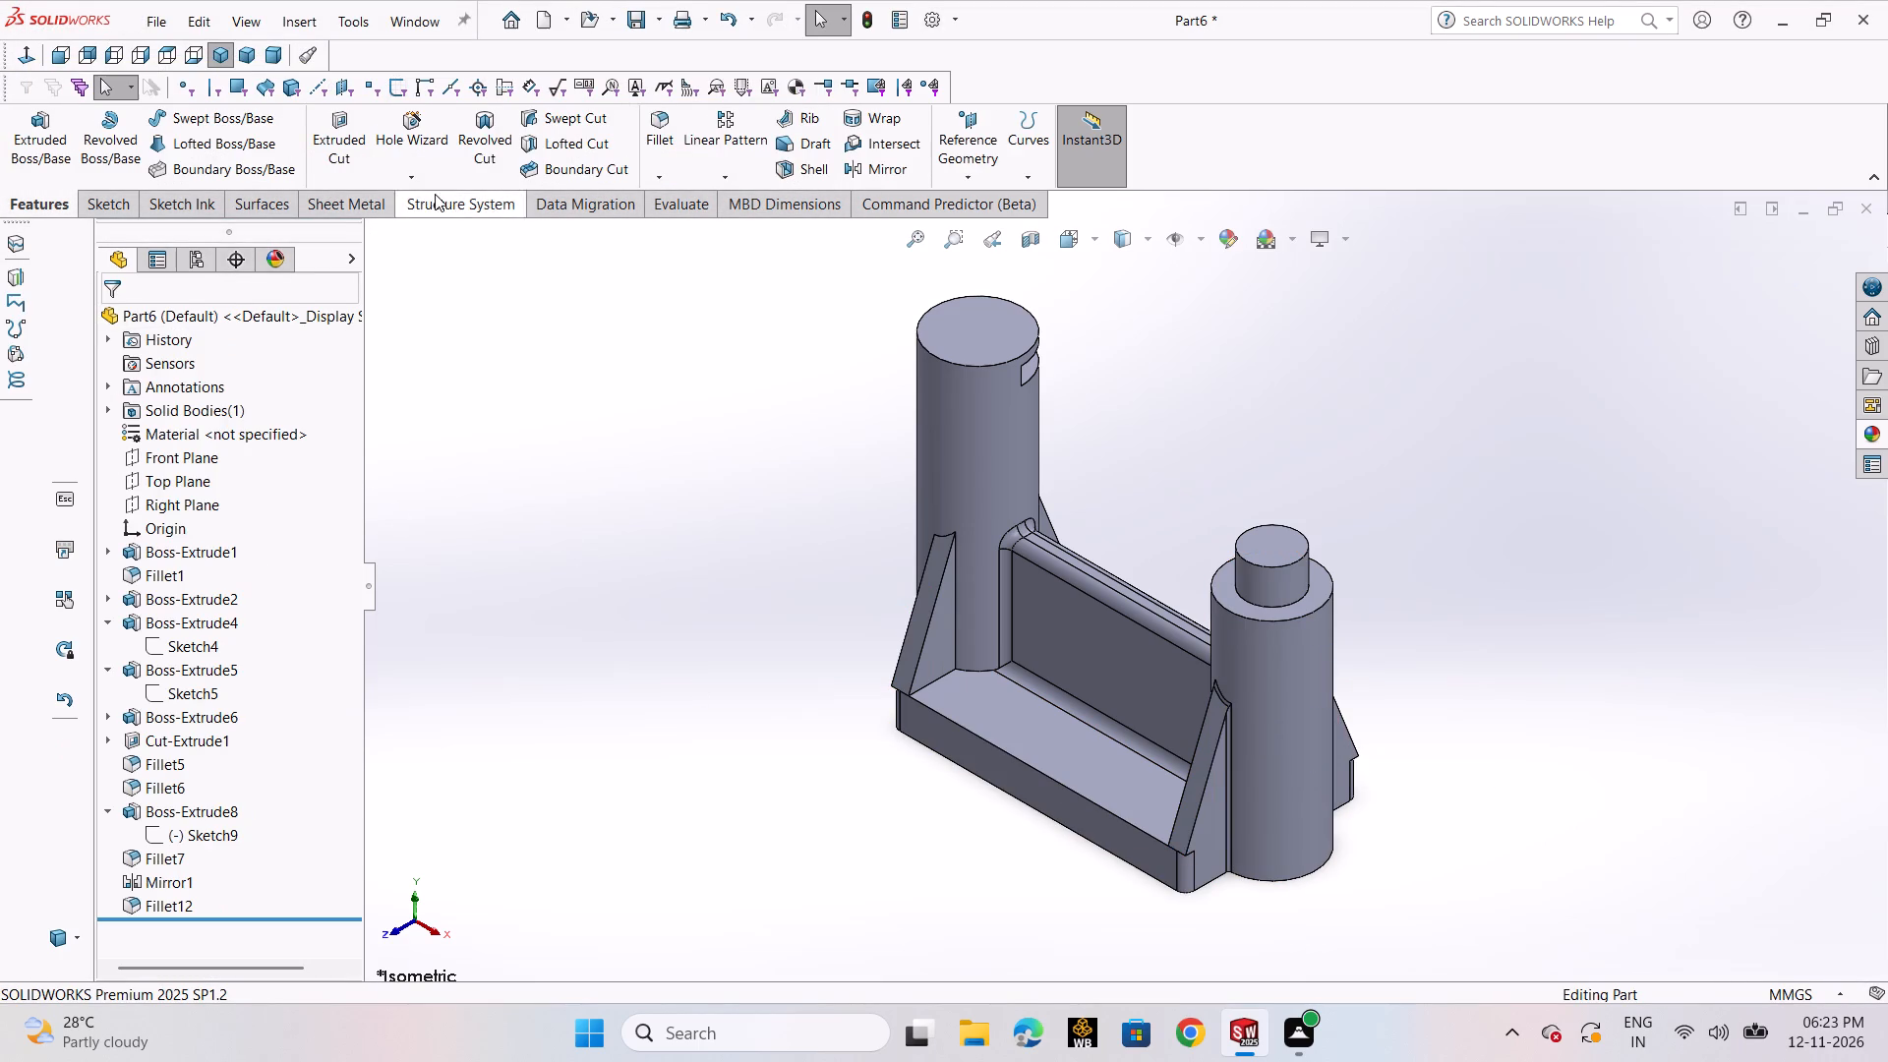
Fillet only the outer sloped edge of the shorter cylinder's front rib with a 1.5 mm radius.
click(662, 133)
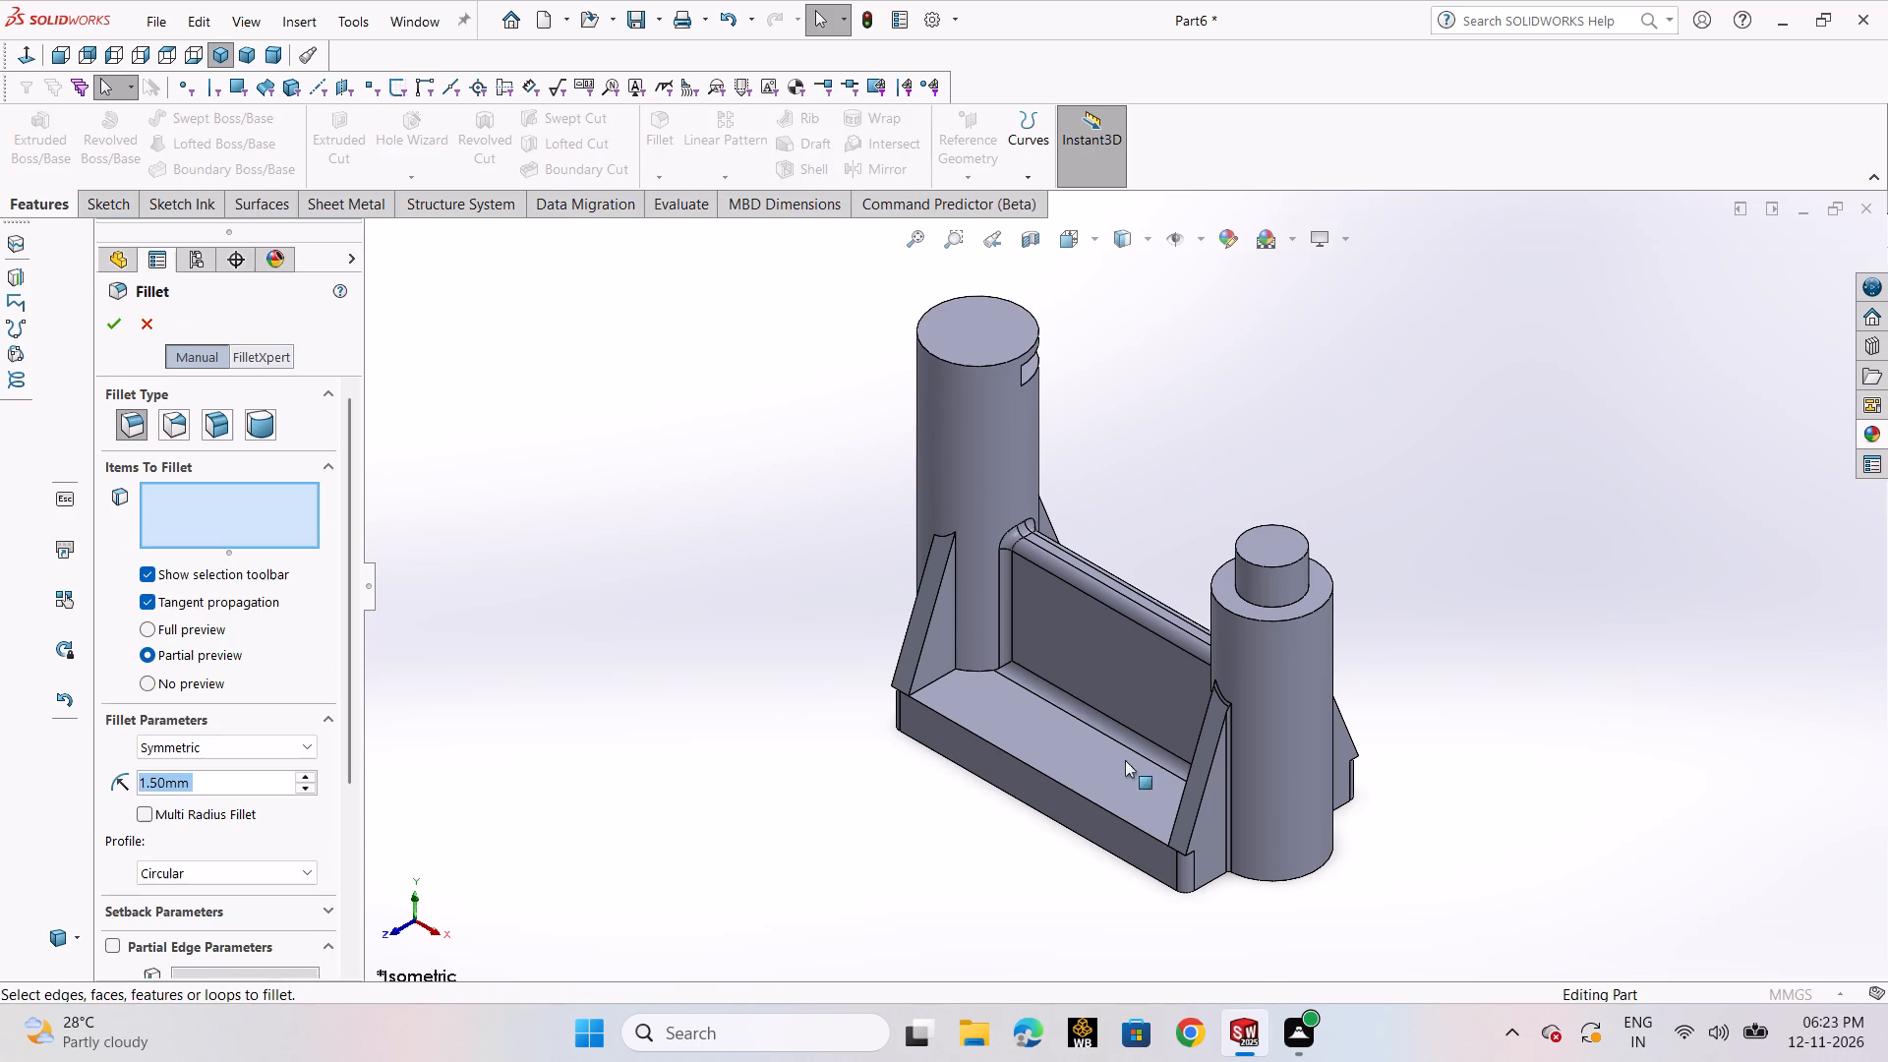
click(1207, 786)
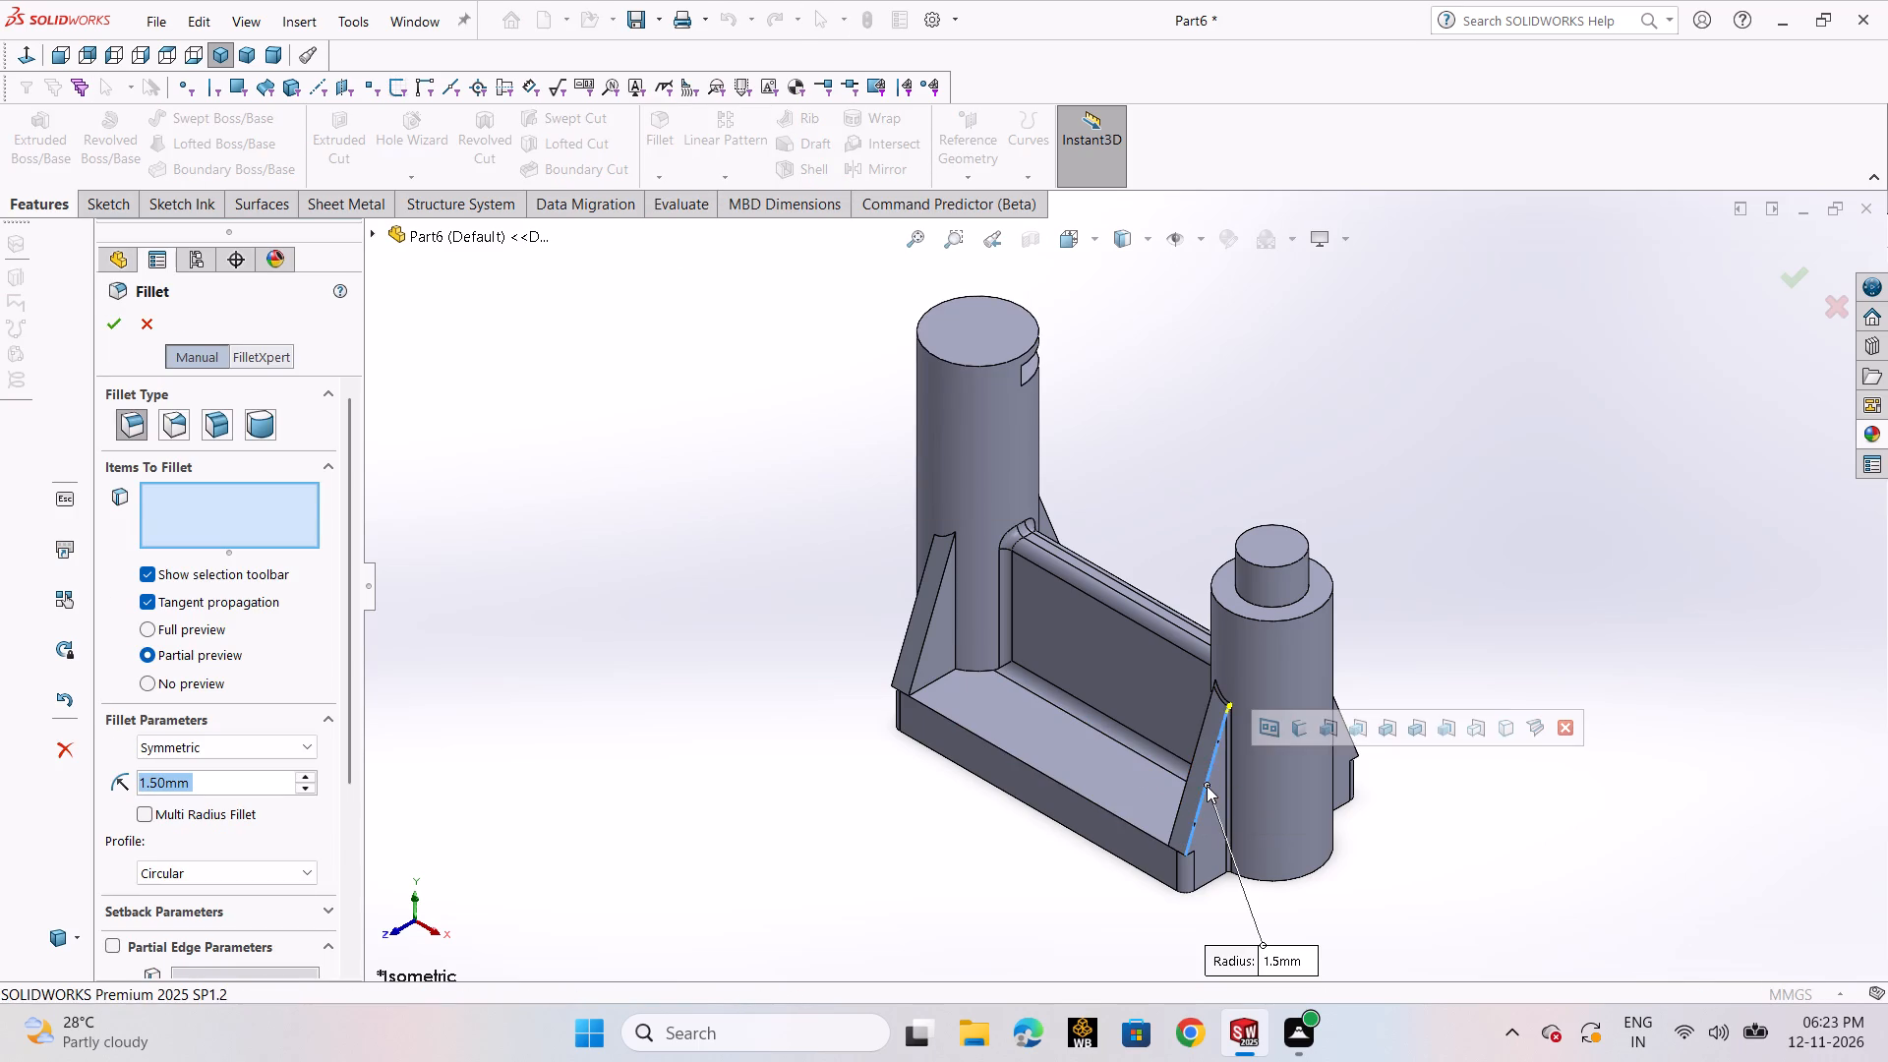
click(113, 322)
Fillet the inner sloped edge of the shorter cylinder's front rib with a 1.5 mm radius.
scroll(1193, 826, down, 3)
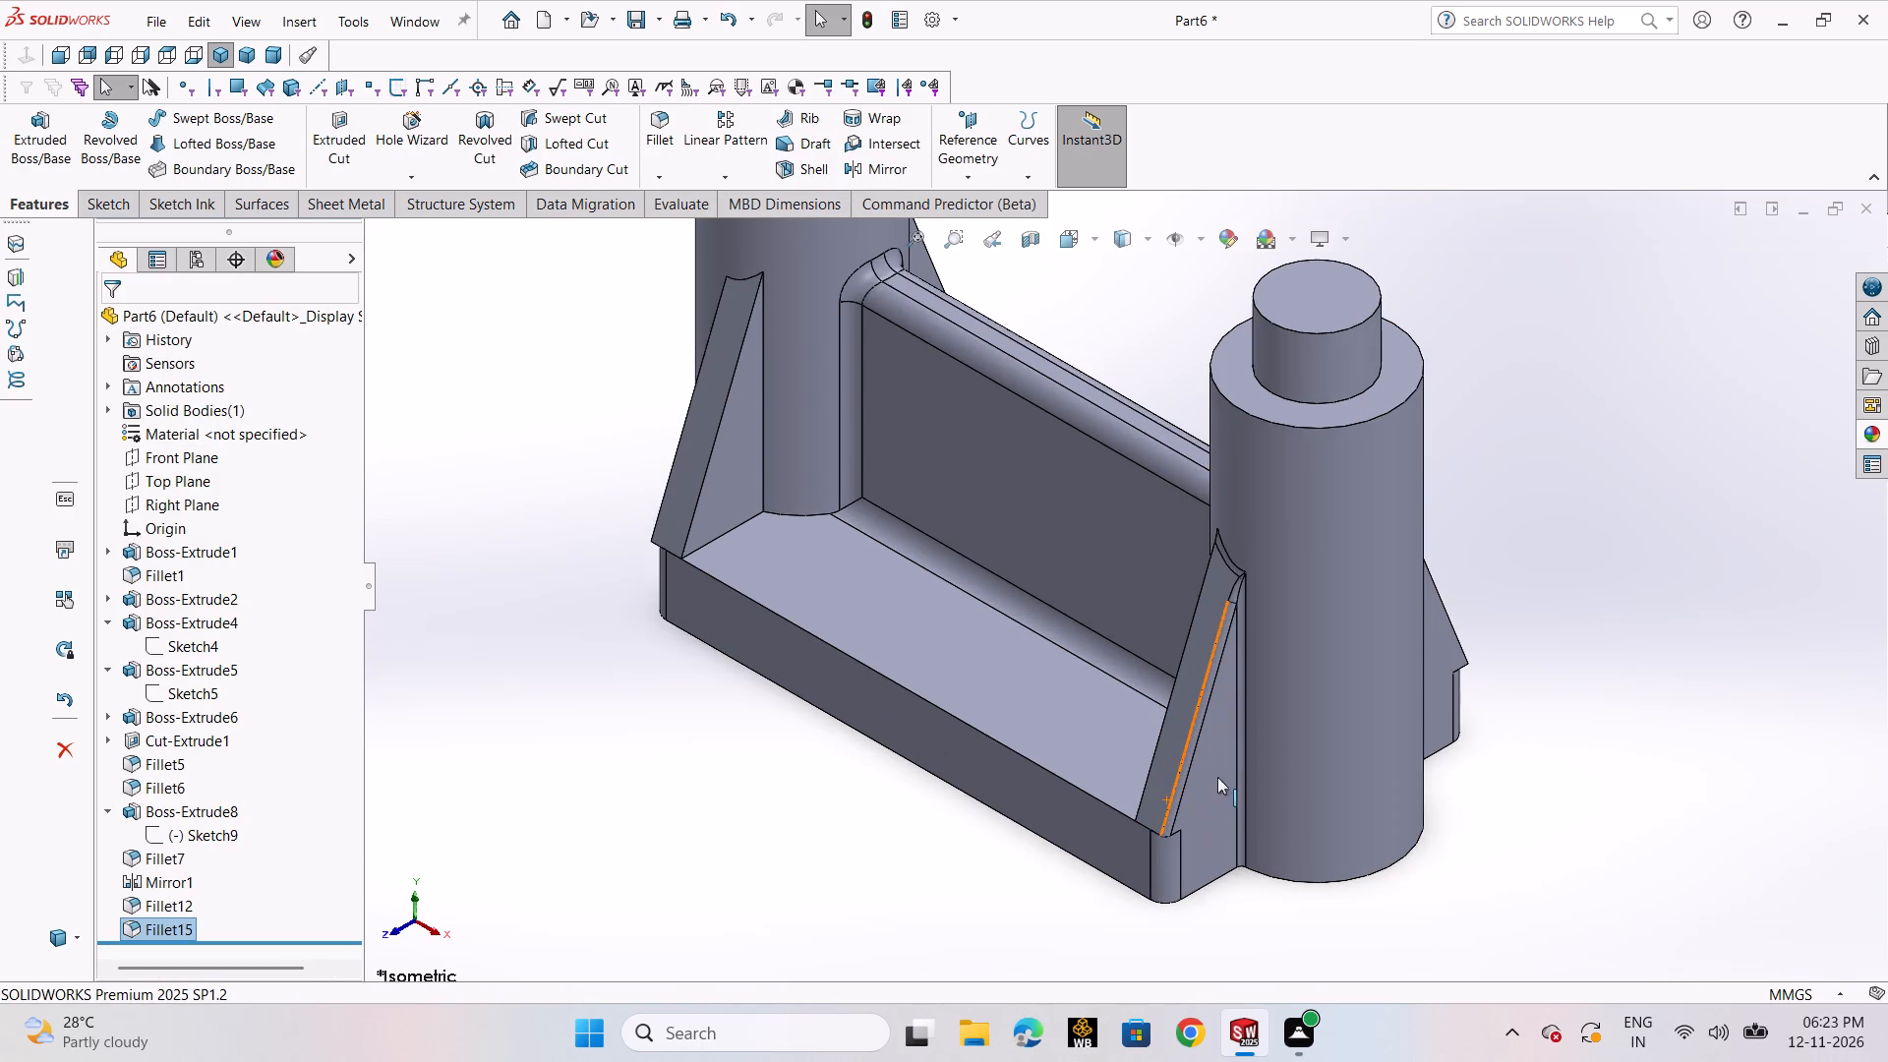
scroll(1070, 819, up, 2)
middle_drag(985, 821, 1054, 873)
scroll(1030, 850, down, 1)
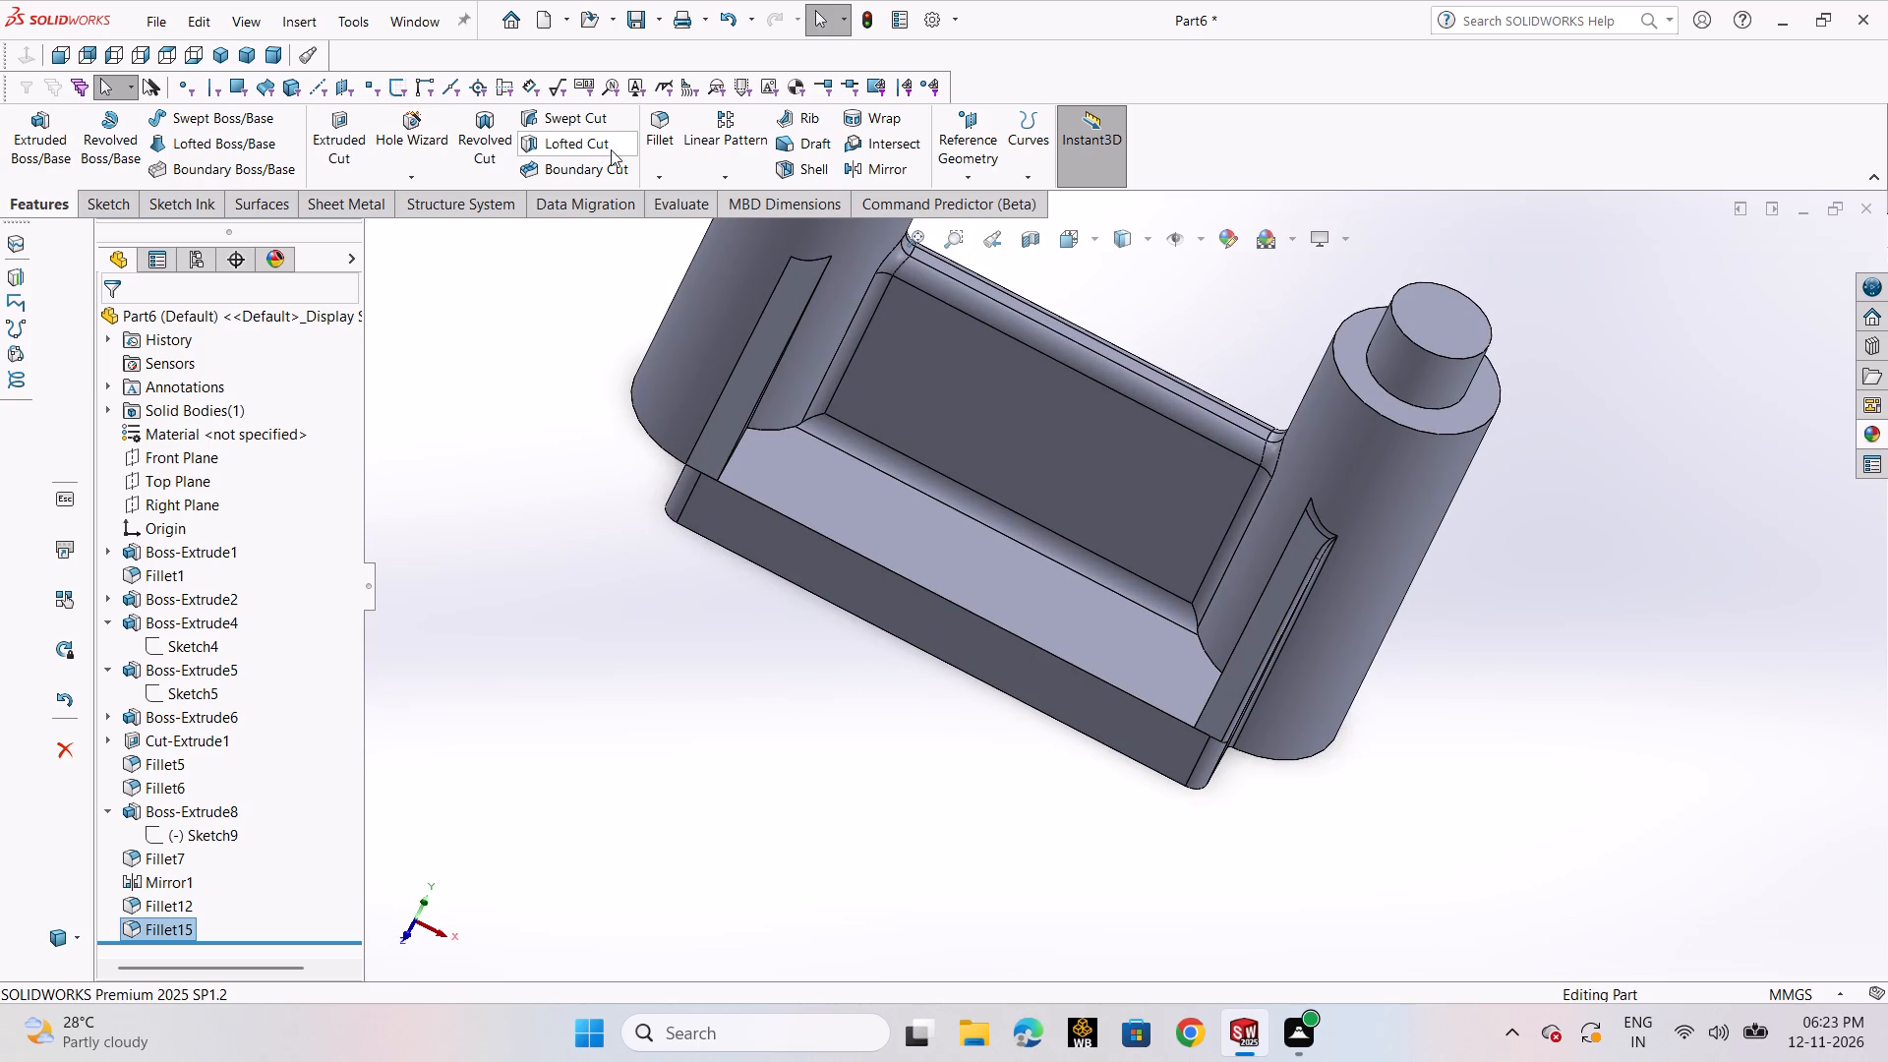
click(656, 138)
scroll(1268, 636, down, 3)
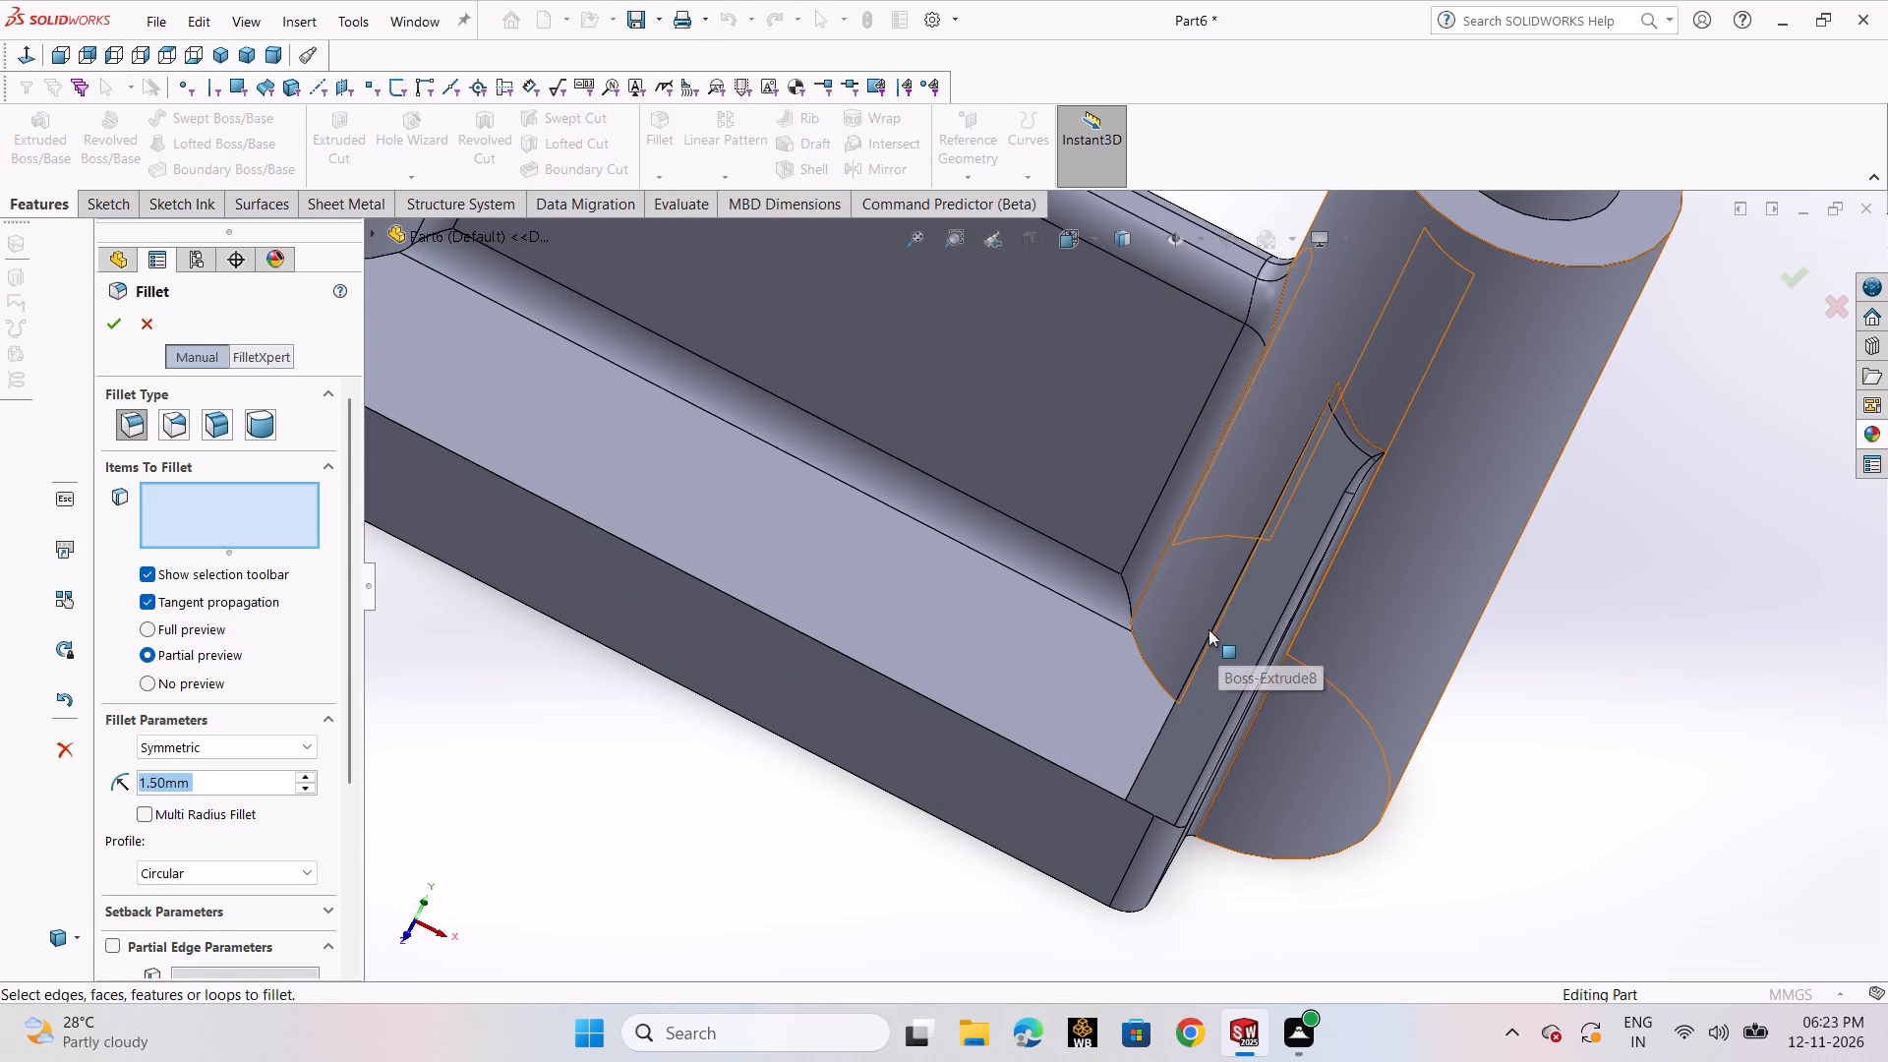
scroll(1182, 687, up, 2)
middle_drag(1036, 731, 1072, 850)
scroll(1069, 836, down, 1)
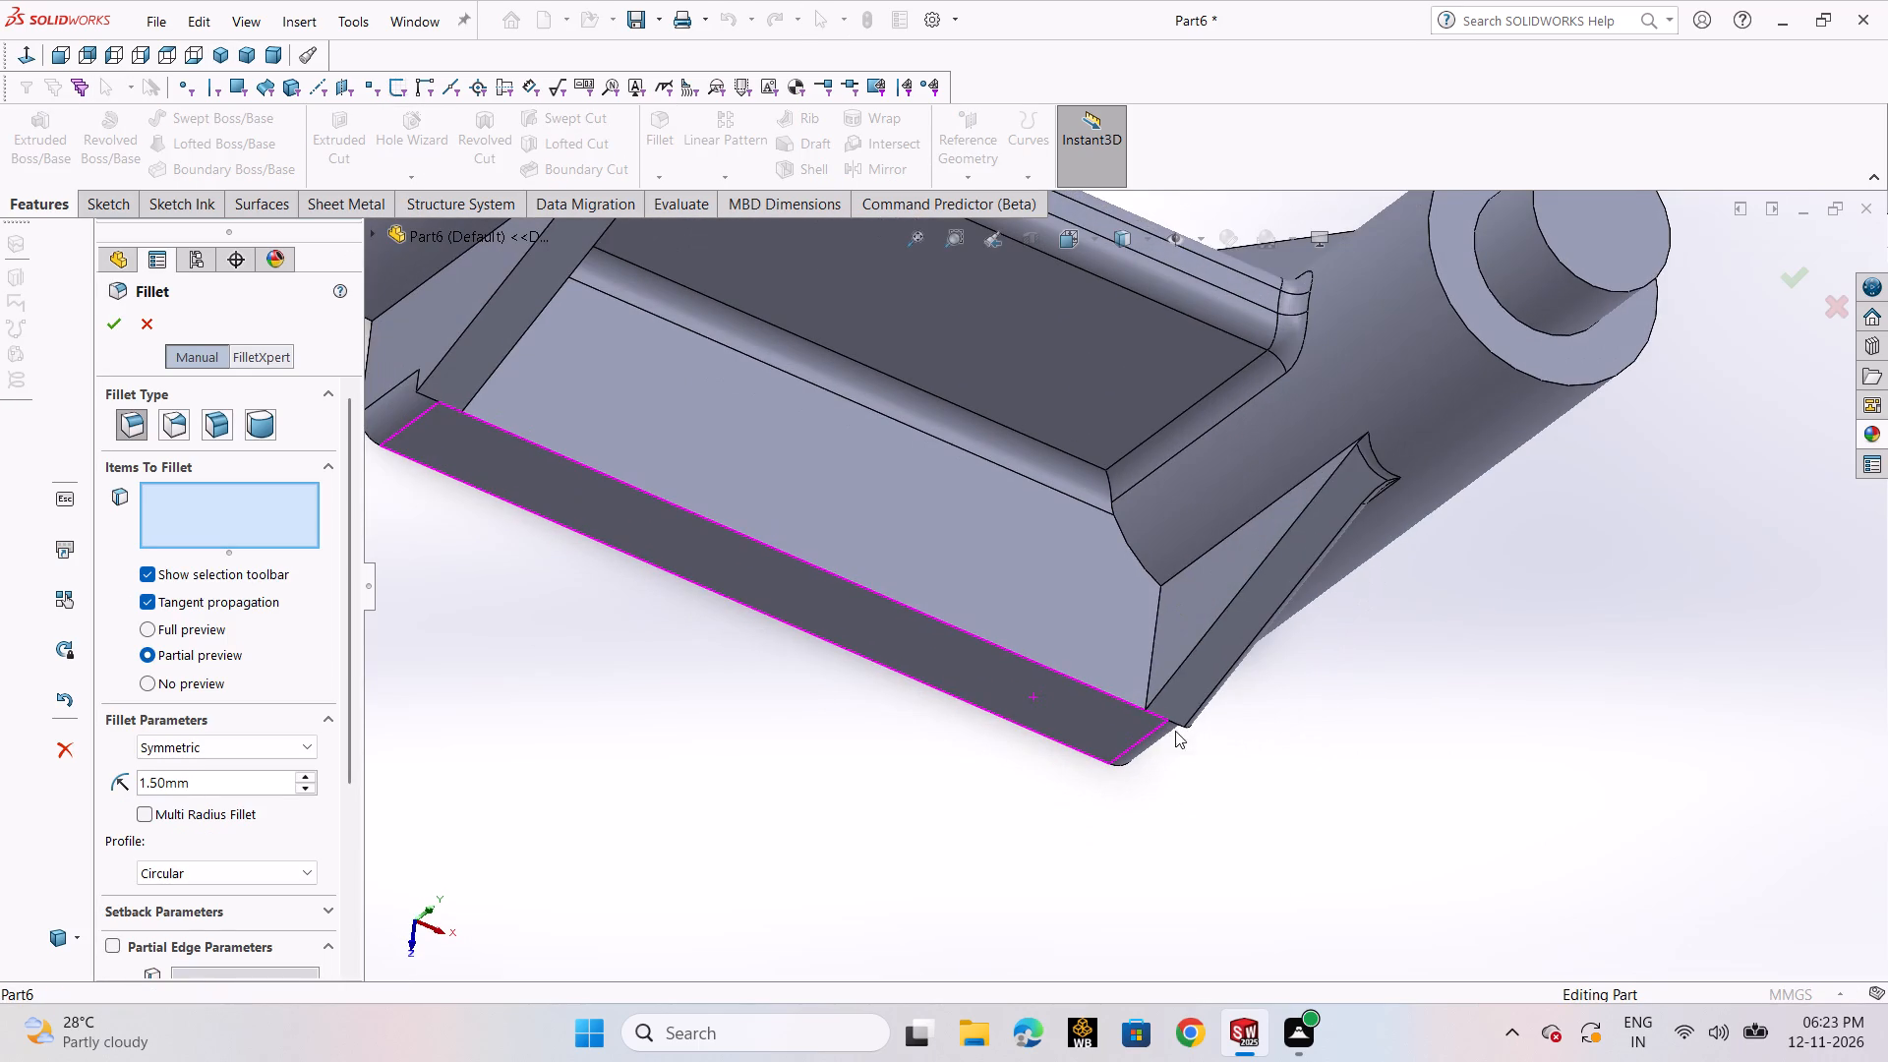
click(1187, 658)
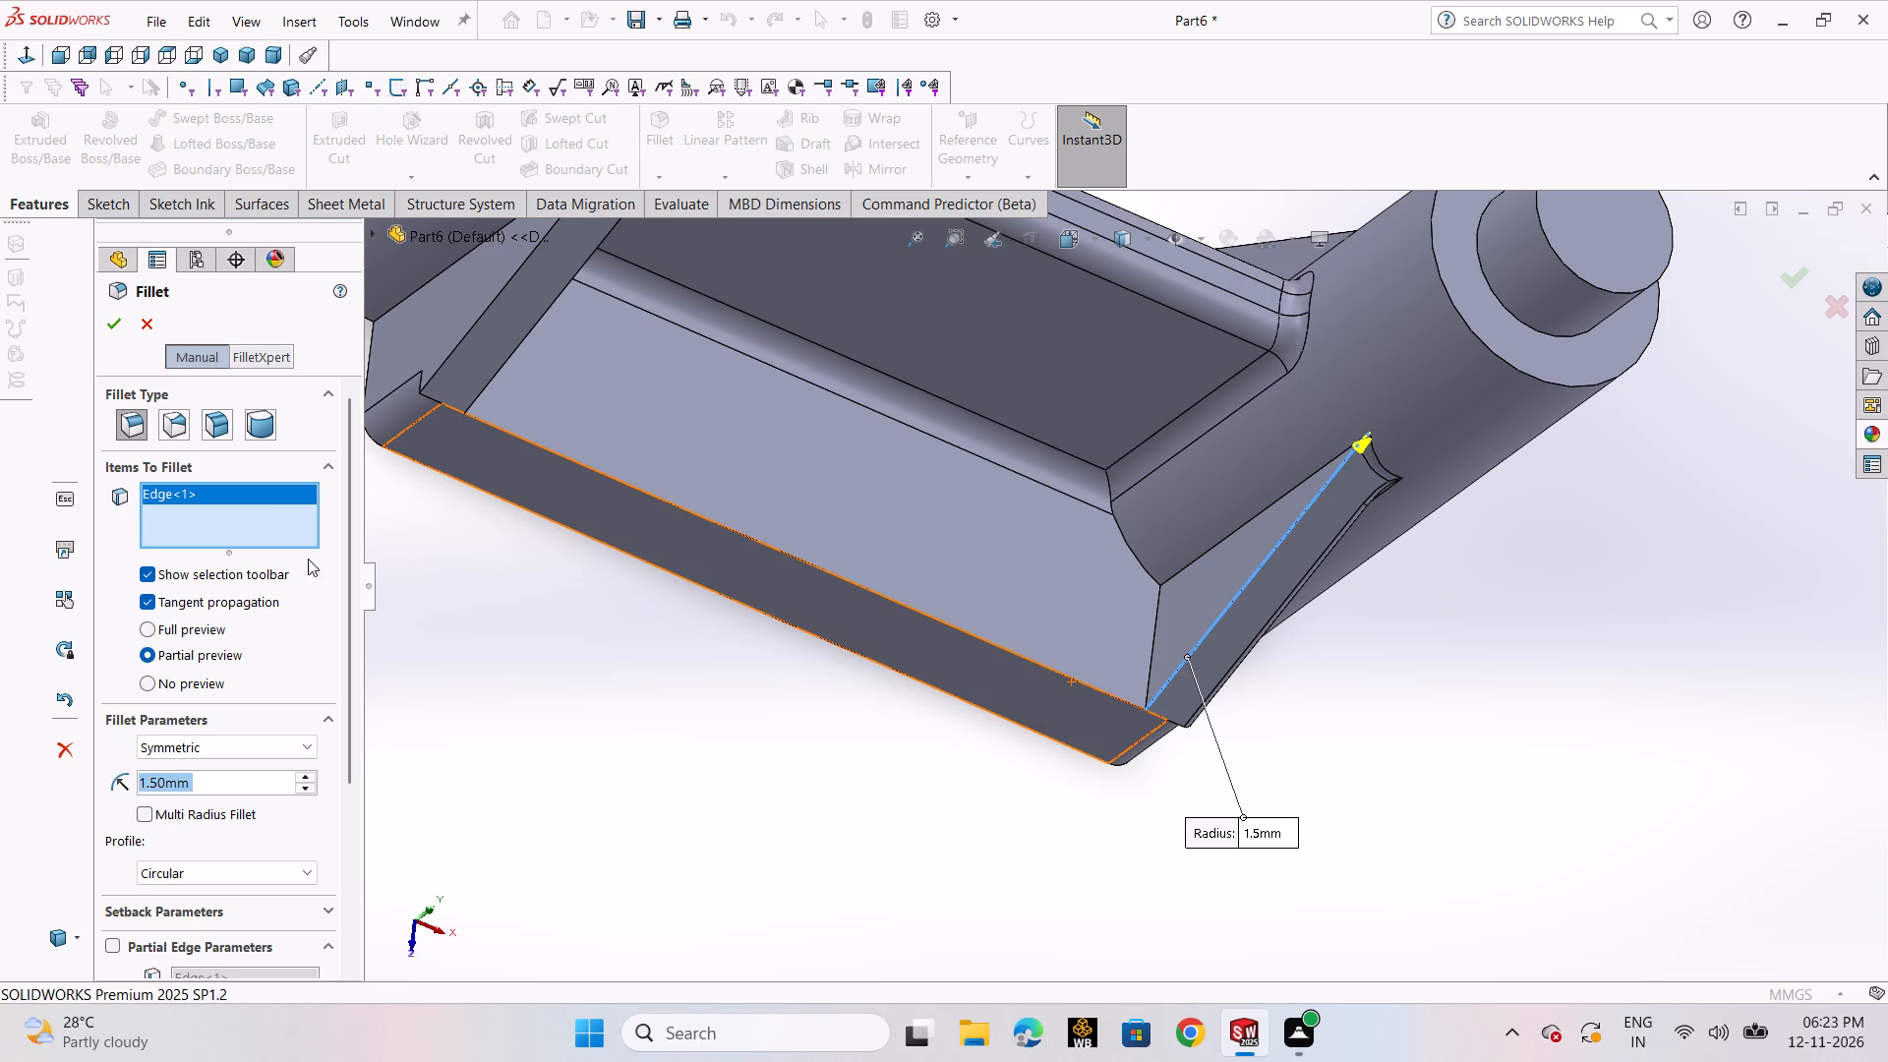
click(114, 327)
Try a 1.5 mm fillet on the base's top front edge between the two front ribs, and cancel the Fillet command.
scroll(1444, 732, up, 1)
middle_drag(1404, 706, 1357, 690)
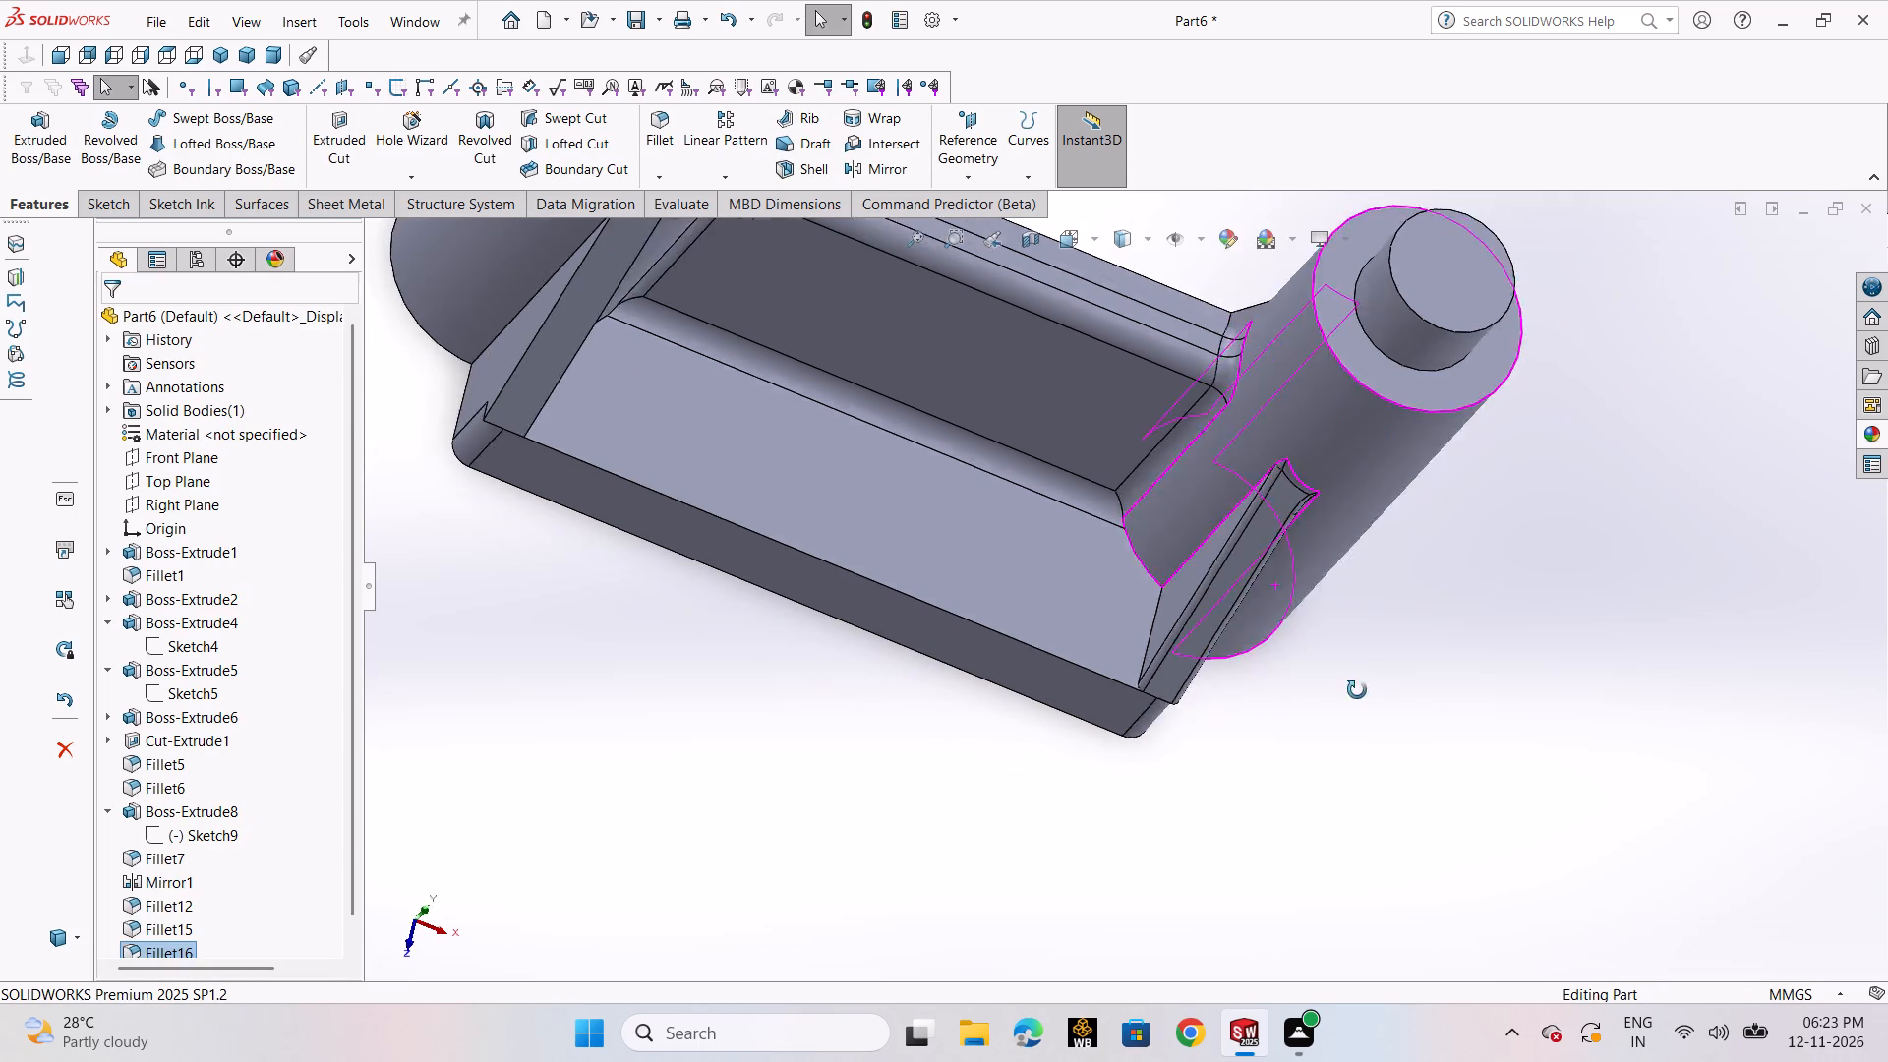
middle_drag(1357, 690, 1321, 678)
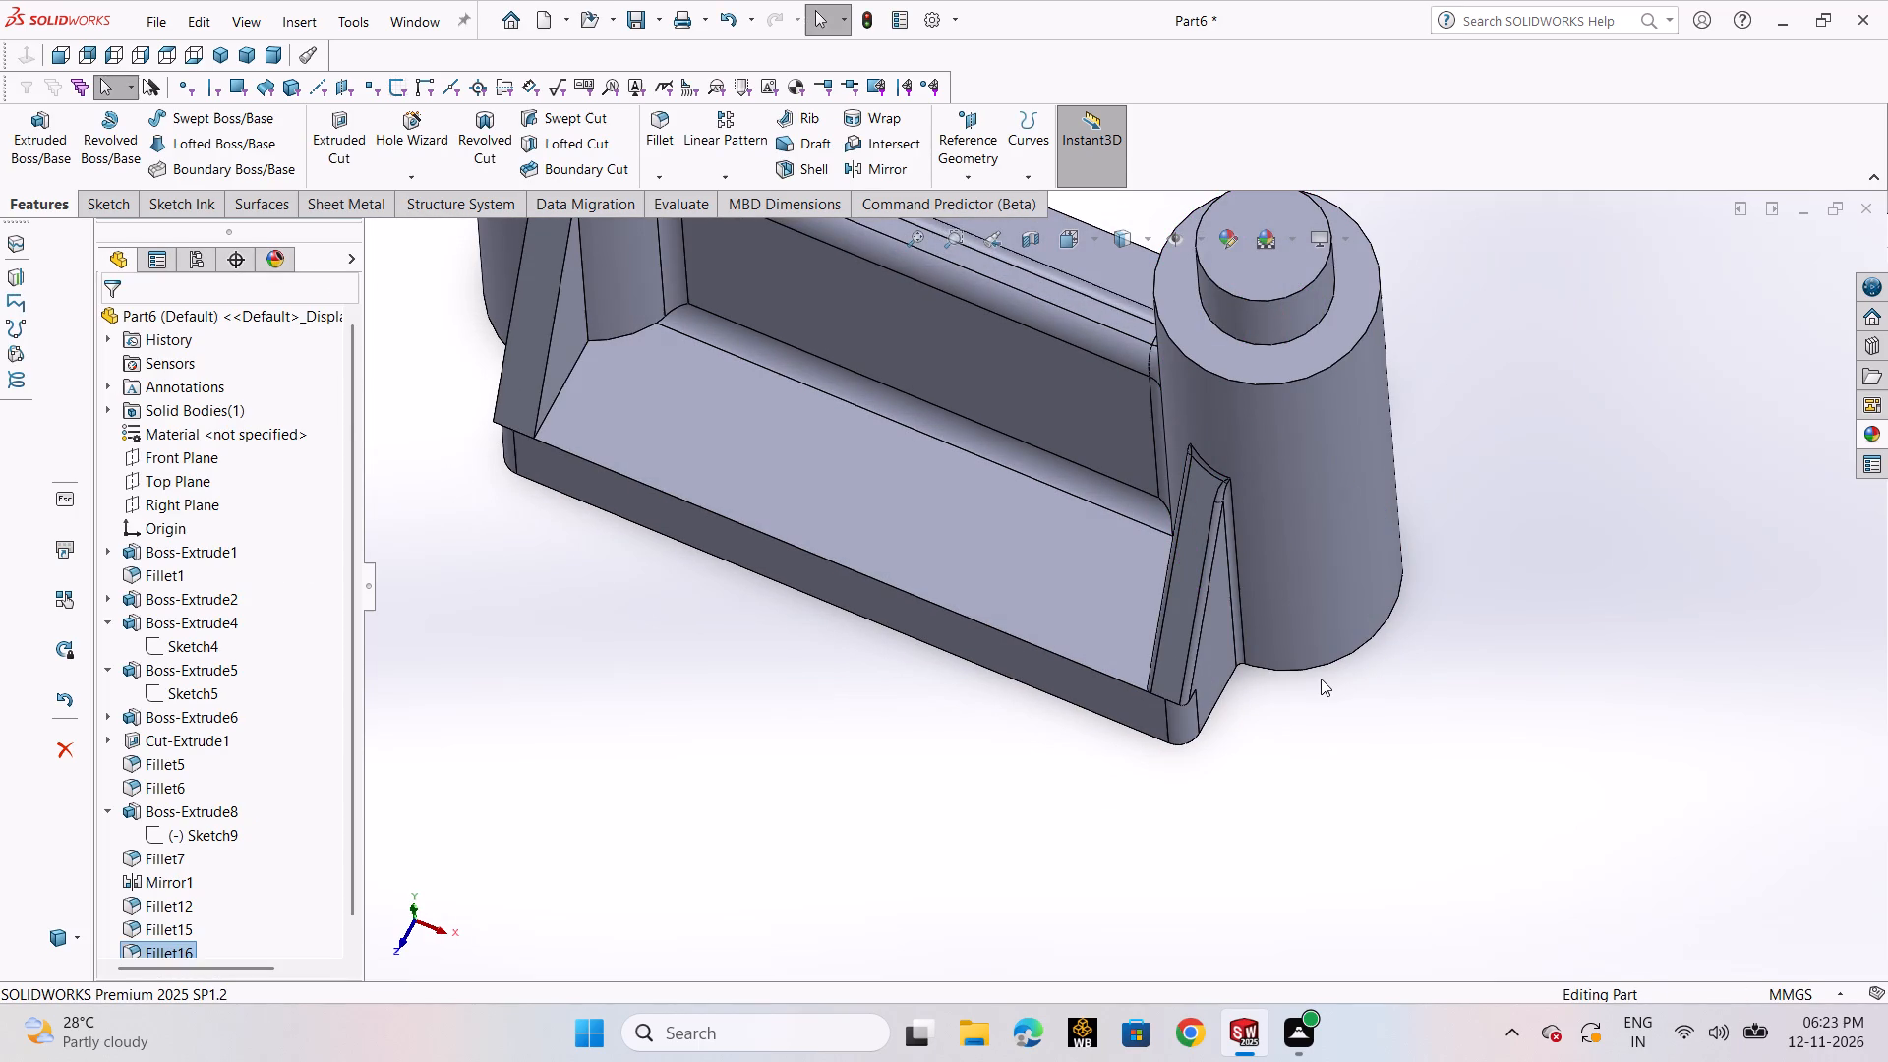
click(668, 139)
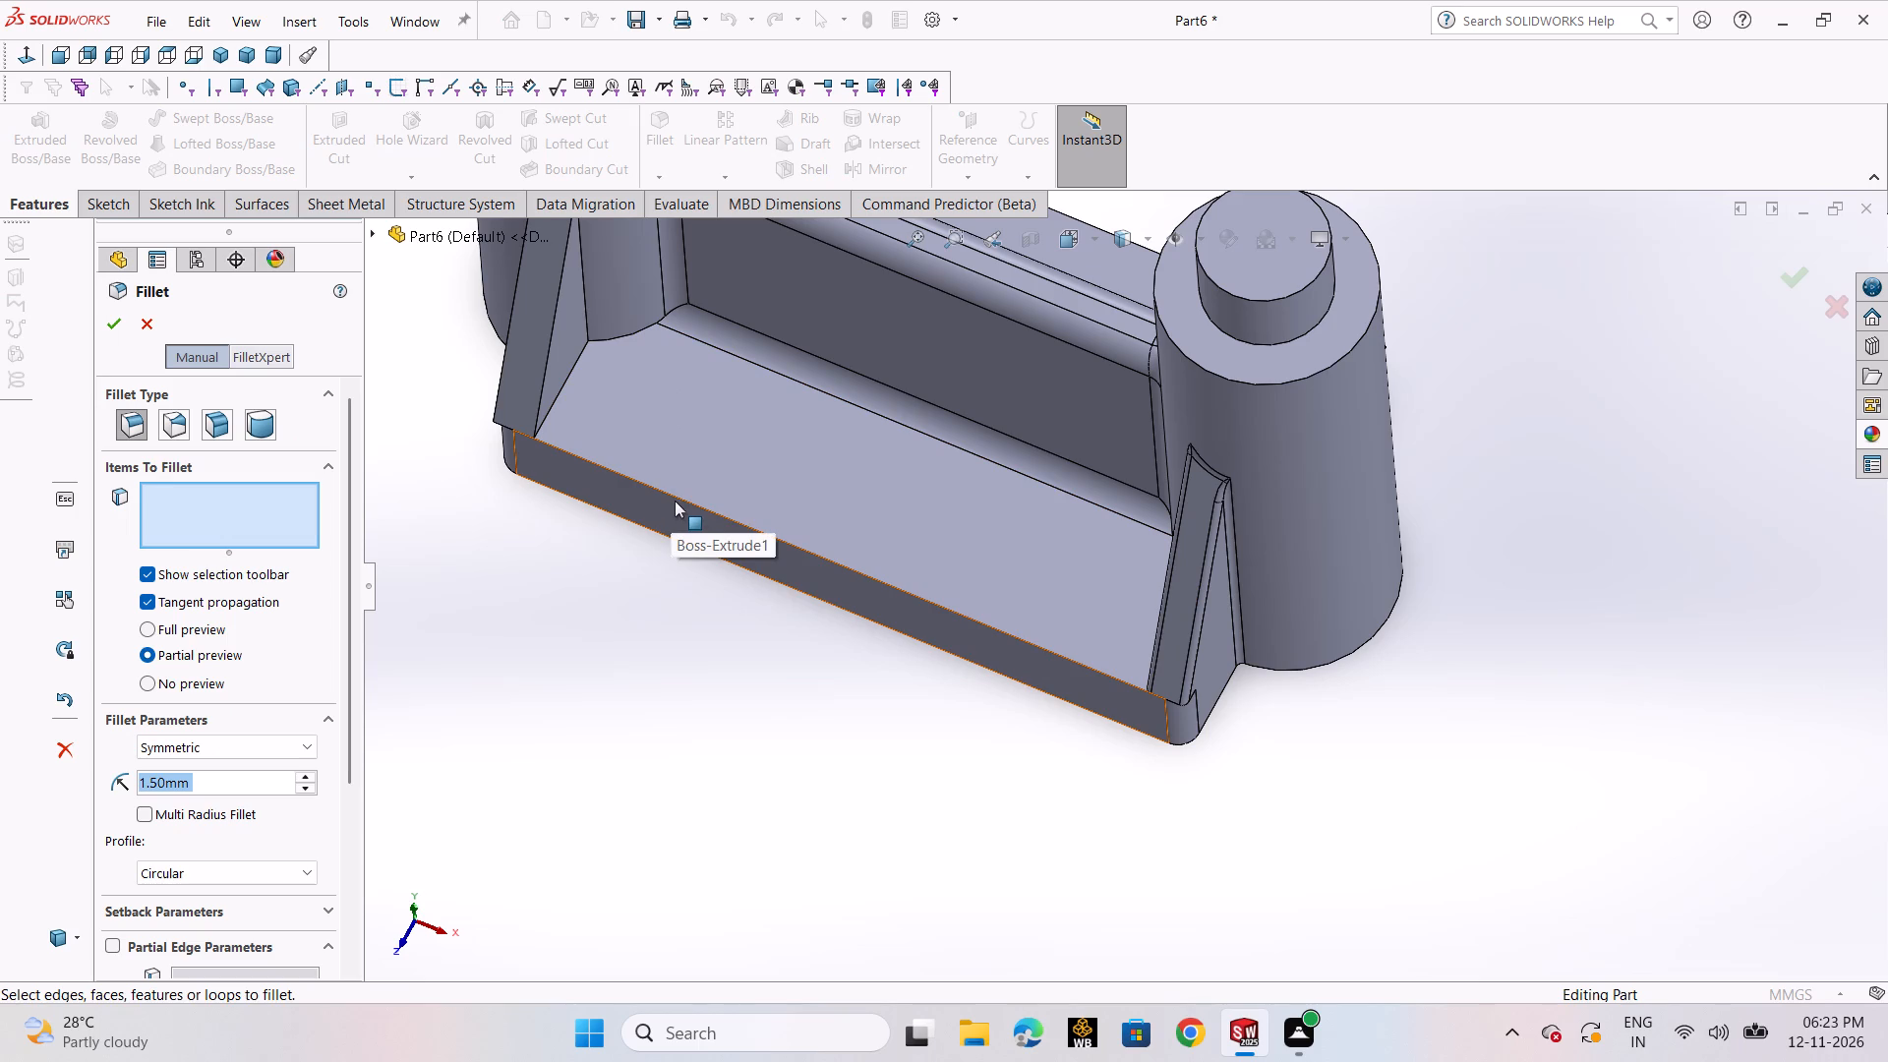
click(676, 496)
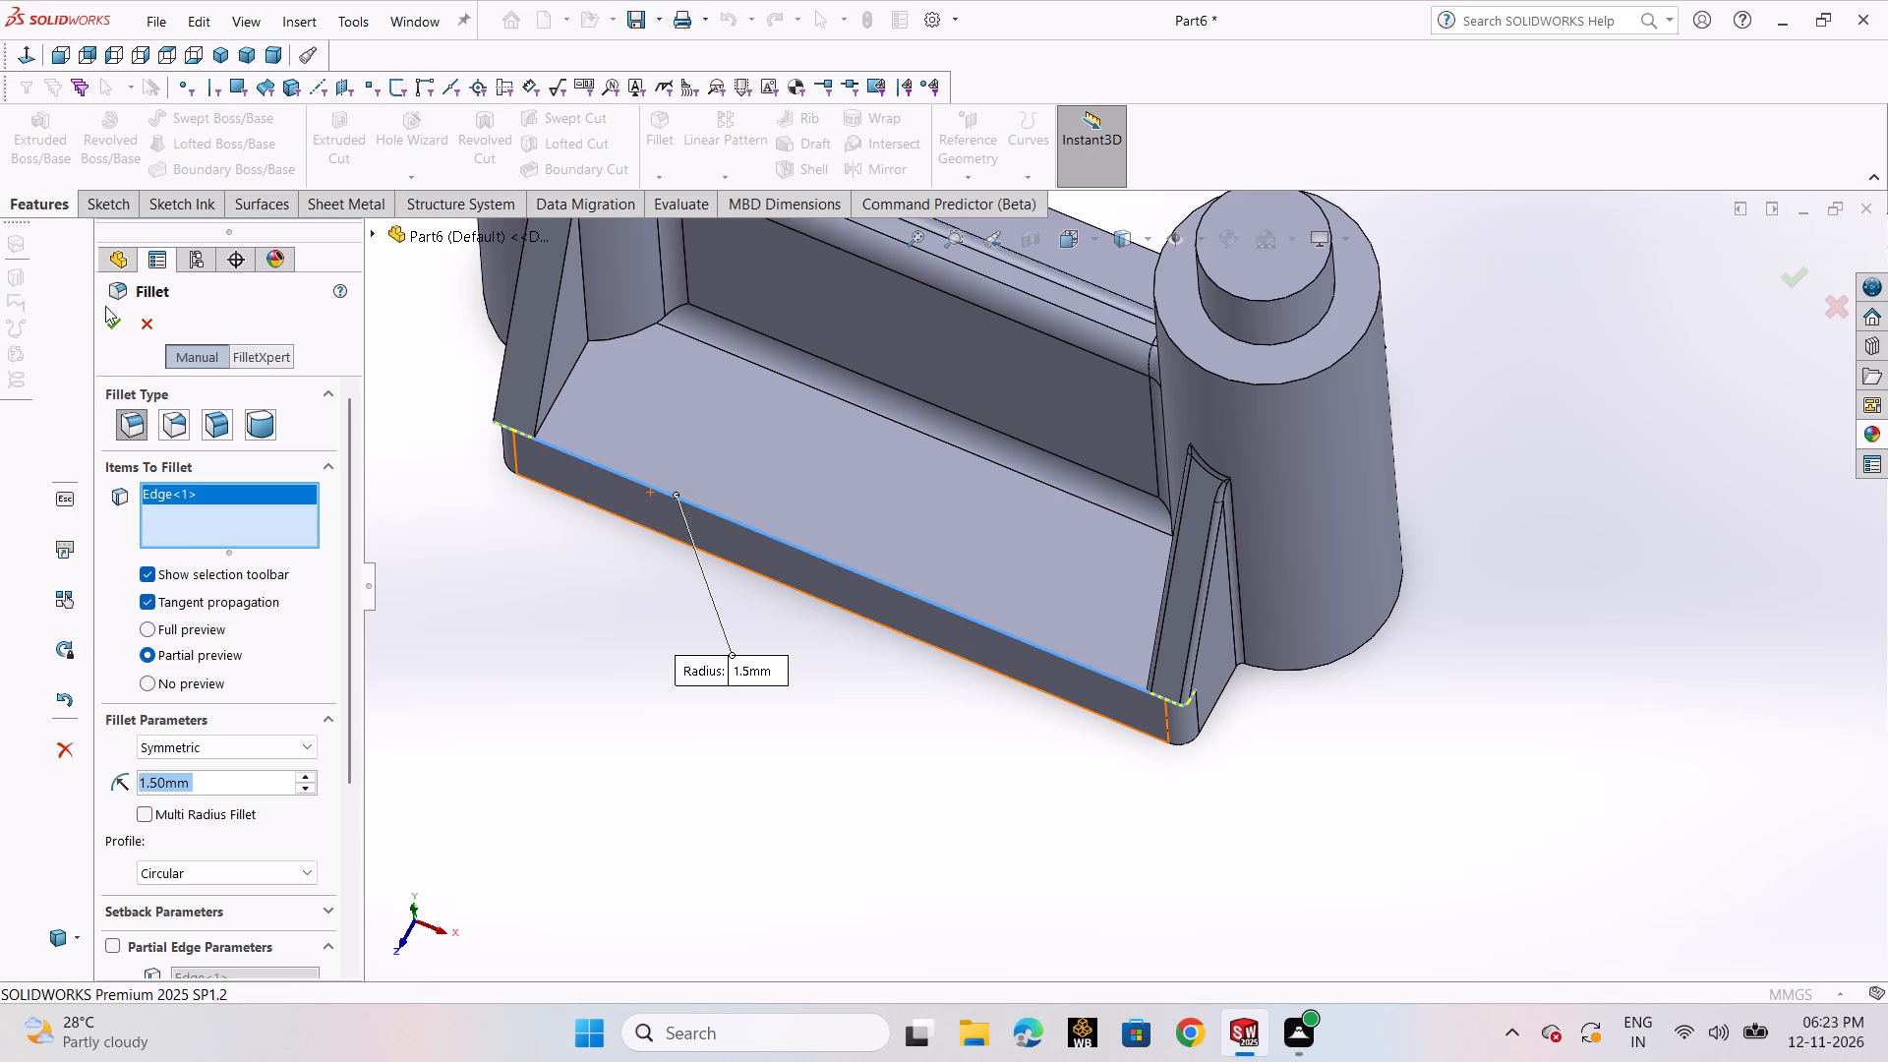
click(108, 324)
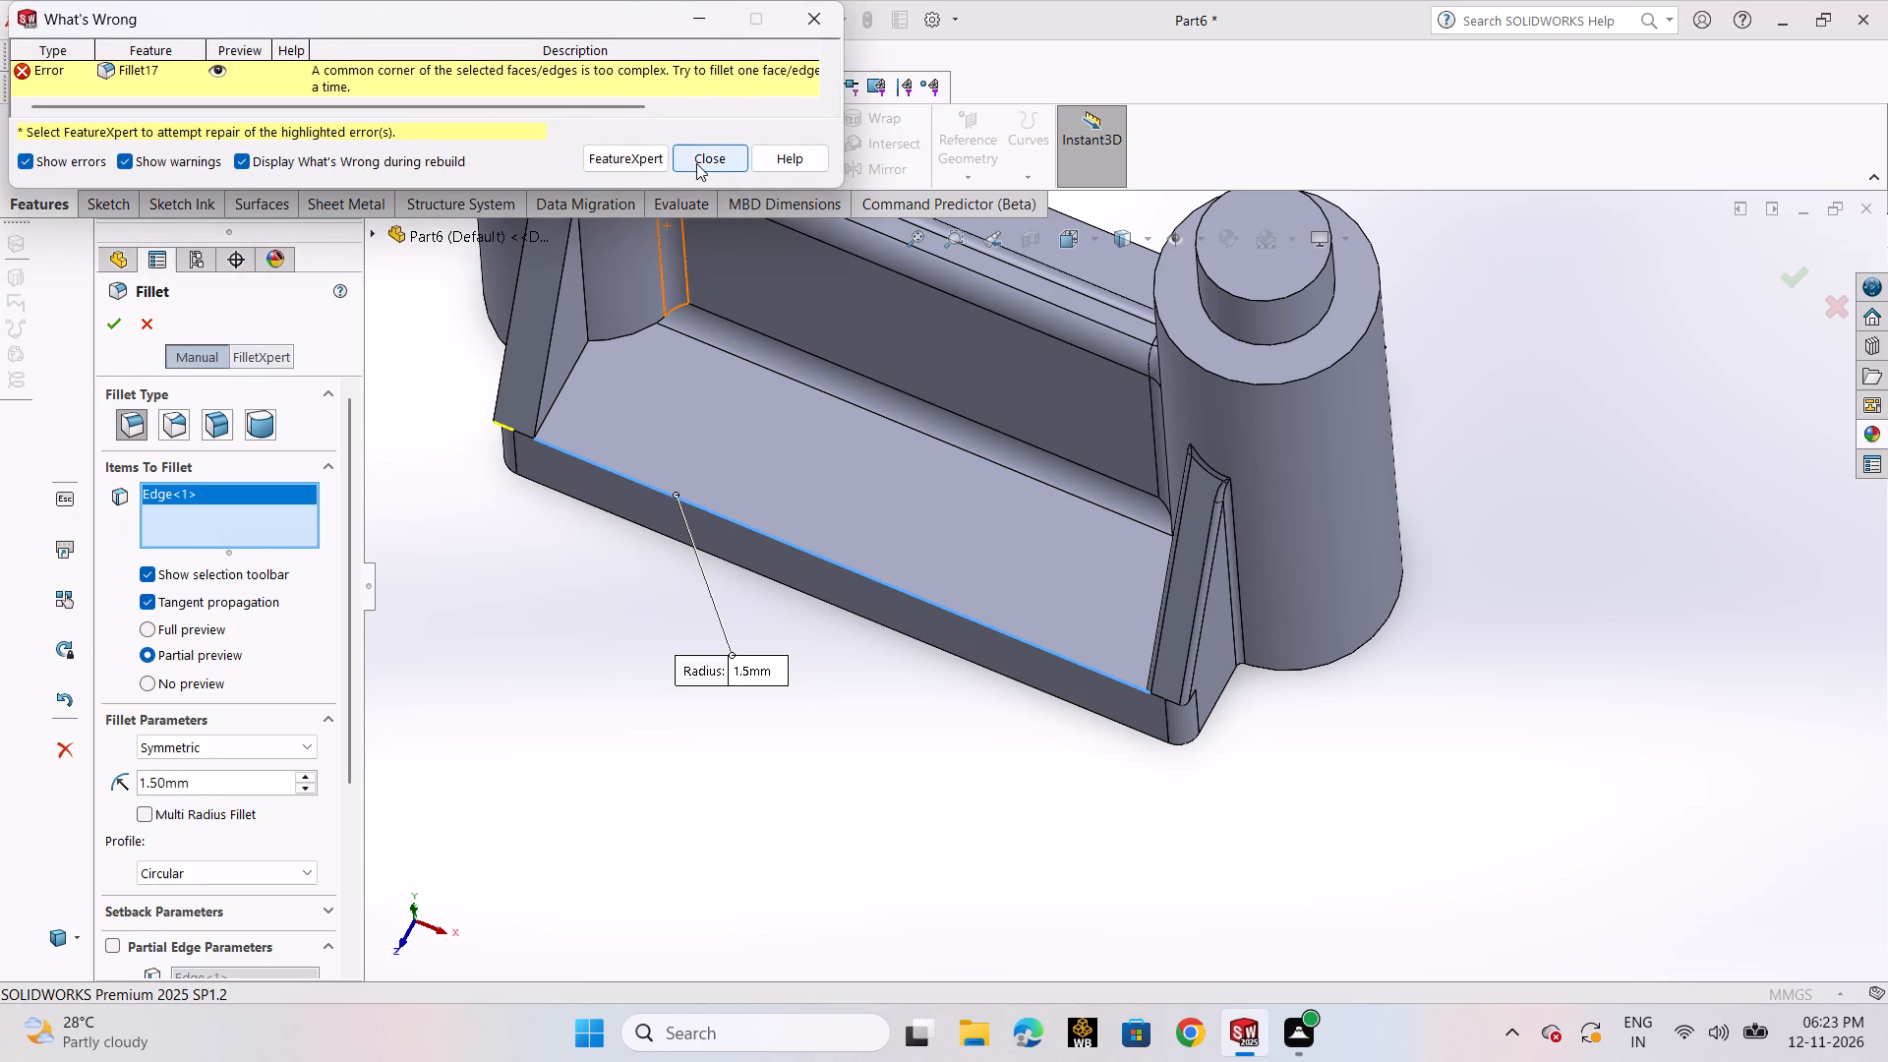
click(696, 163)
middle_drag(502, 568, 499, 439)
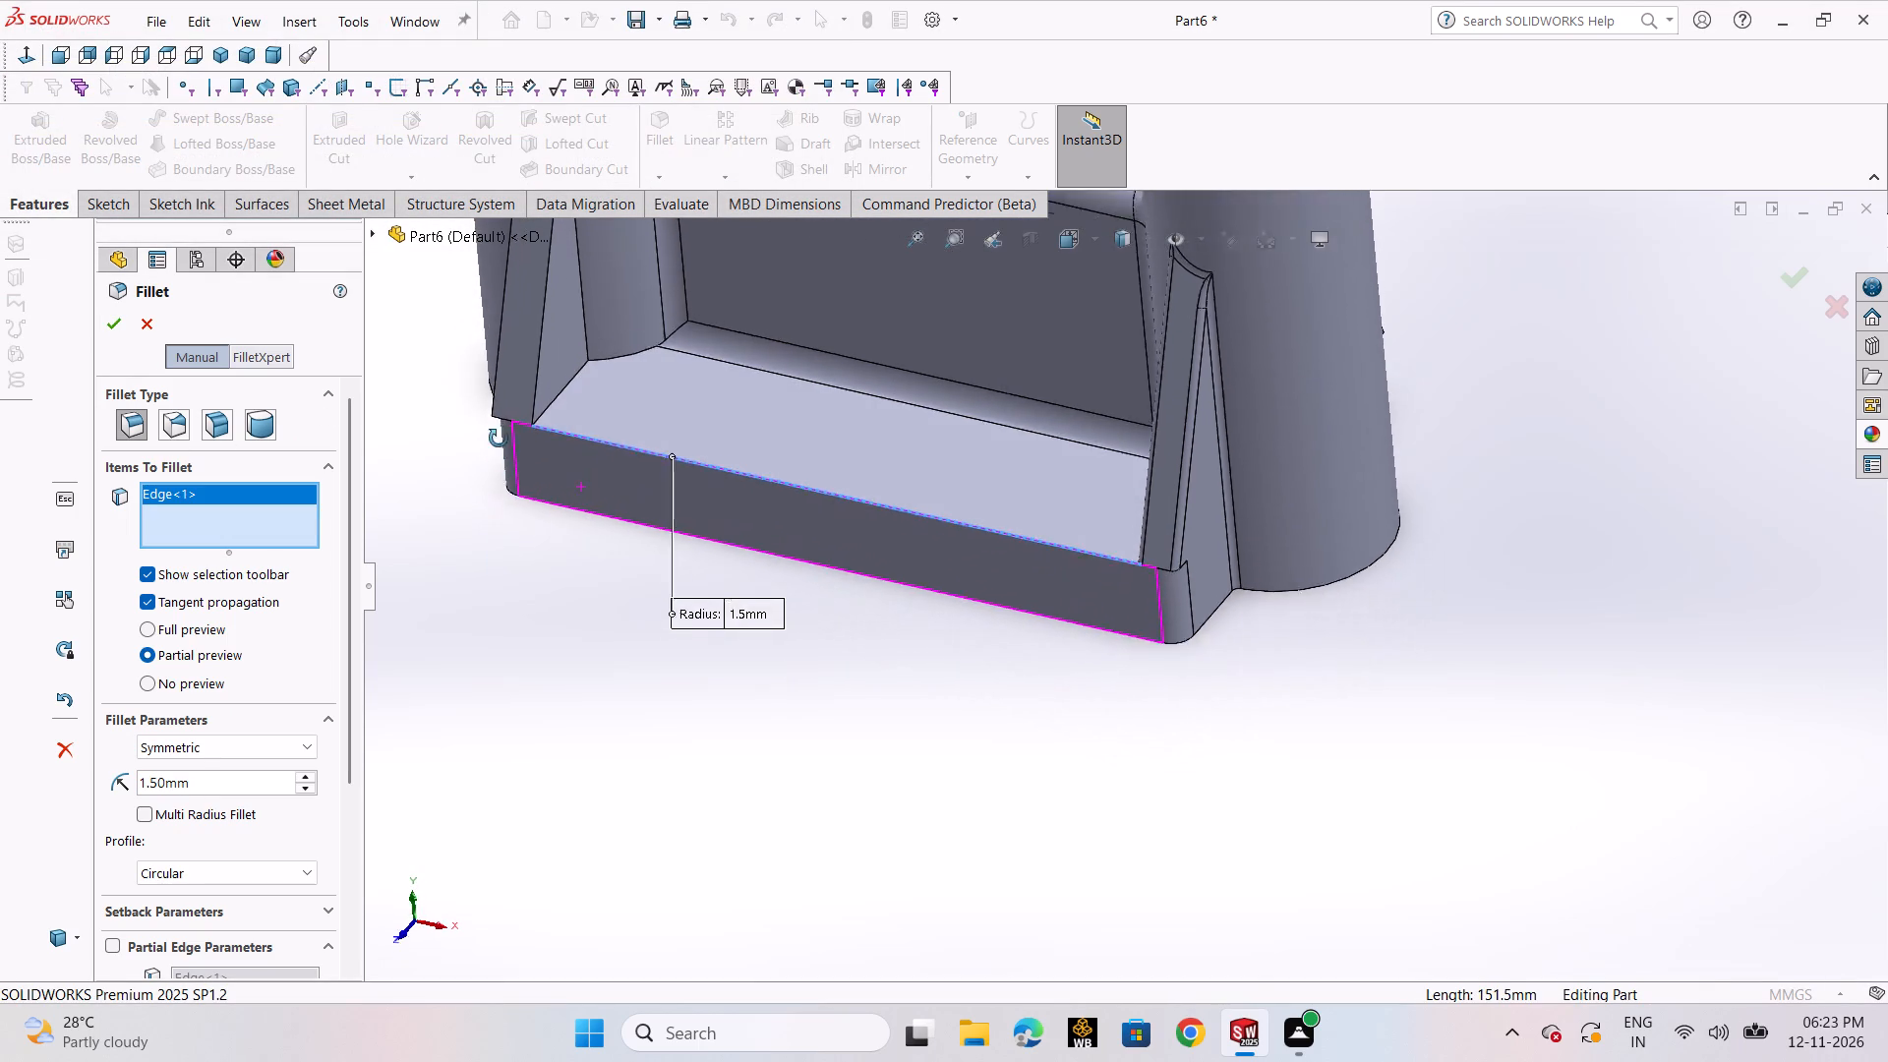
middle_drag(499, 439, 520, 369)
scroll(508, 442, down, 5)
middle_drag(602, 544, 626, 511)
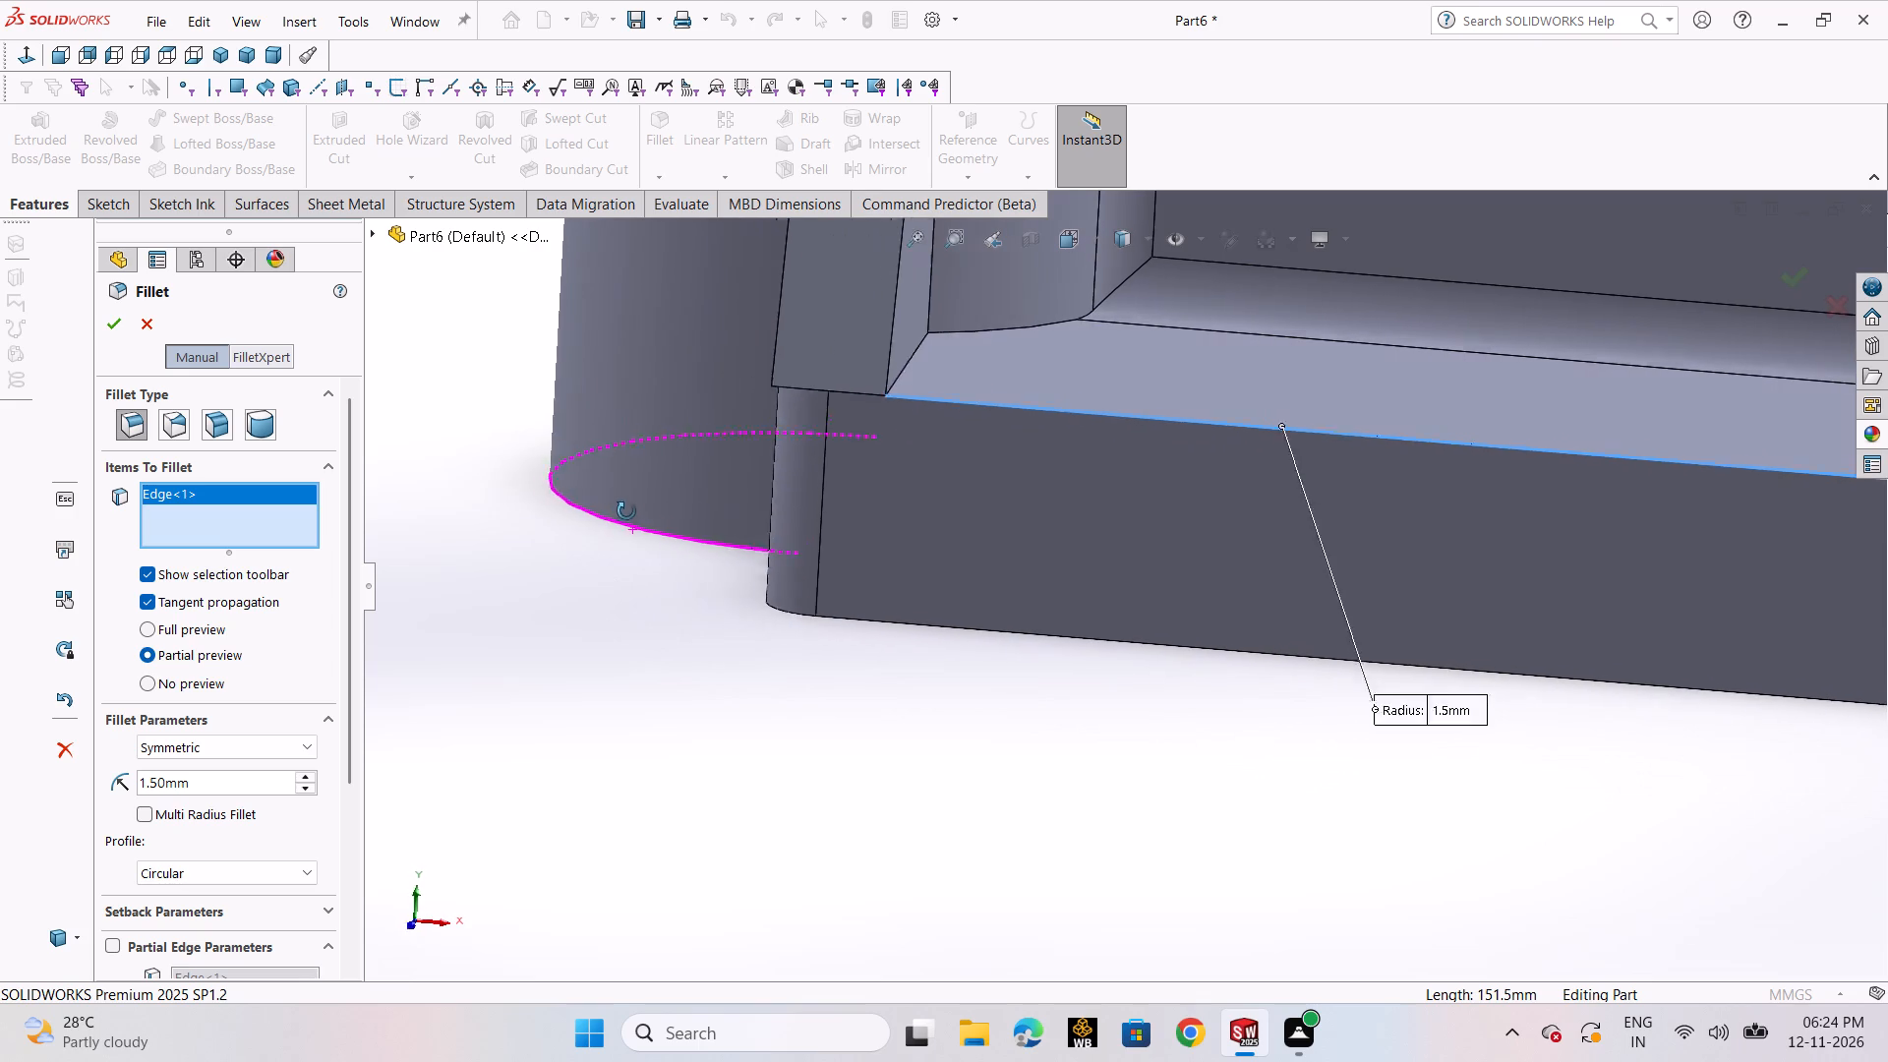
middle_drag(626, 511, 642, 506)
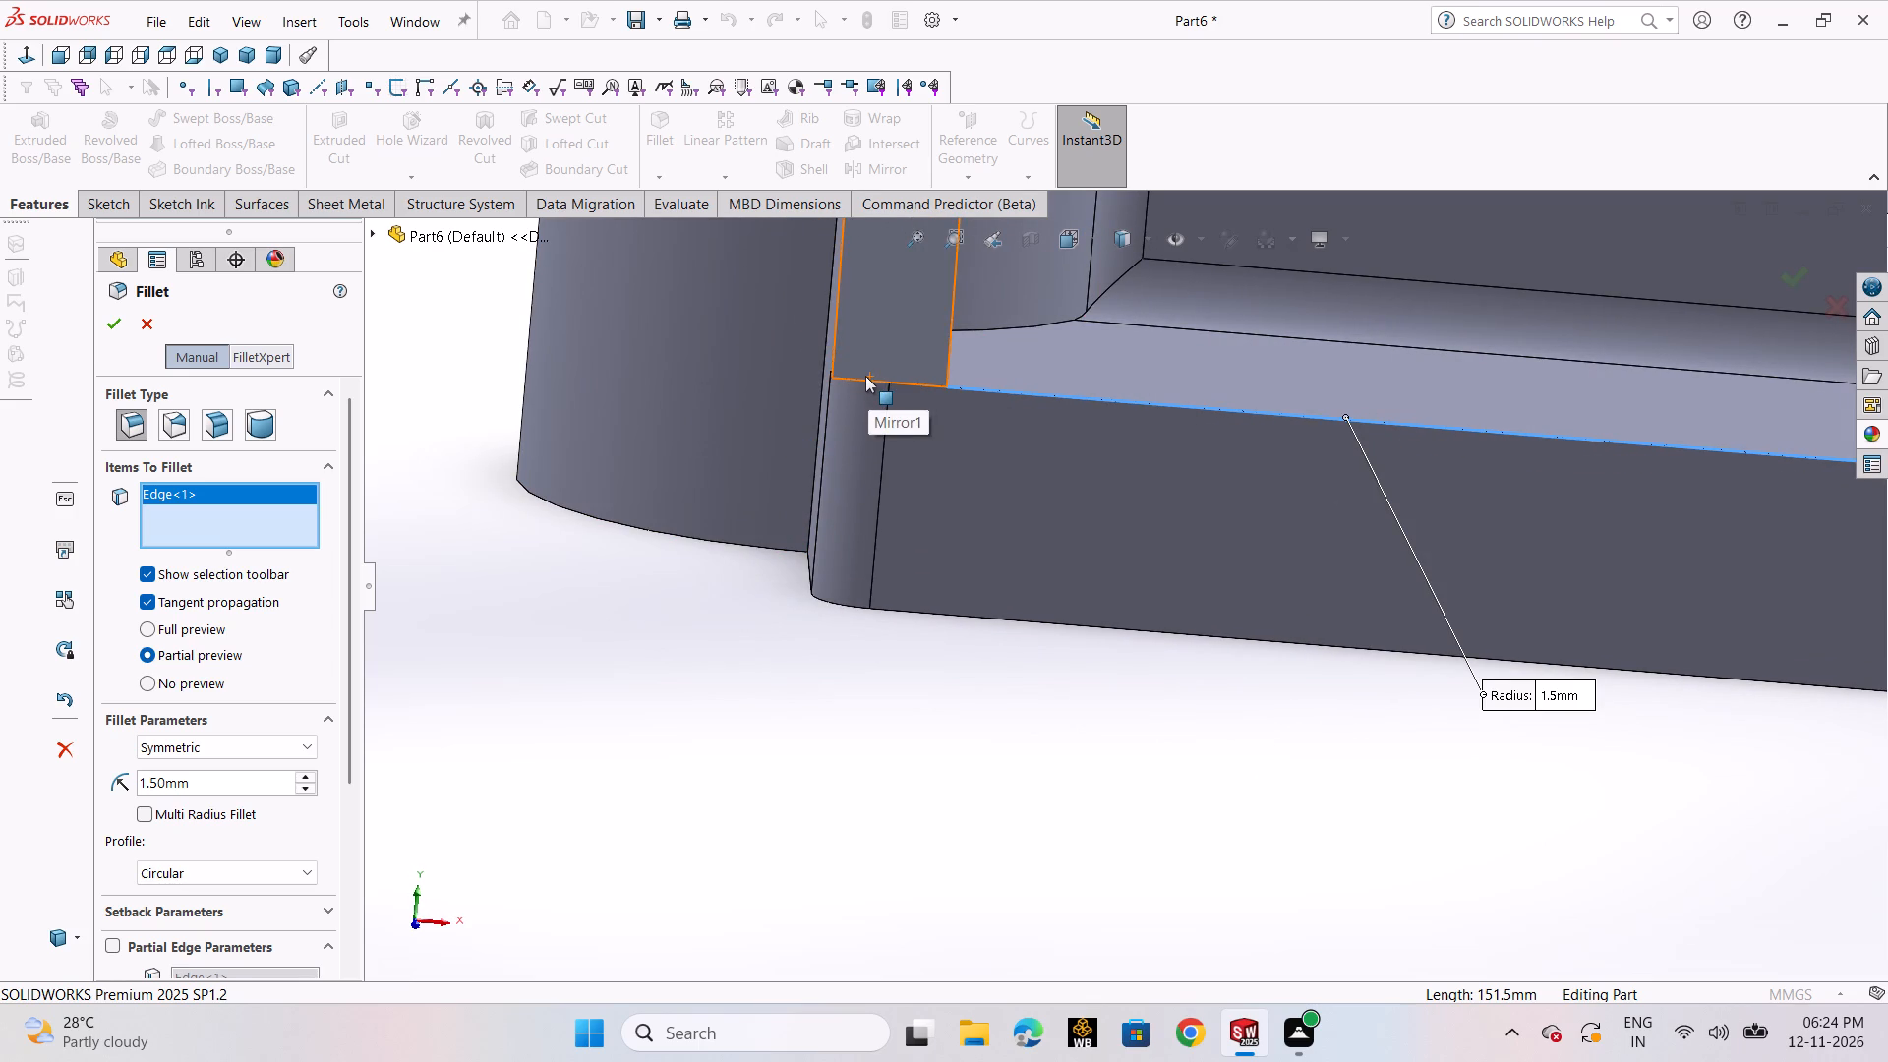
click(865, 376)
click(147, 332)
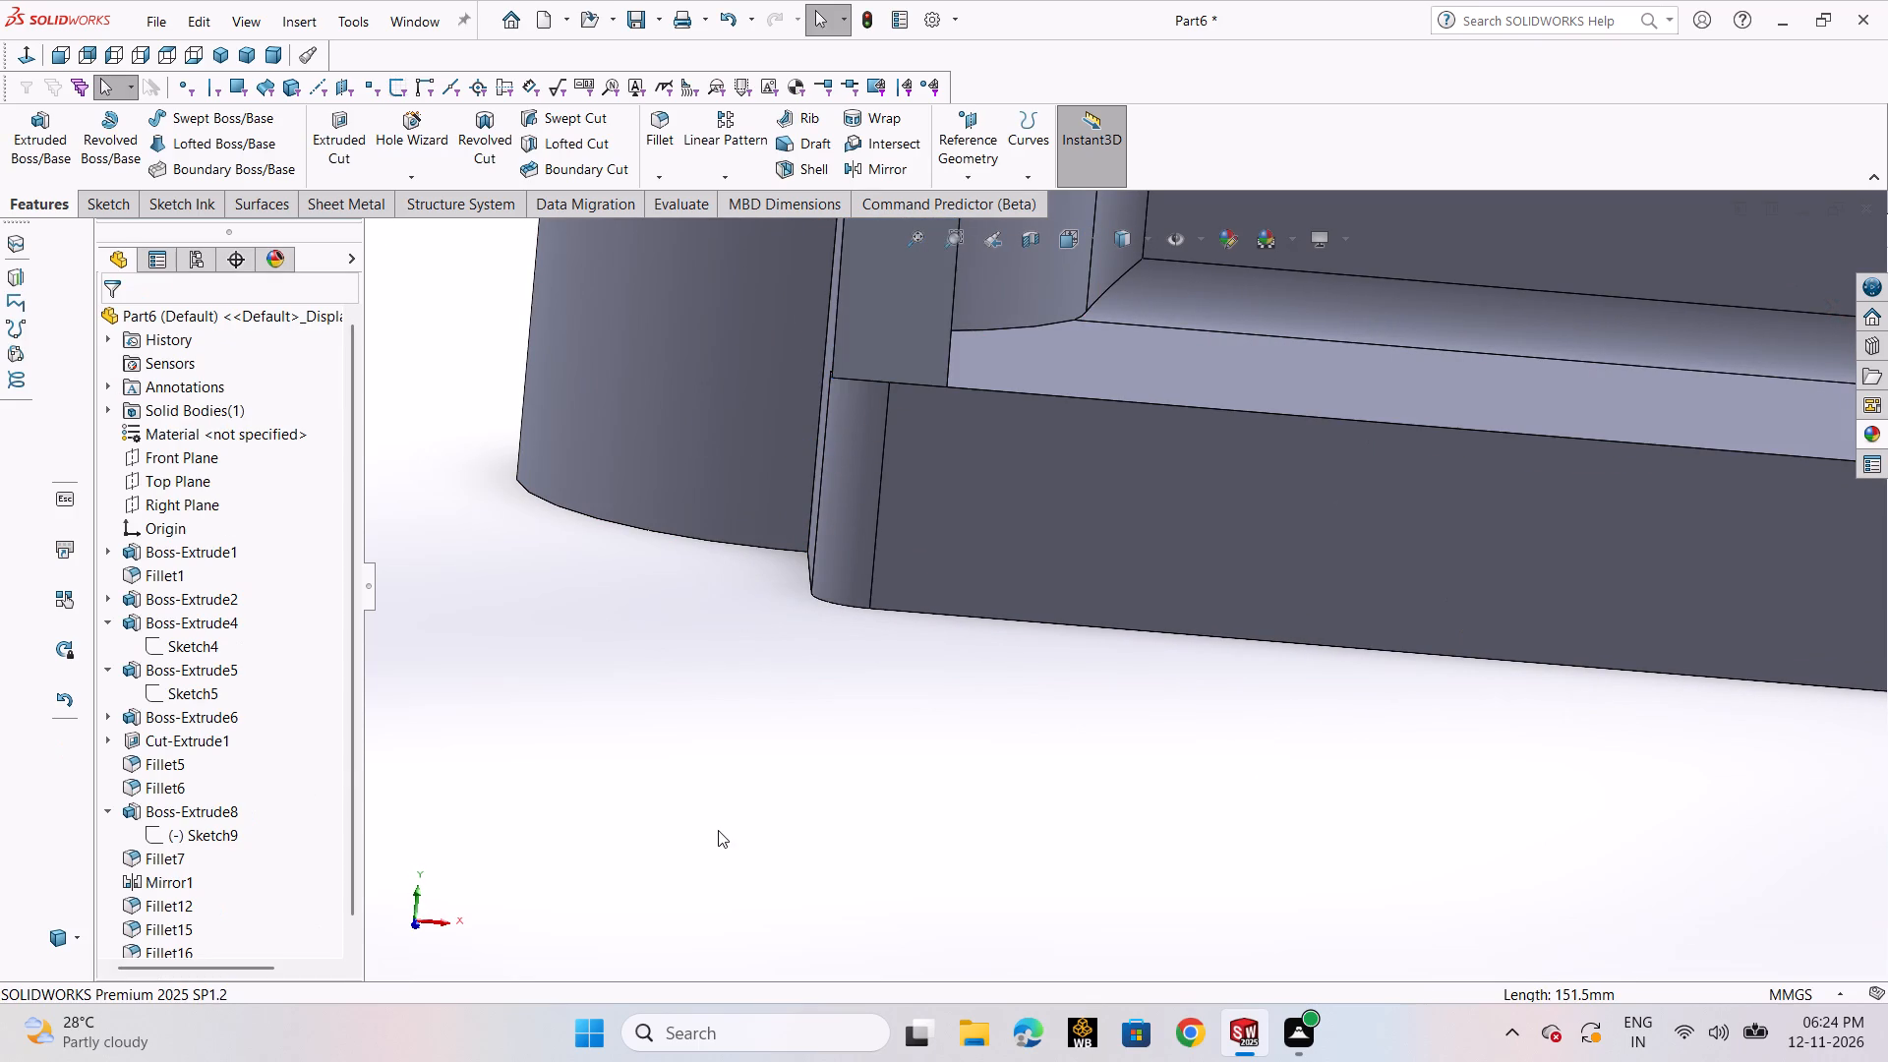
Fillet the edges of the base's rounded front corner face below the taller cylinder's rib with a 1.5 mm radius.
click(718, 830)
scroll(854, 702, up, 1)
middle_drag(865, 699, 1092, 791)
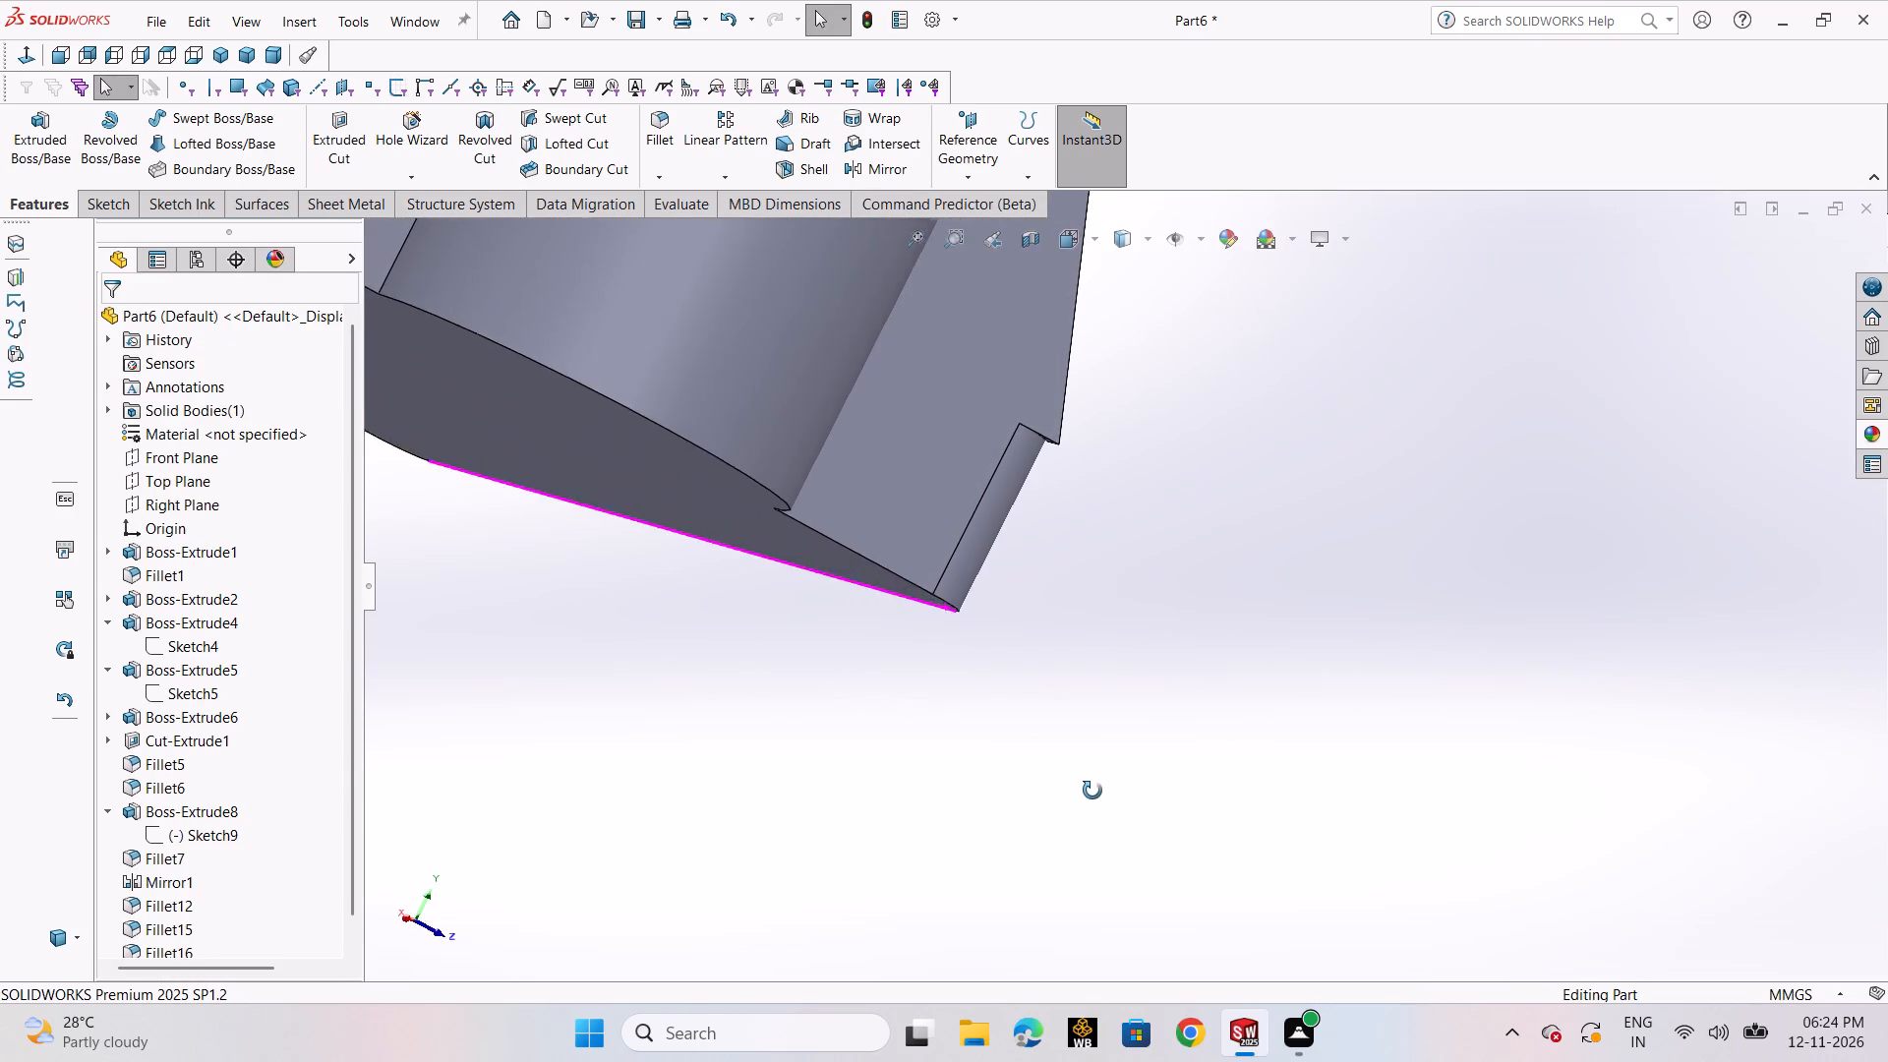
middle_drag(1092, 791, 1052, 843)
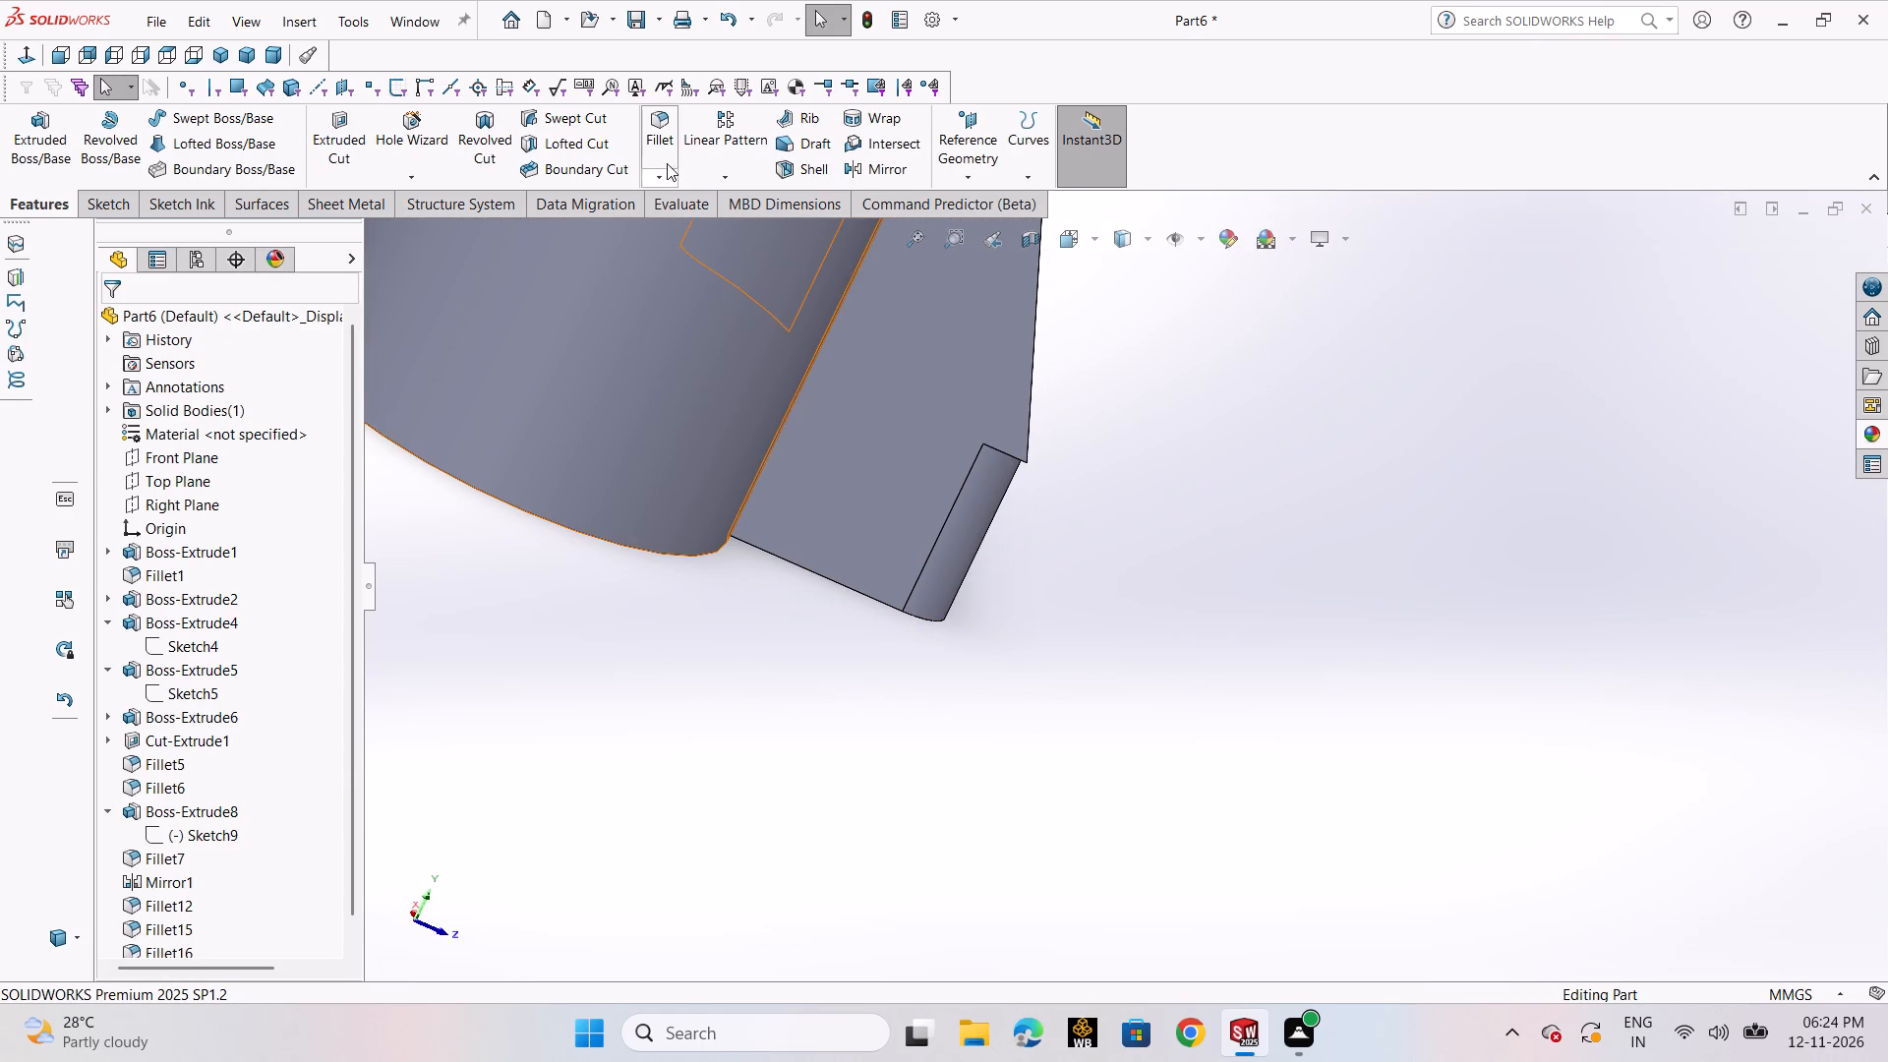
click(661, 153)
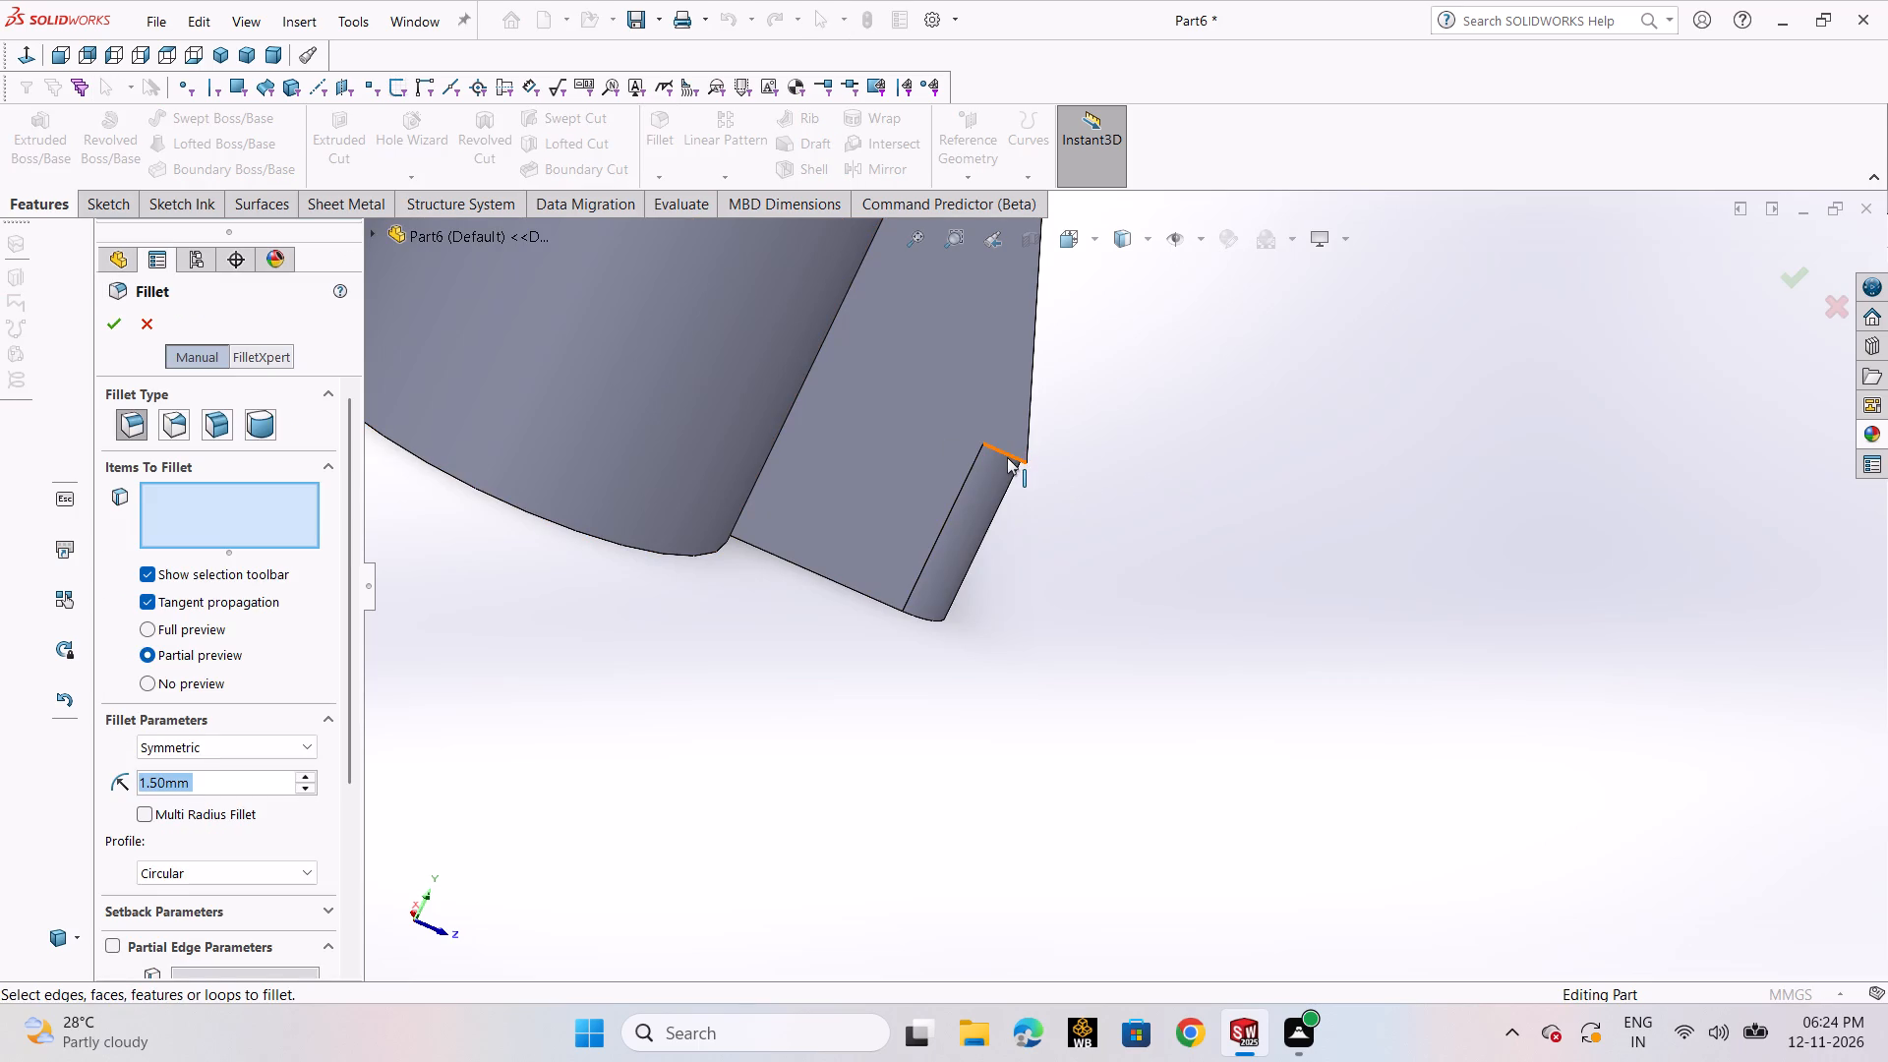
click(1012, 460)
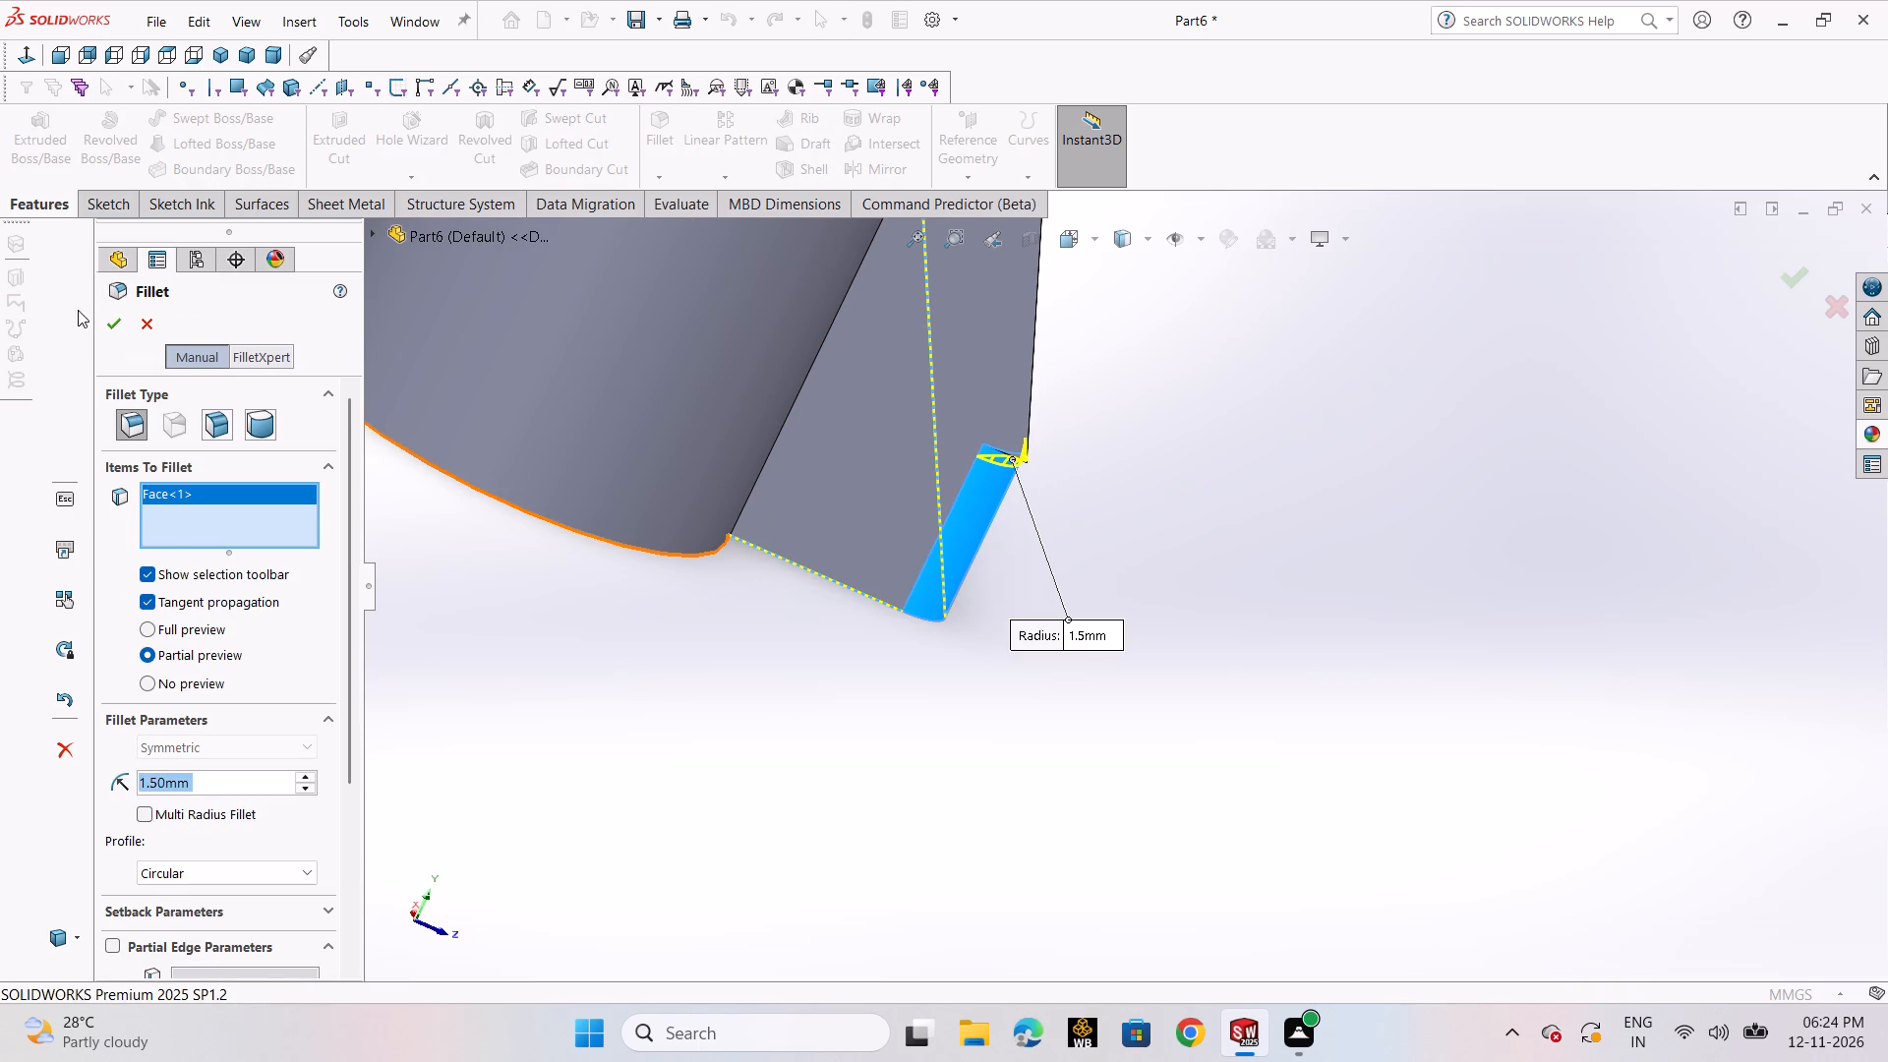
click(114, 324)
Examine the base corner under the taller cylinder's rib and the surrounding fillets, and return to the isometric view.
scroll(1016, 456, up, 1)
scroll(1063, 483, down, 2)
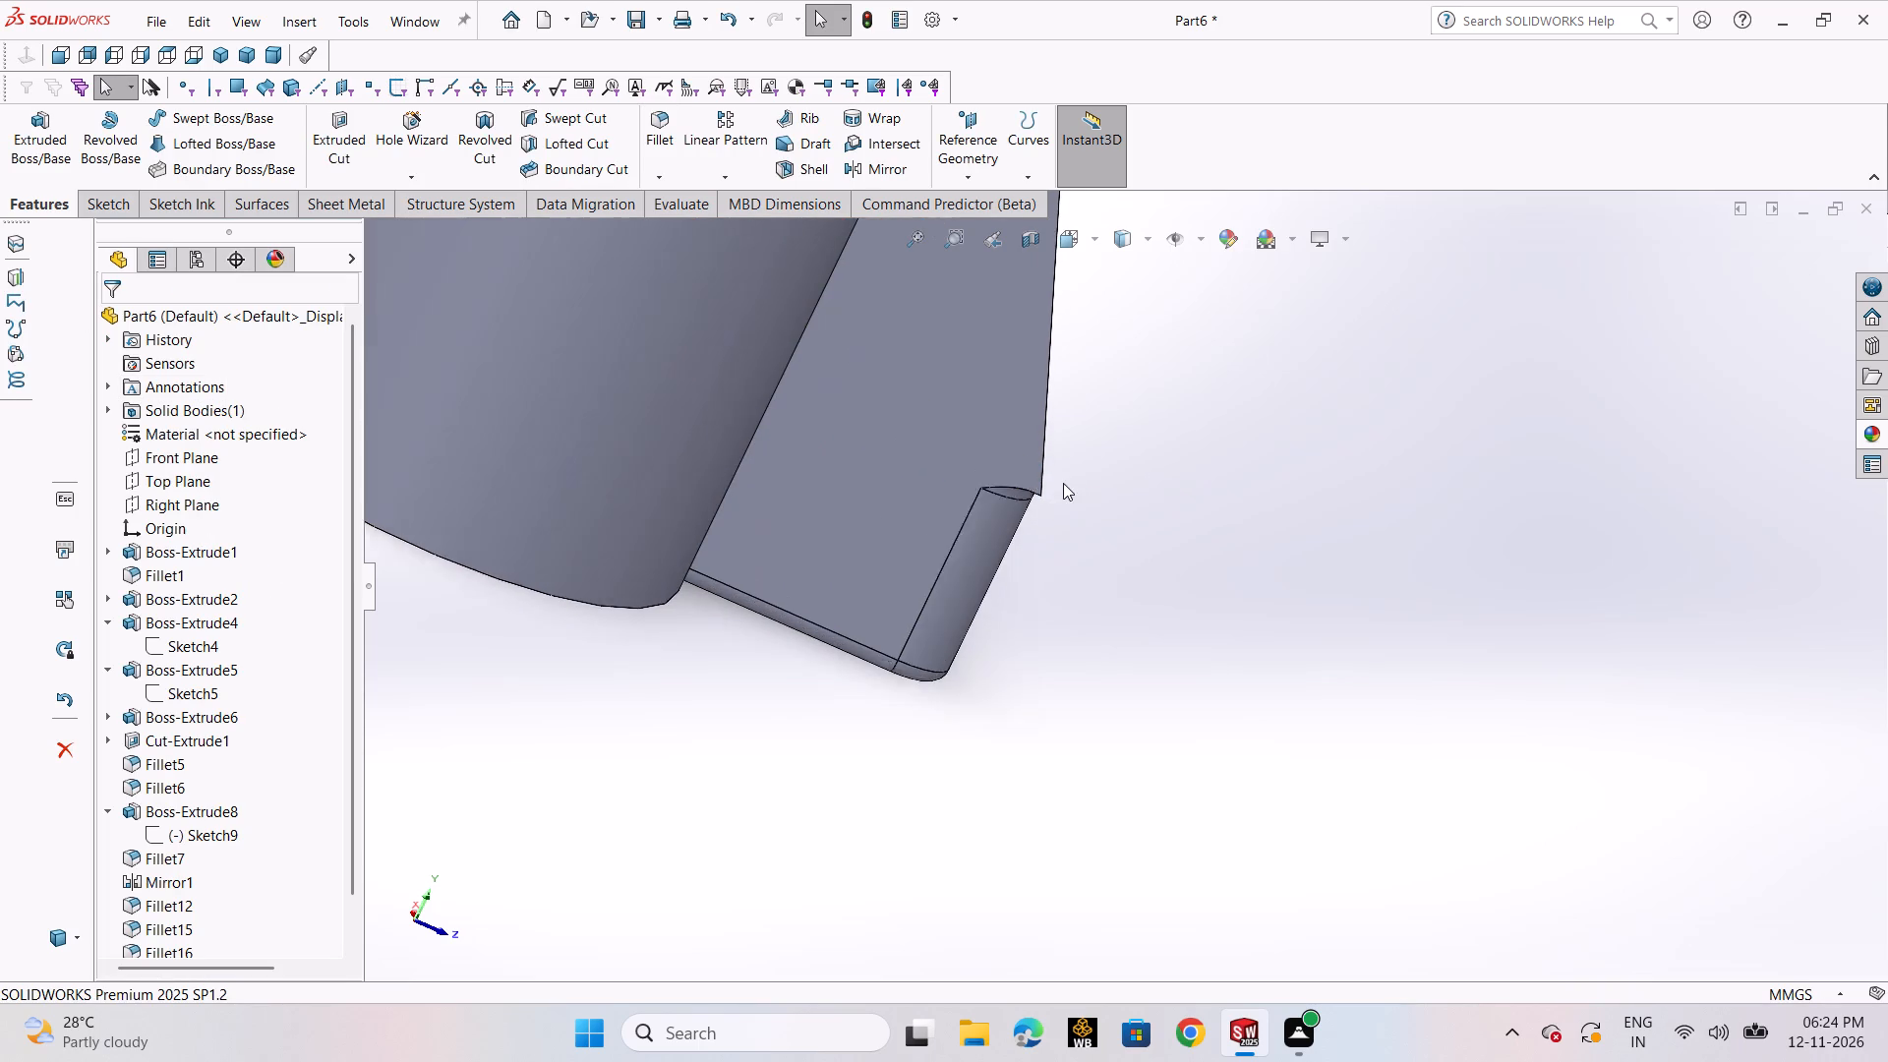
scroll(1063, 483, down, 2)
click(1037, 511)
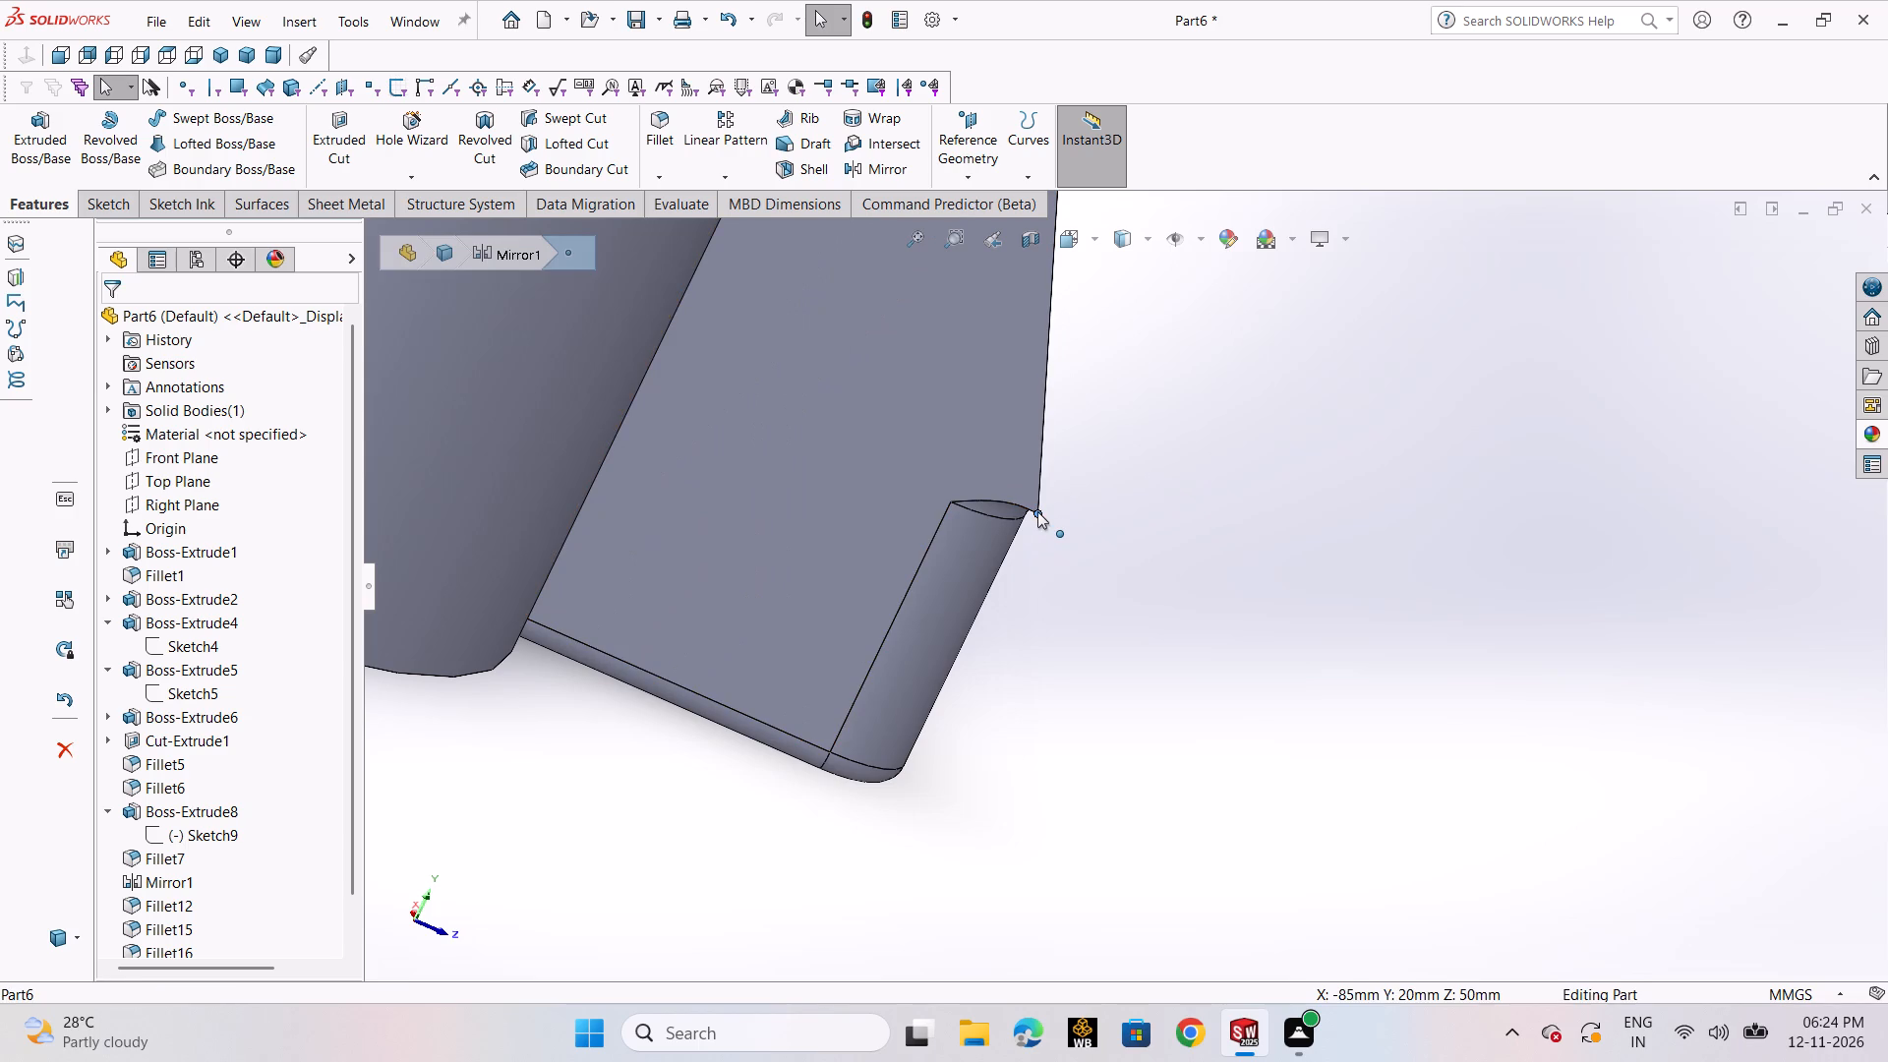
scroll(1132, 559, up, 2)
click(1132, 559)
scroll(1227, 547, up, 1)
middle_drag(1220, 546, 1067, 518)
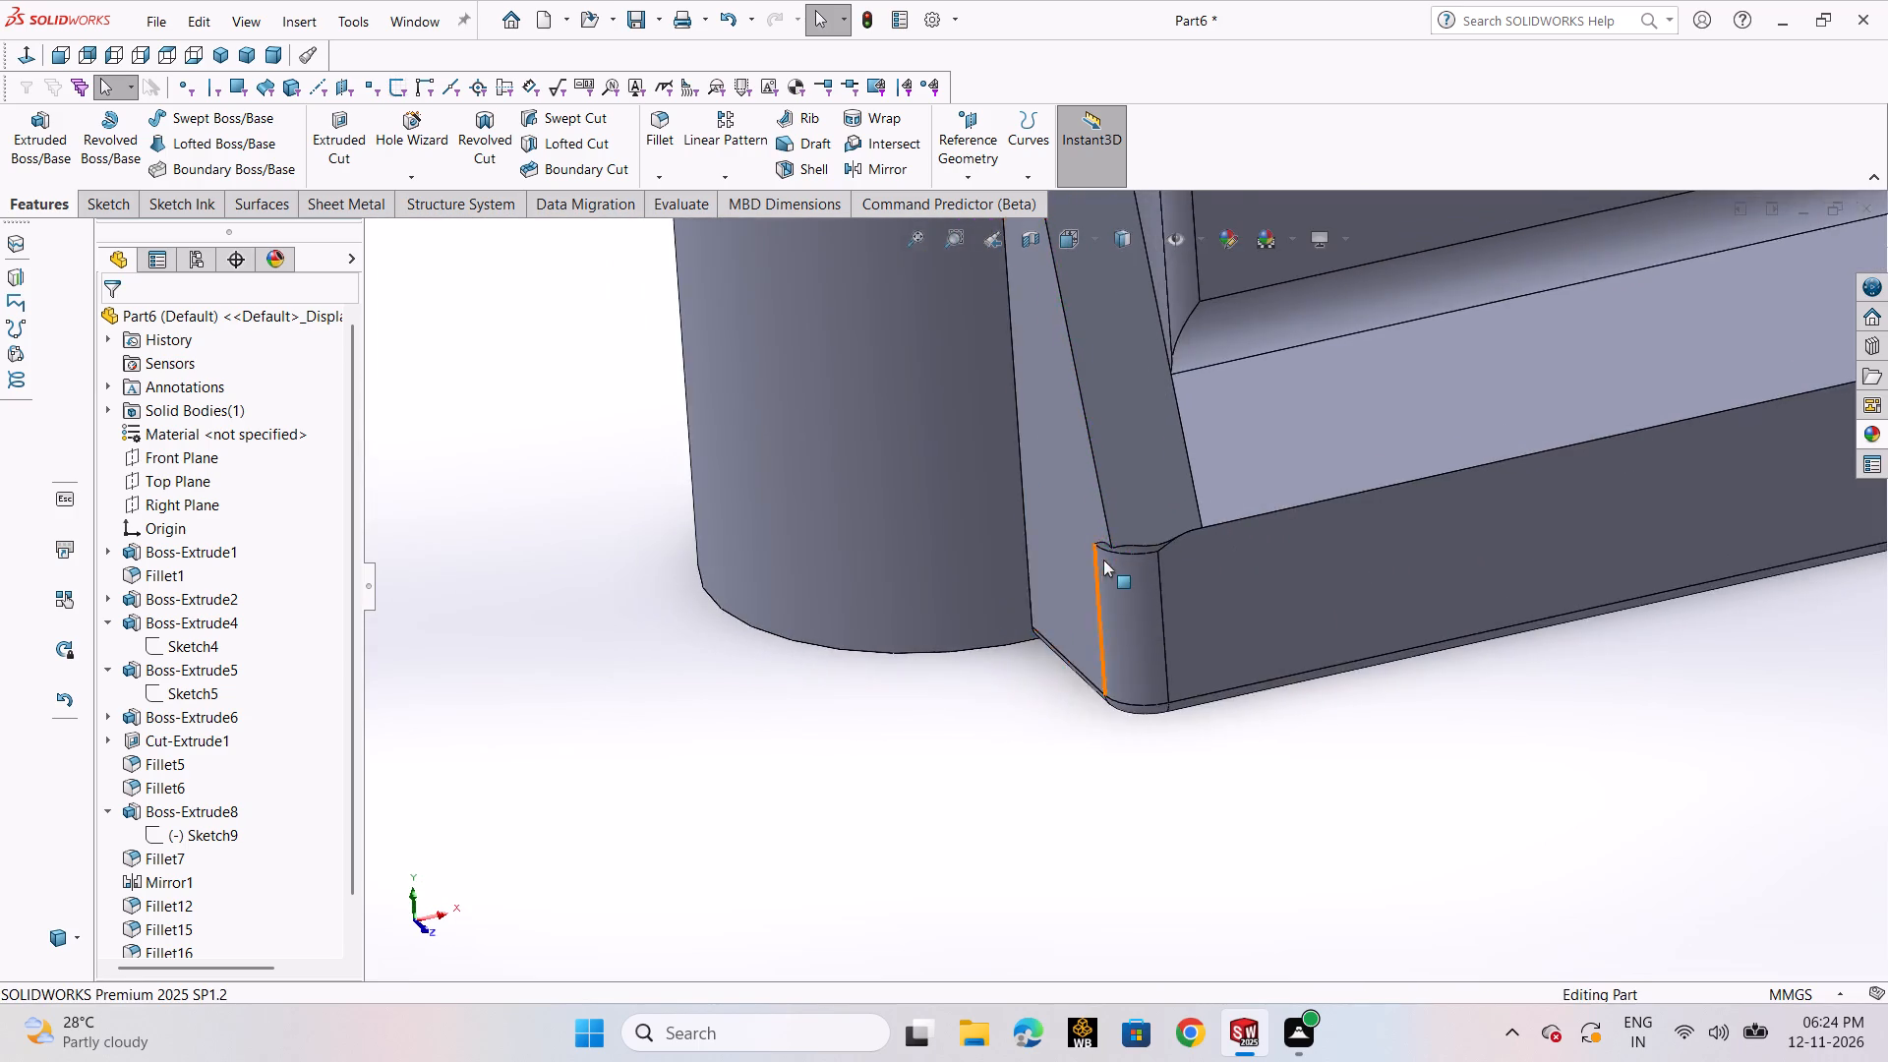
scroll(1103, 560, up, 9)
scroll(1466, 538, down, 4)
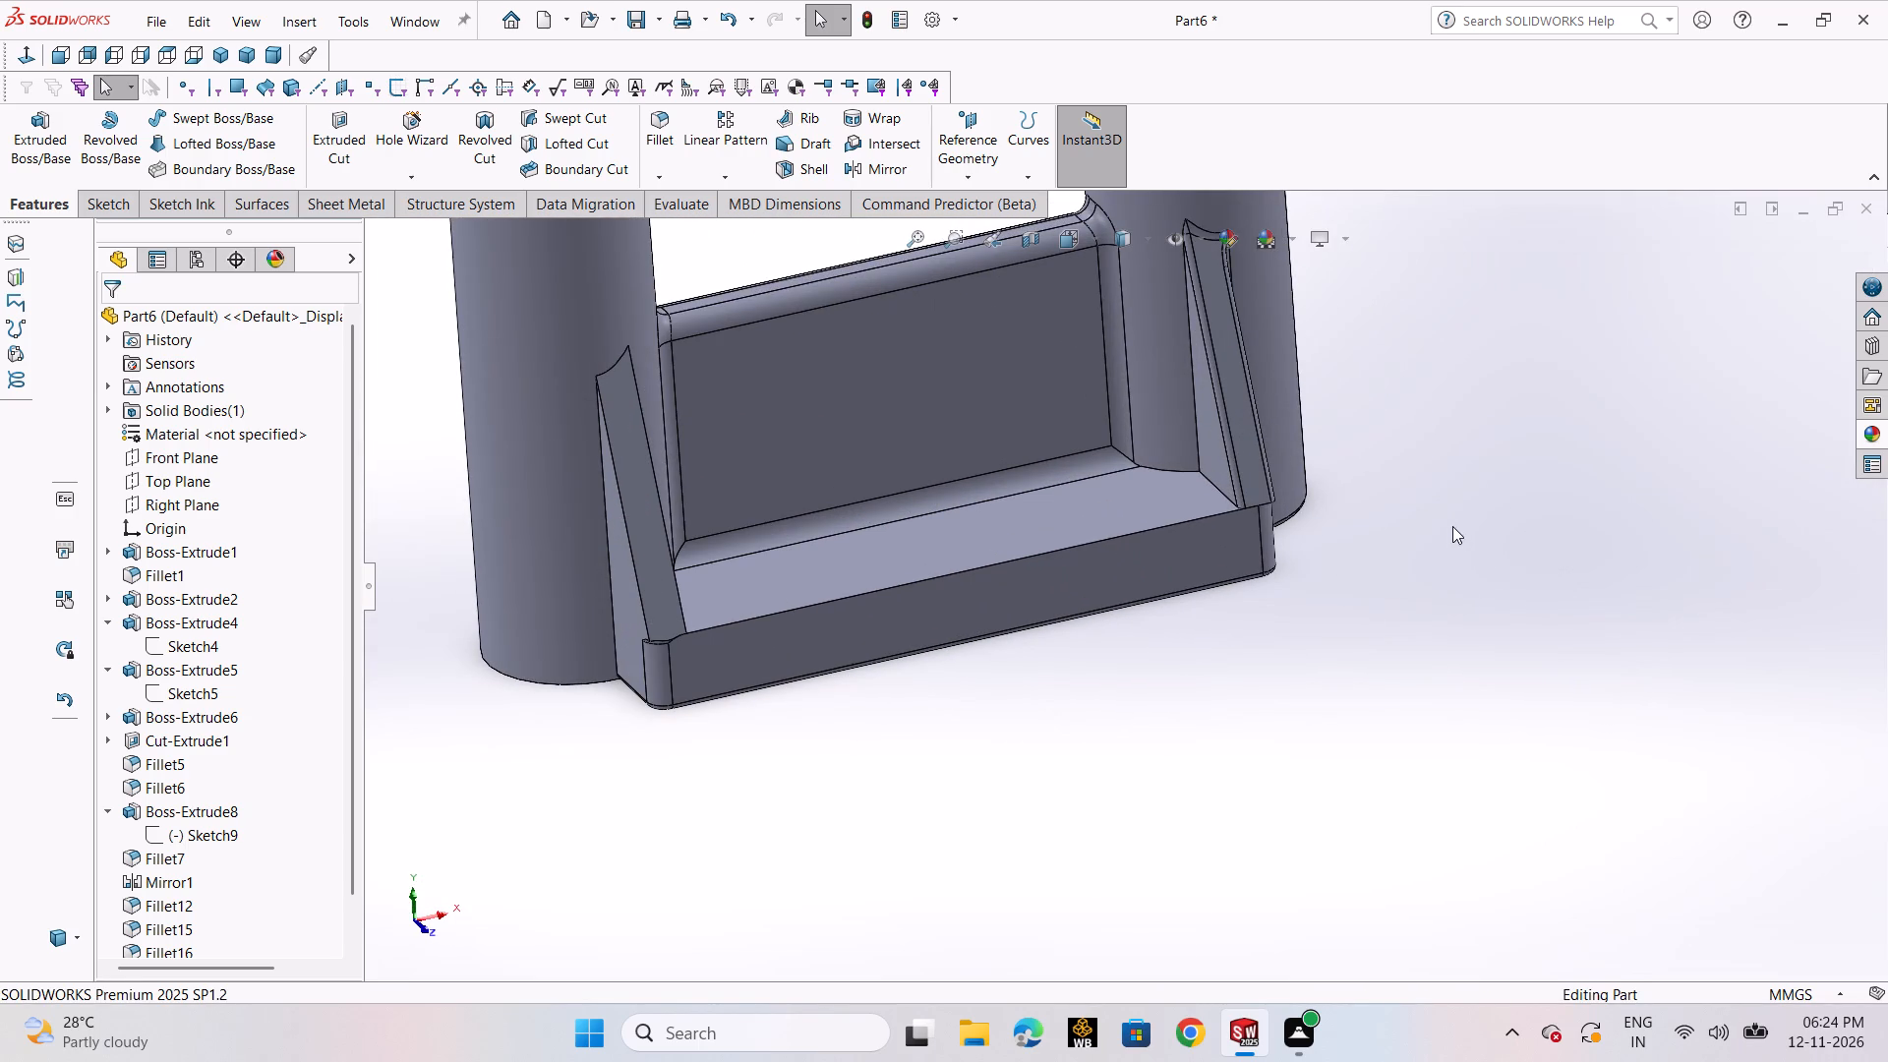
key(ctrl+7)
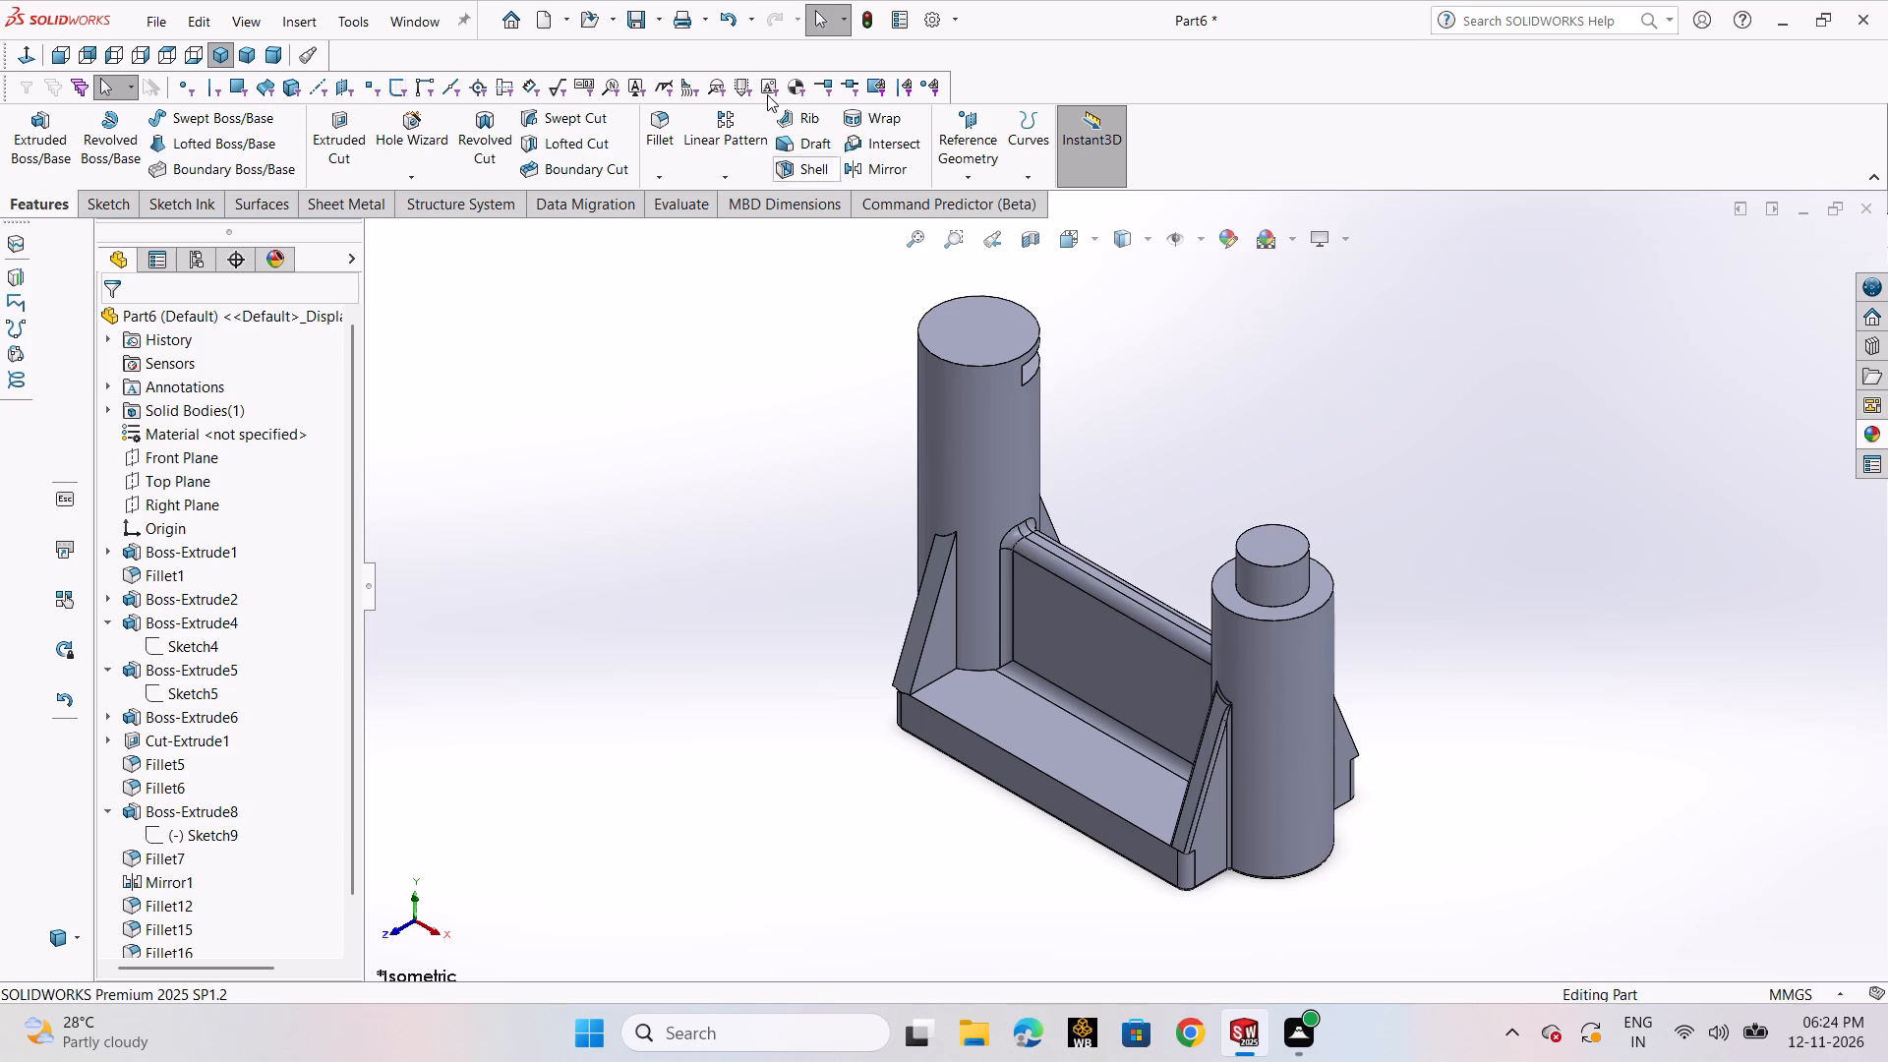
Fillet the inner sloped edge of the taller cylinder's front rib with a 1.5 mm radius.
click(673, 133)
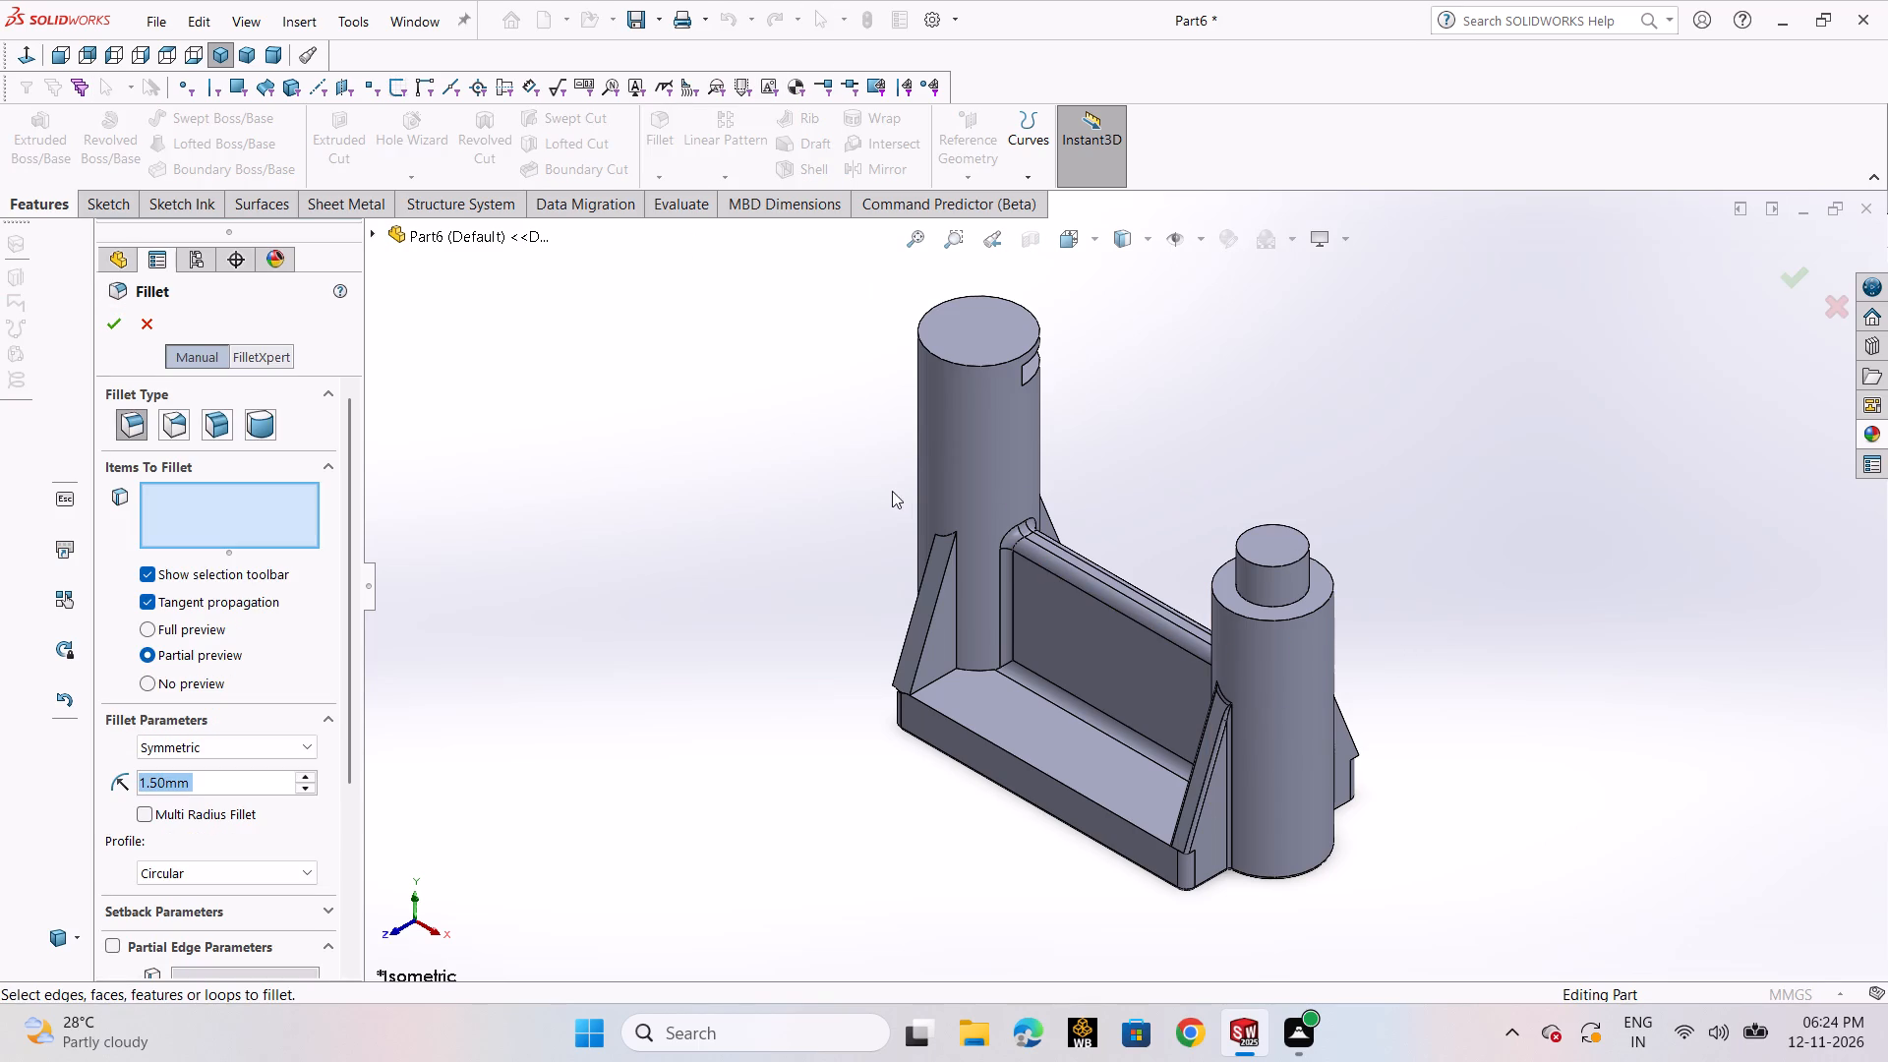
click(939, 588)
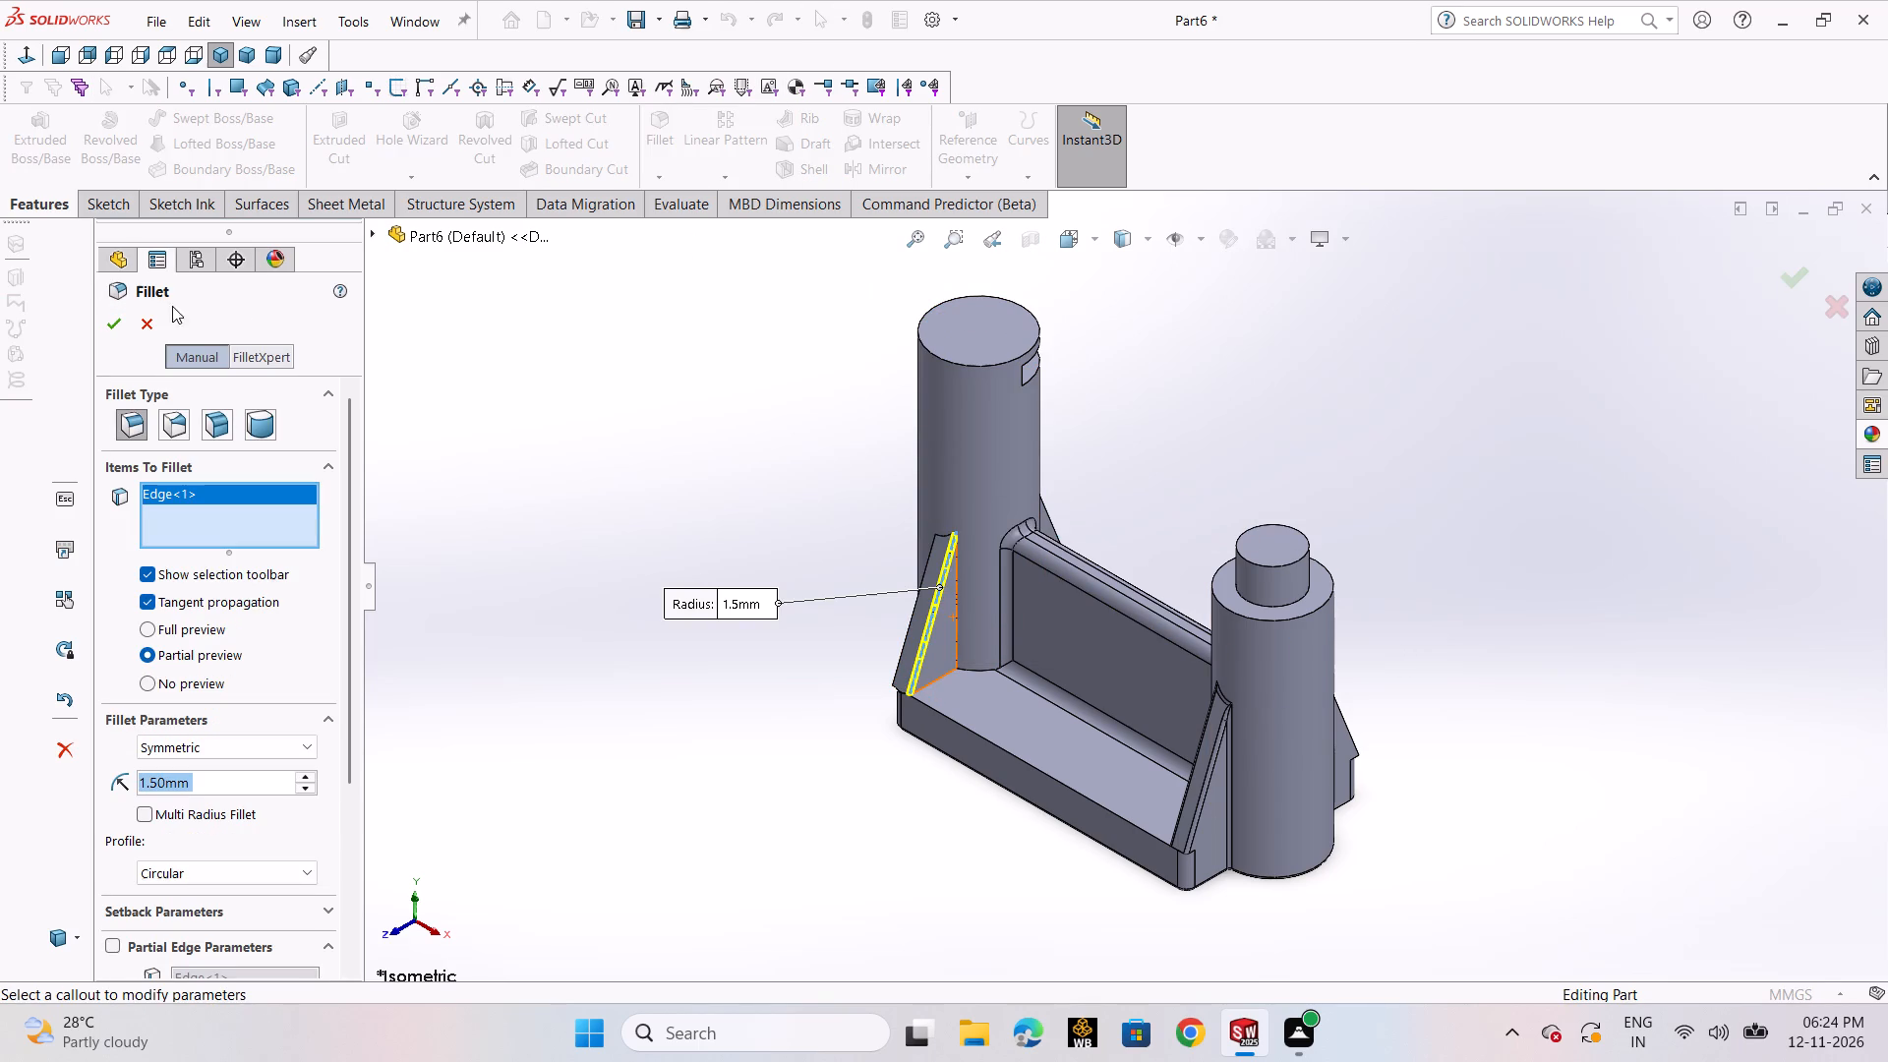
click(116, 329)
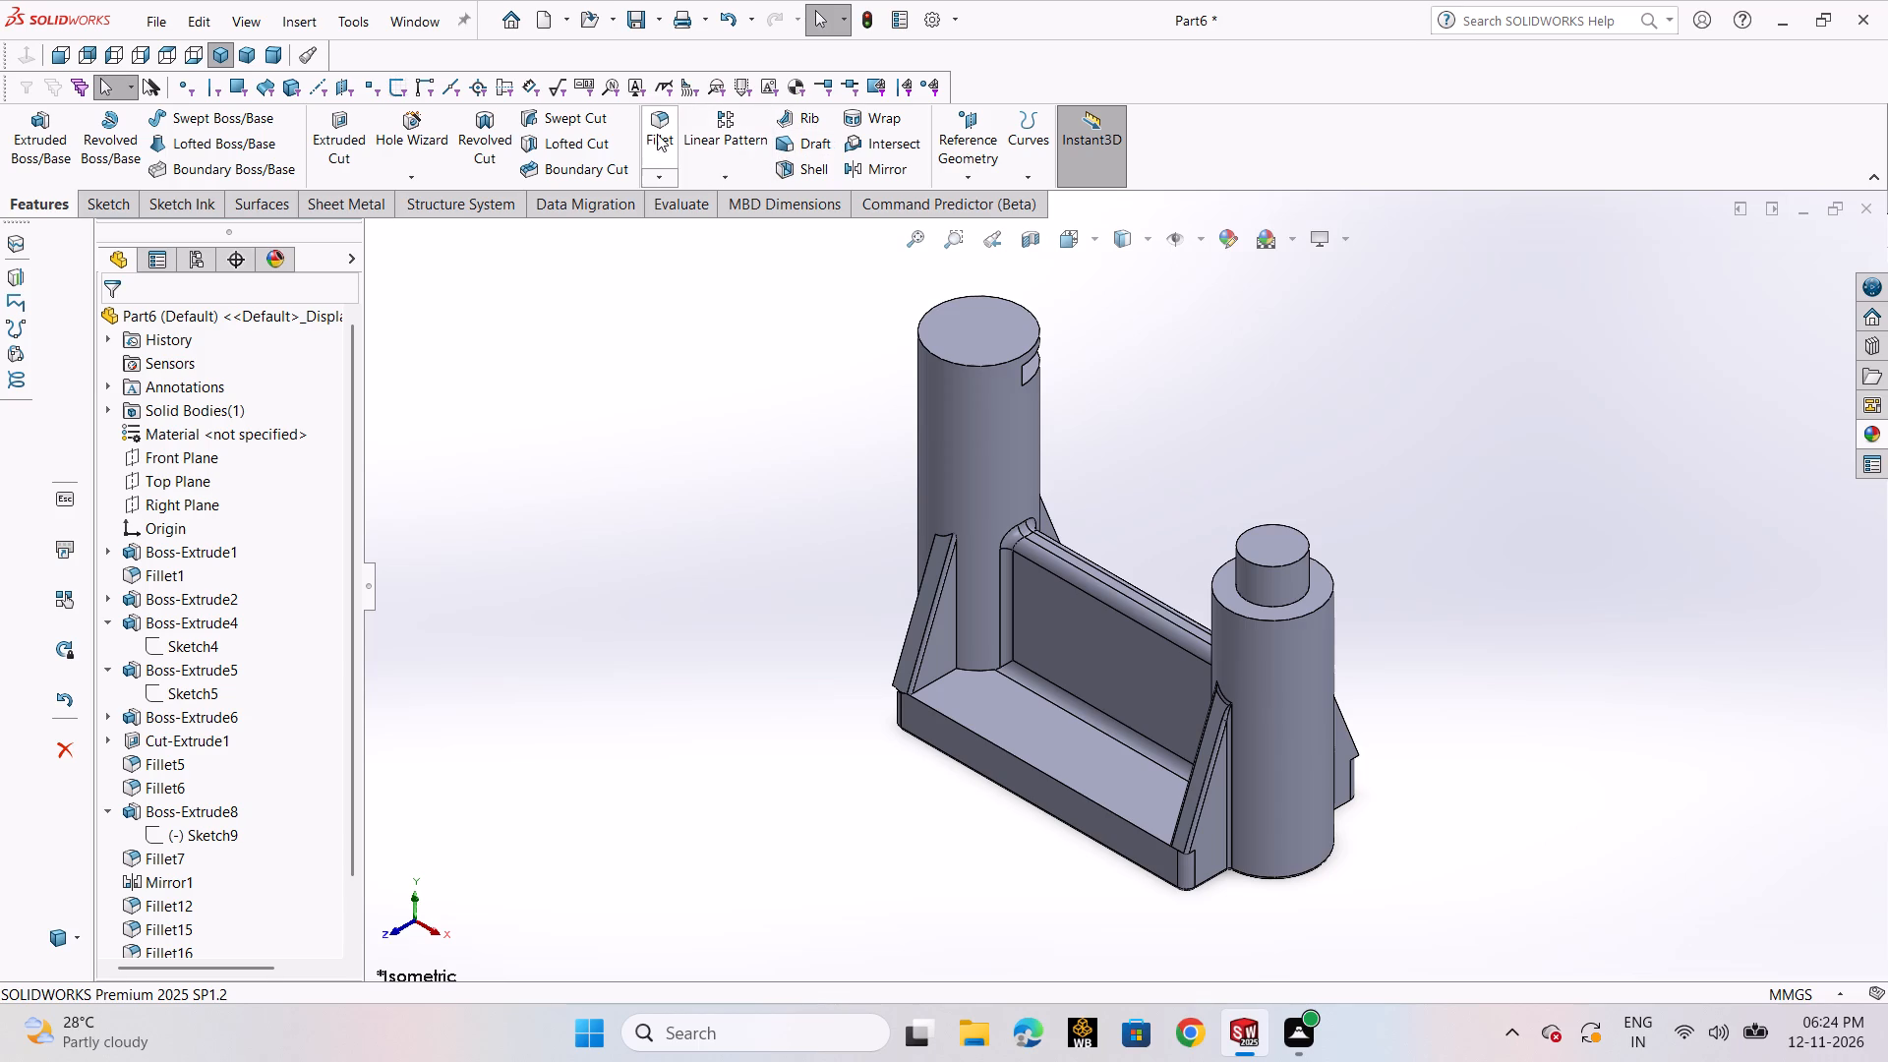
Fillet the vertical edge where the front rib's inner face meets the taller cylinder with a 1.5 mm radius.
click(657, 134)
scroll(952, 605, down, 3)
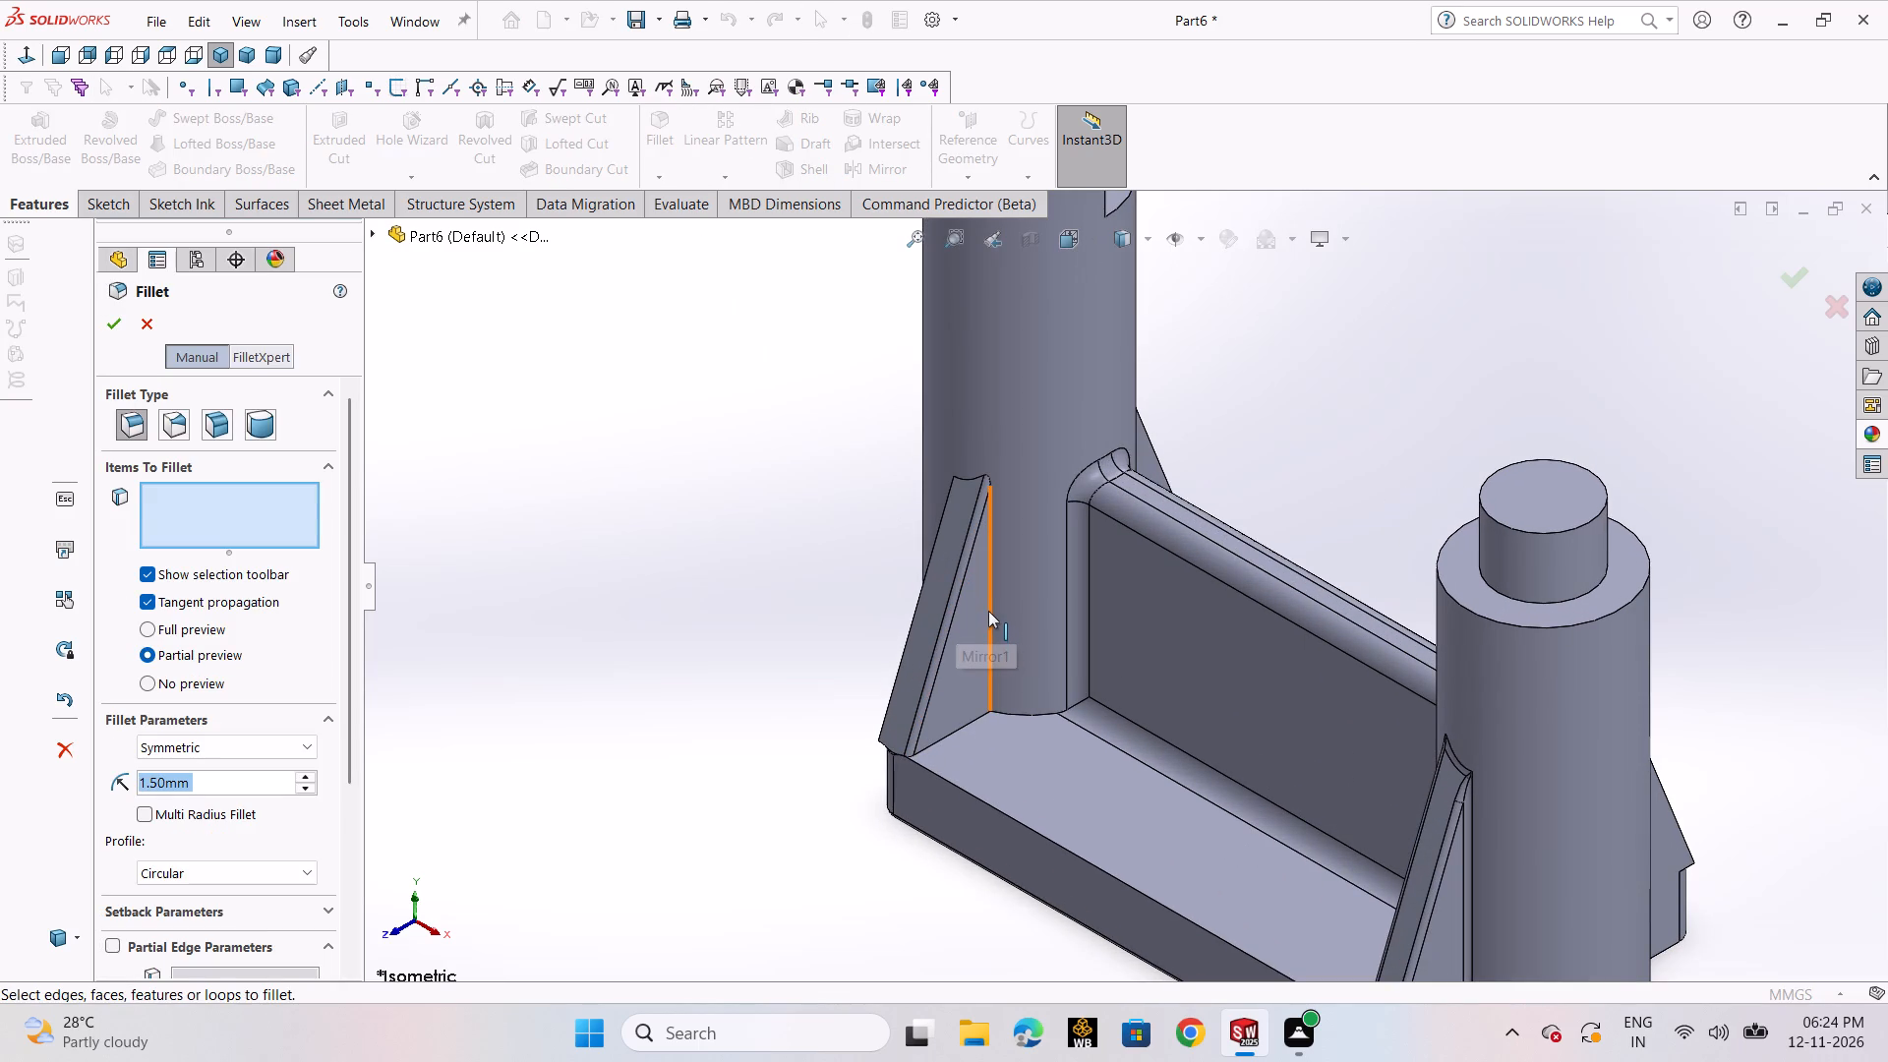
click(988, 611)
click(113, 325)
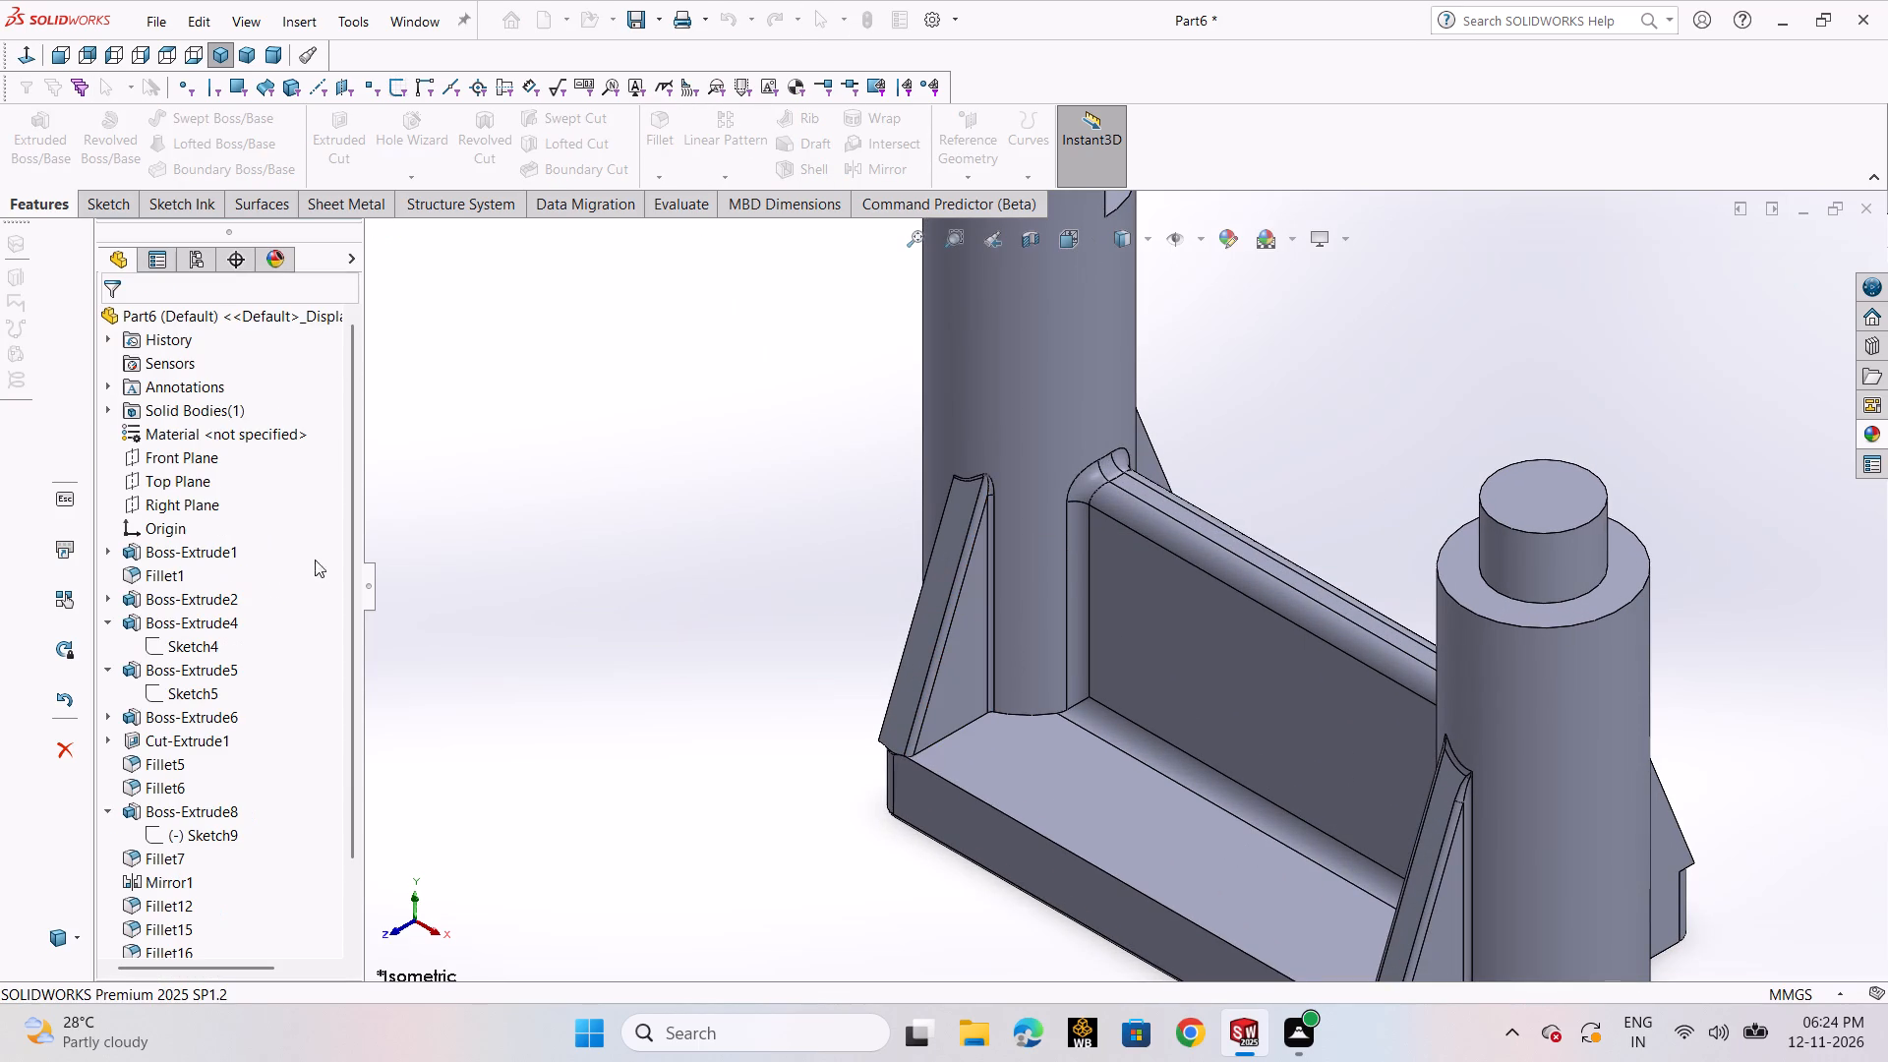
Fillet the edge where the inner face of the taller cylinder's front rib meets the base with a 1.5 mm radius.
click(662, 152)
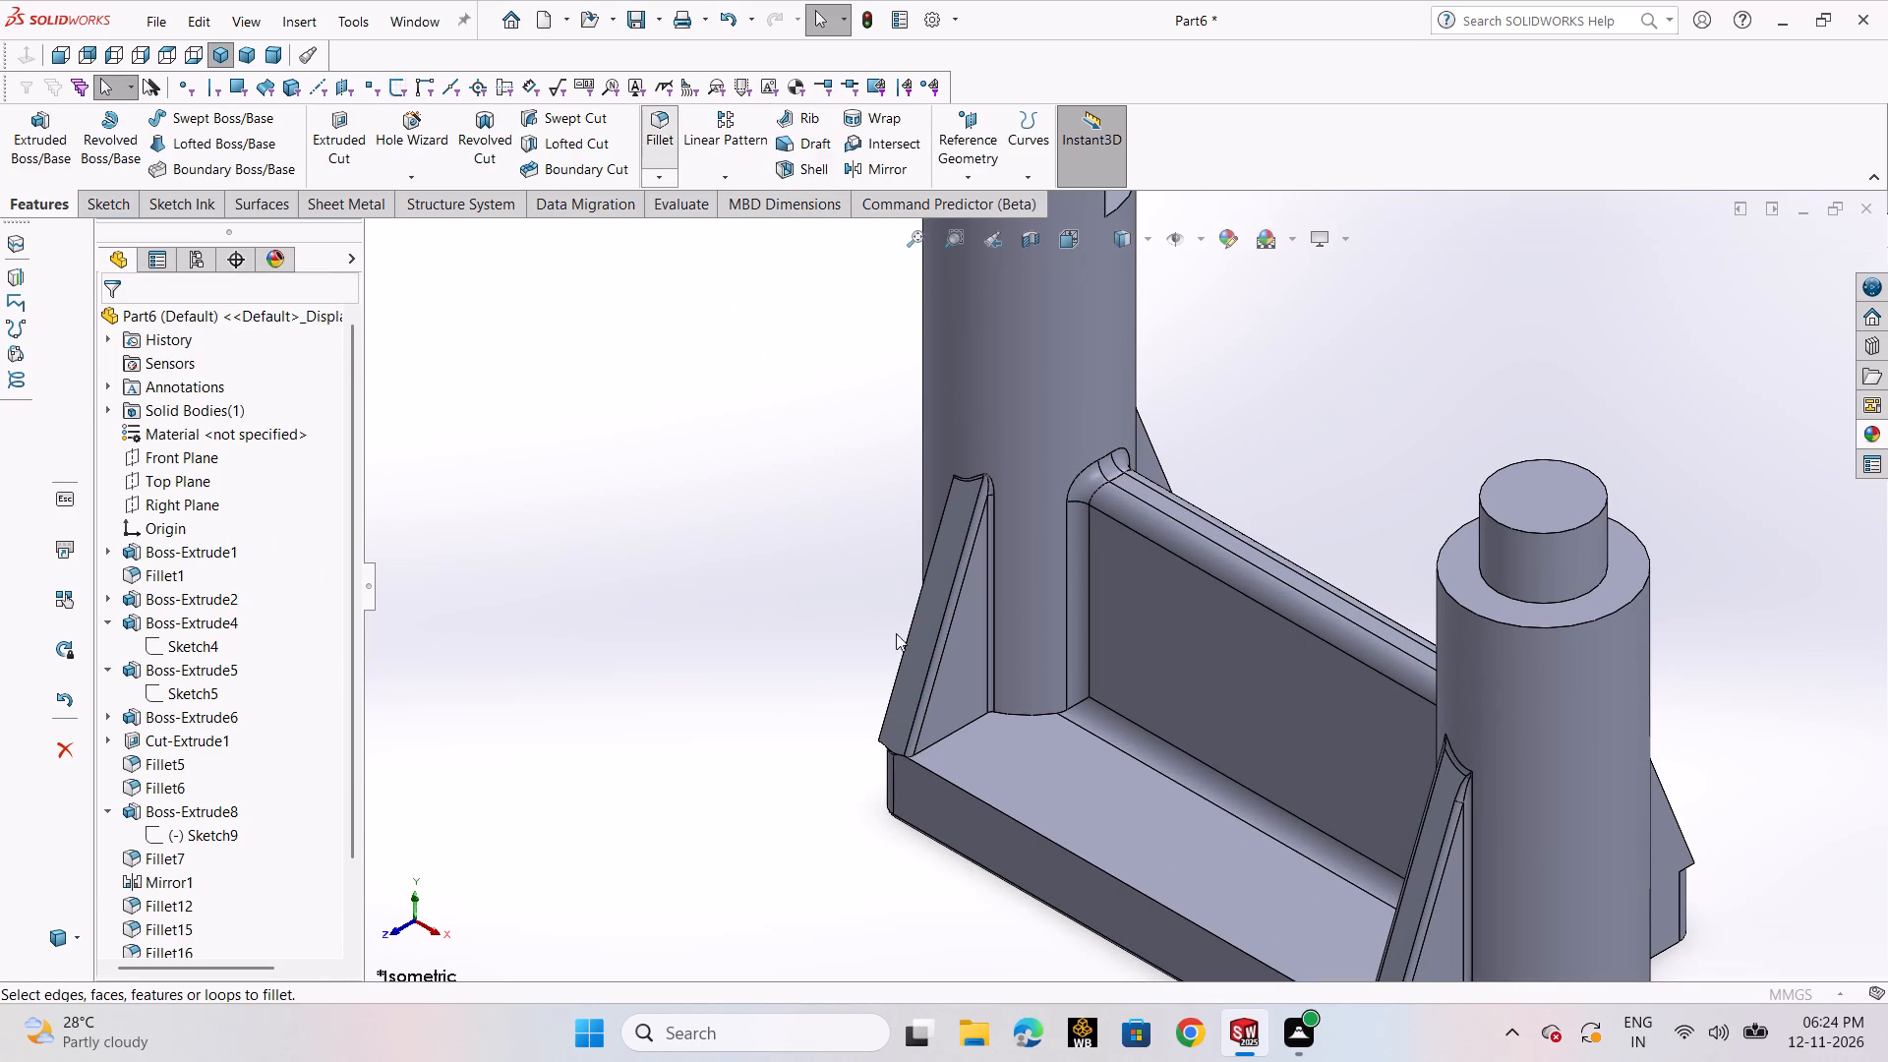
click(961, 727)
click(106, 329)
click(669, 737)
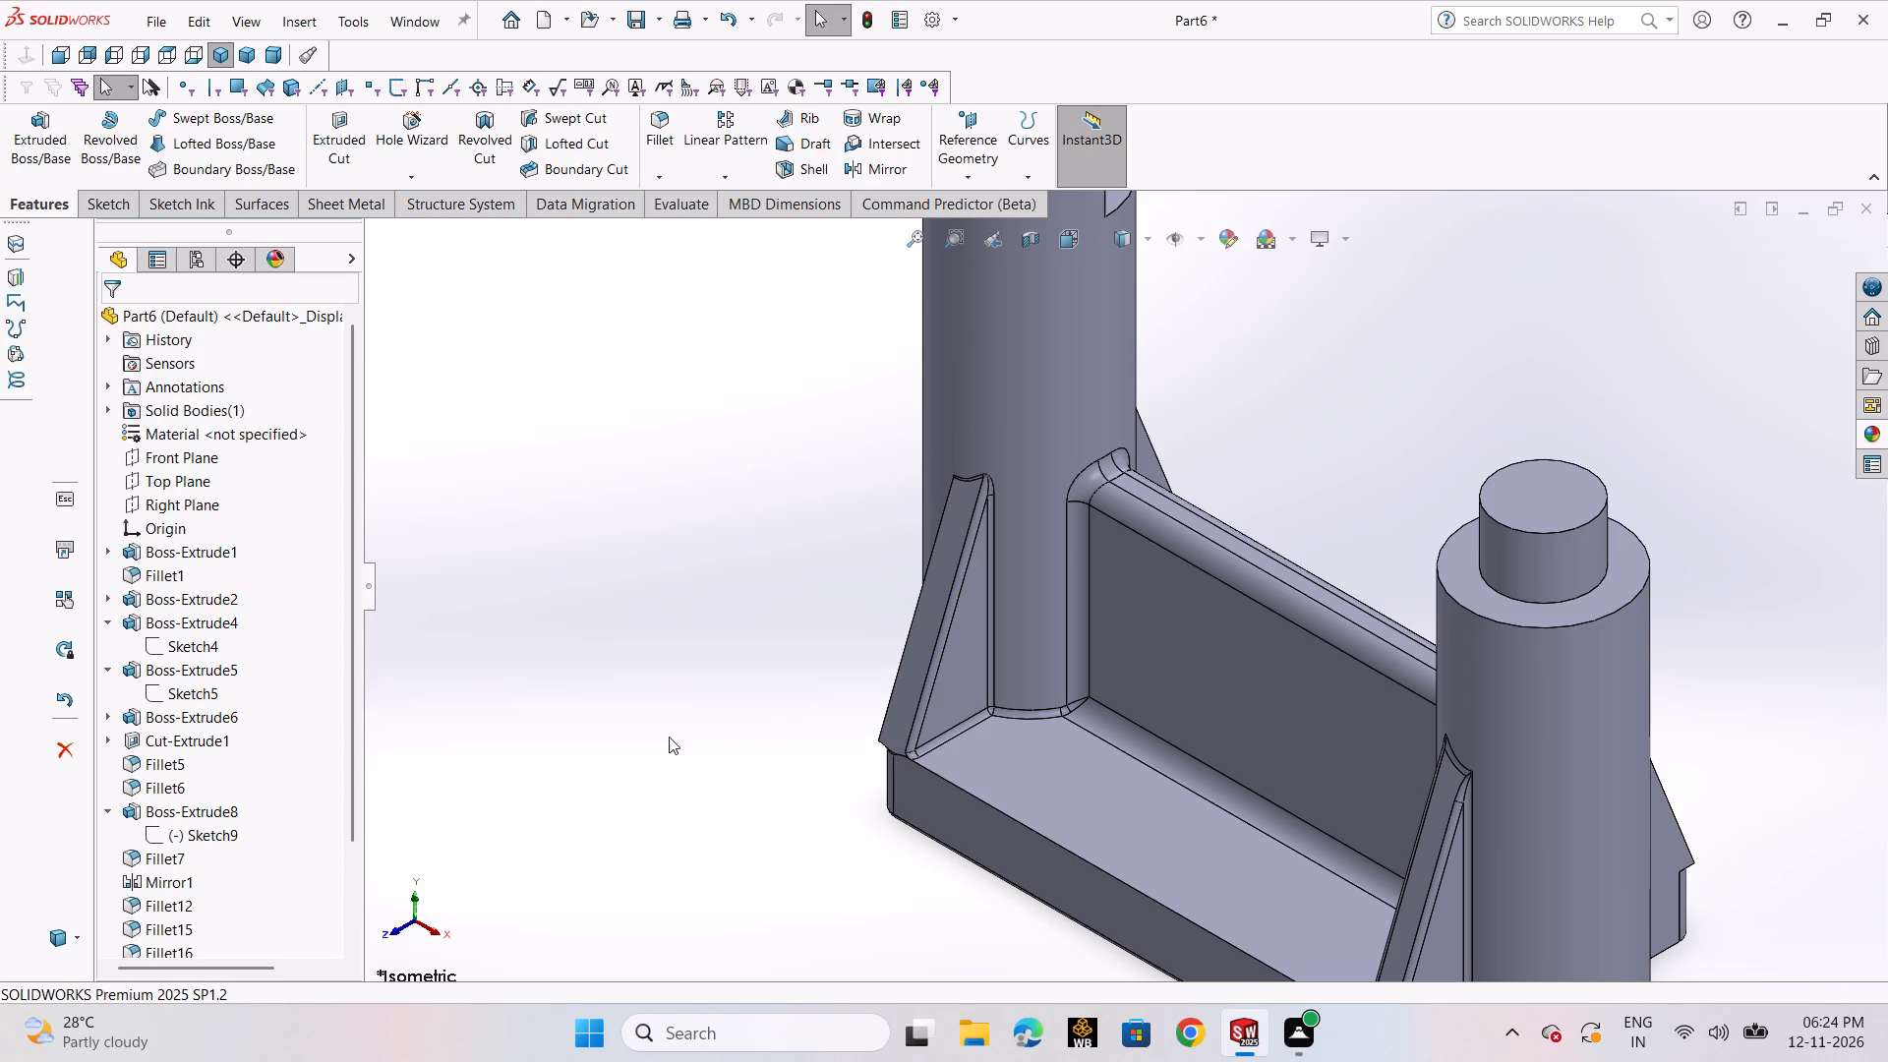
Examine the base corner beneath the taller cylinder's front rib and how the ribs' lower ends meet the rounded base corners.
scroll(983, 747, down, 5)
scroll(837, 755, up, 2)
middle_drag(820, 759, 879, 714)
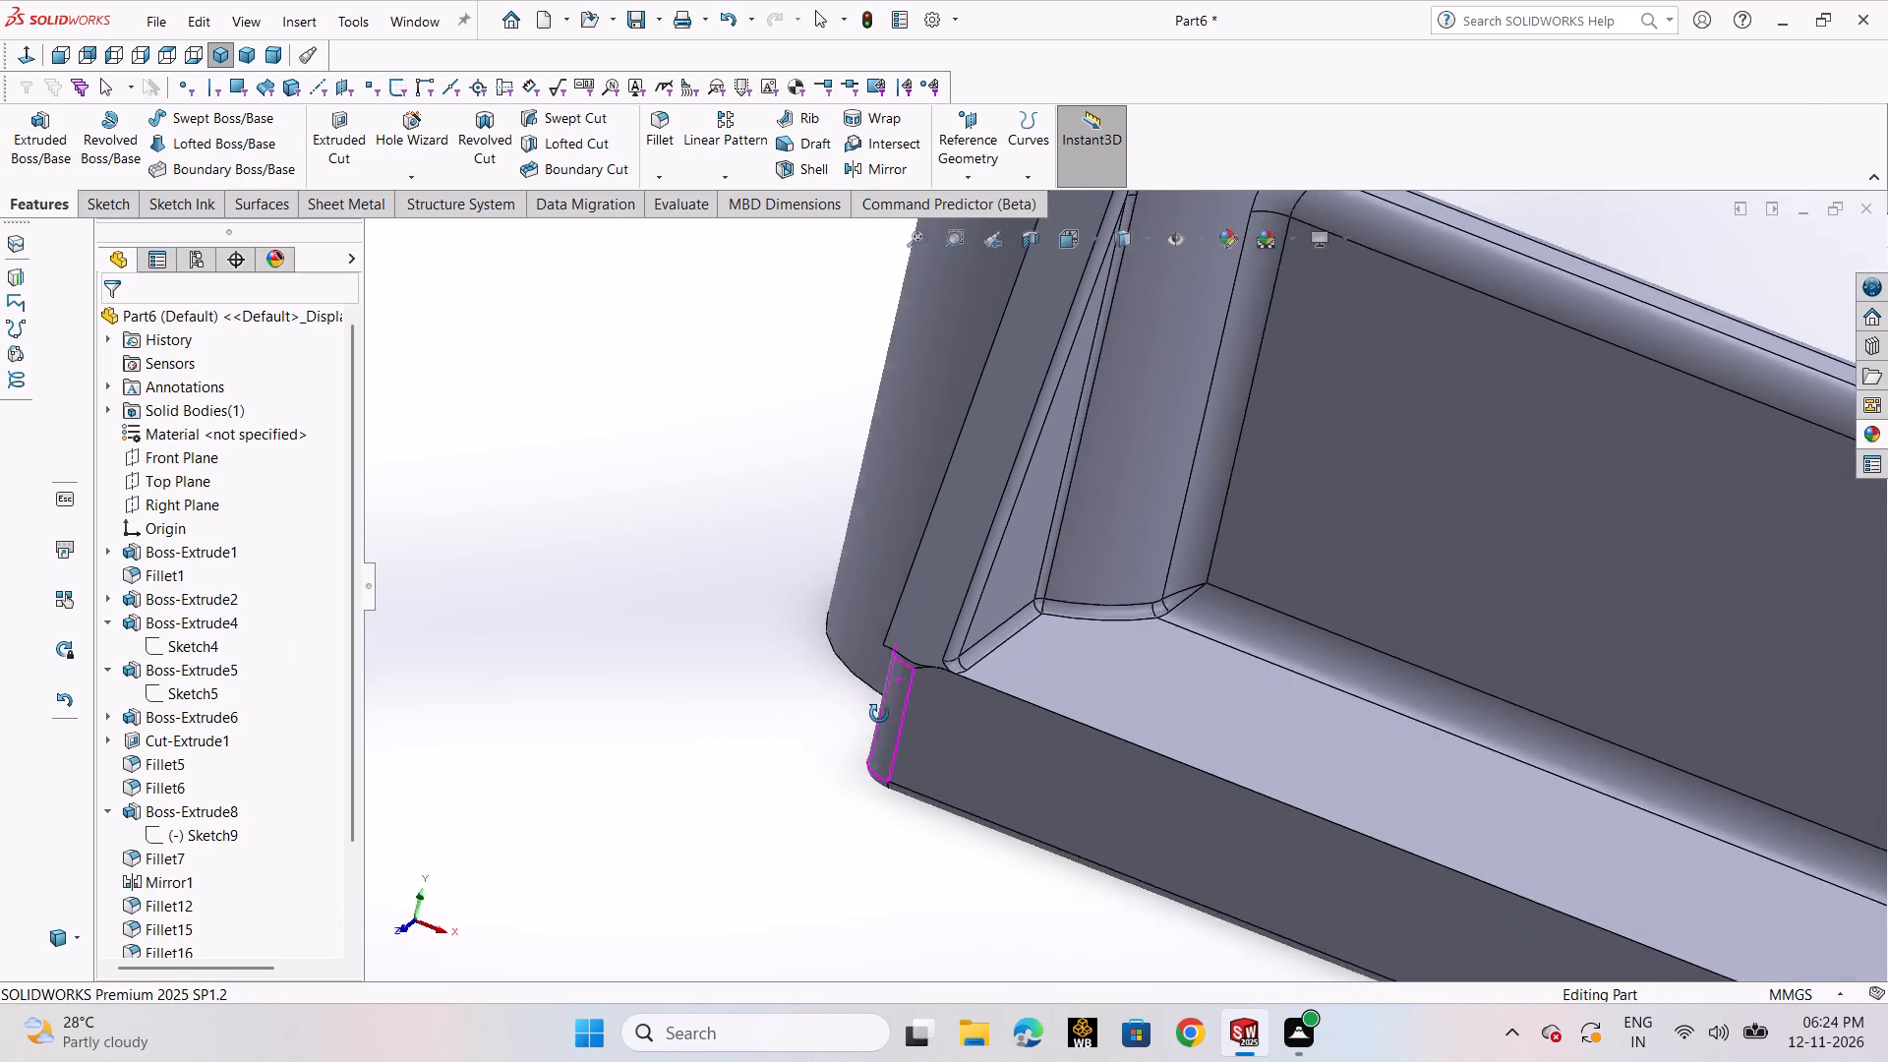
middle_drag(879, 714, 847, 709)
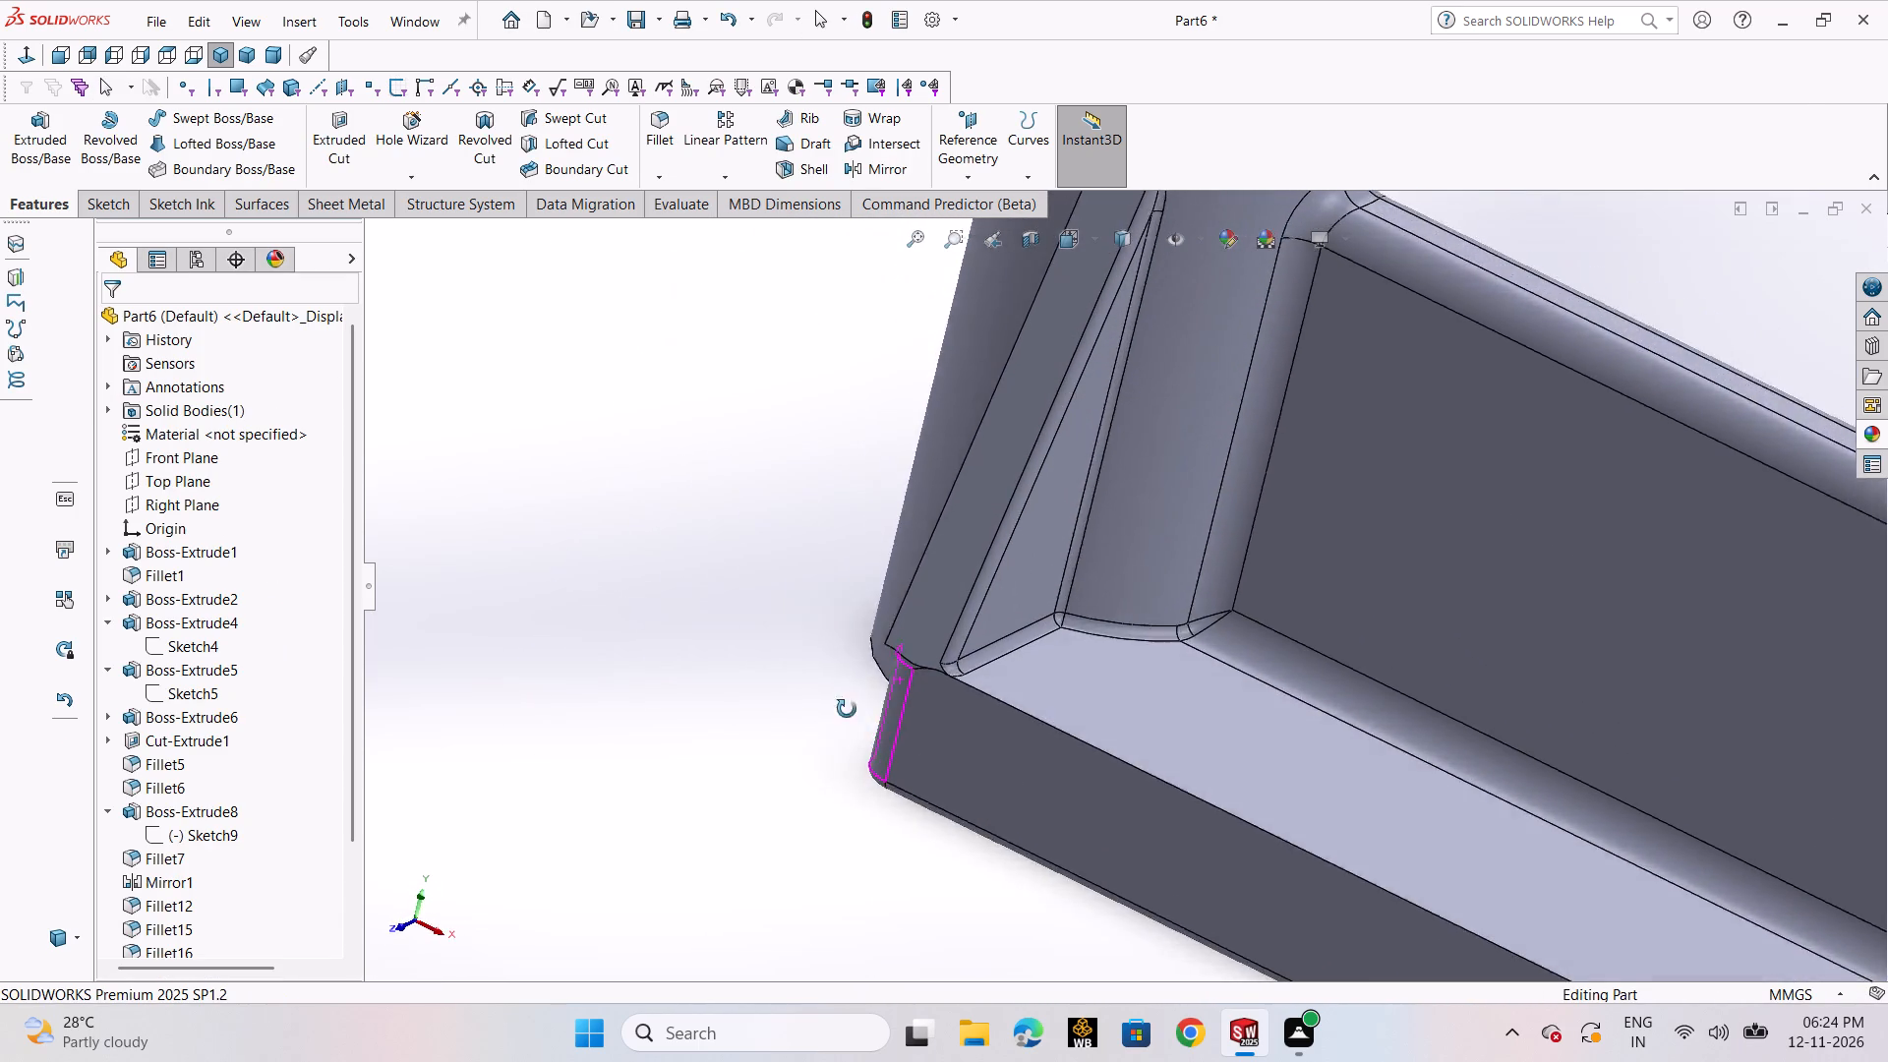
middle_drag(847, 709, 792, 727)
scroll(209, 886, down, 3)
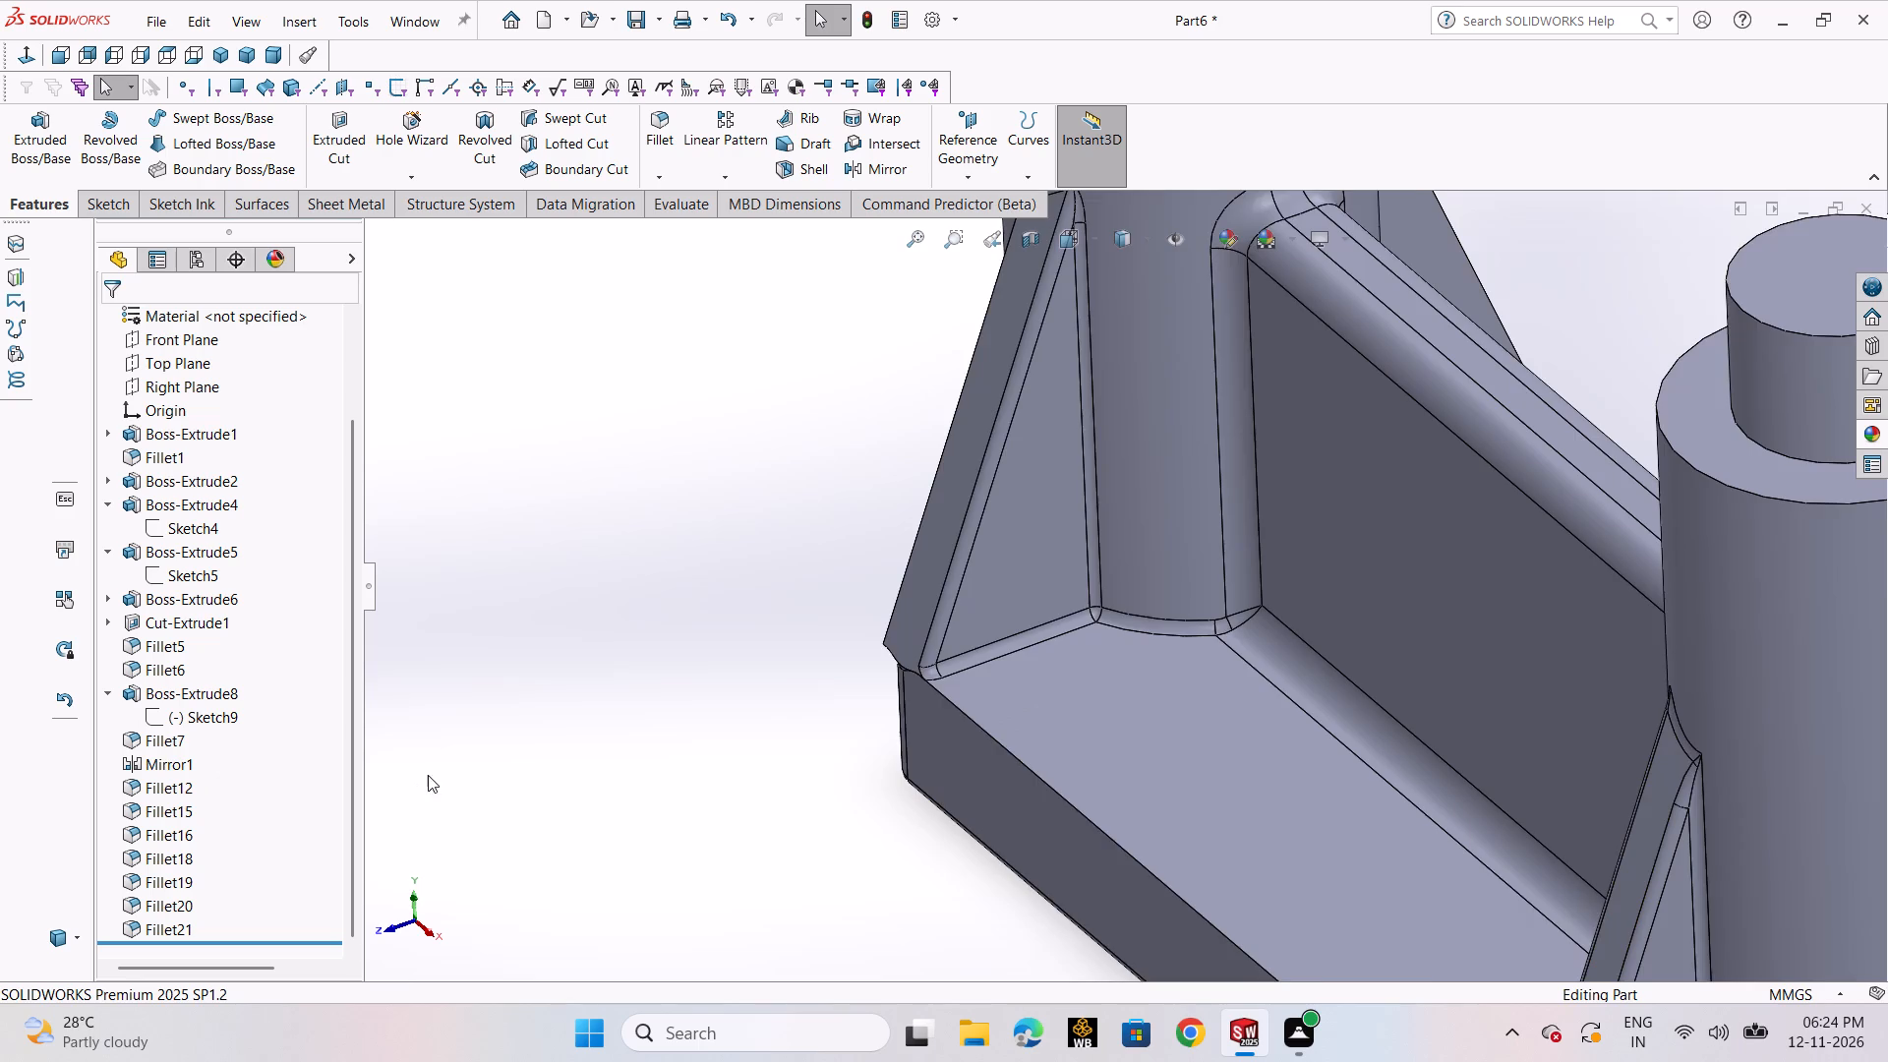
scroll(434, 773, up, 1)
scroll(434, 773, down, 1)
scroll(434, 773, up, 2)
scroll(587, 796, up, 3)
scroll(948, 799, up, 1)
scroll(1244, 771, down, 2)
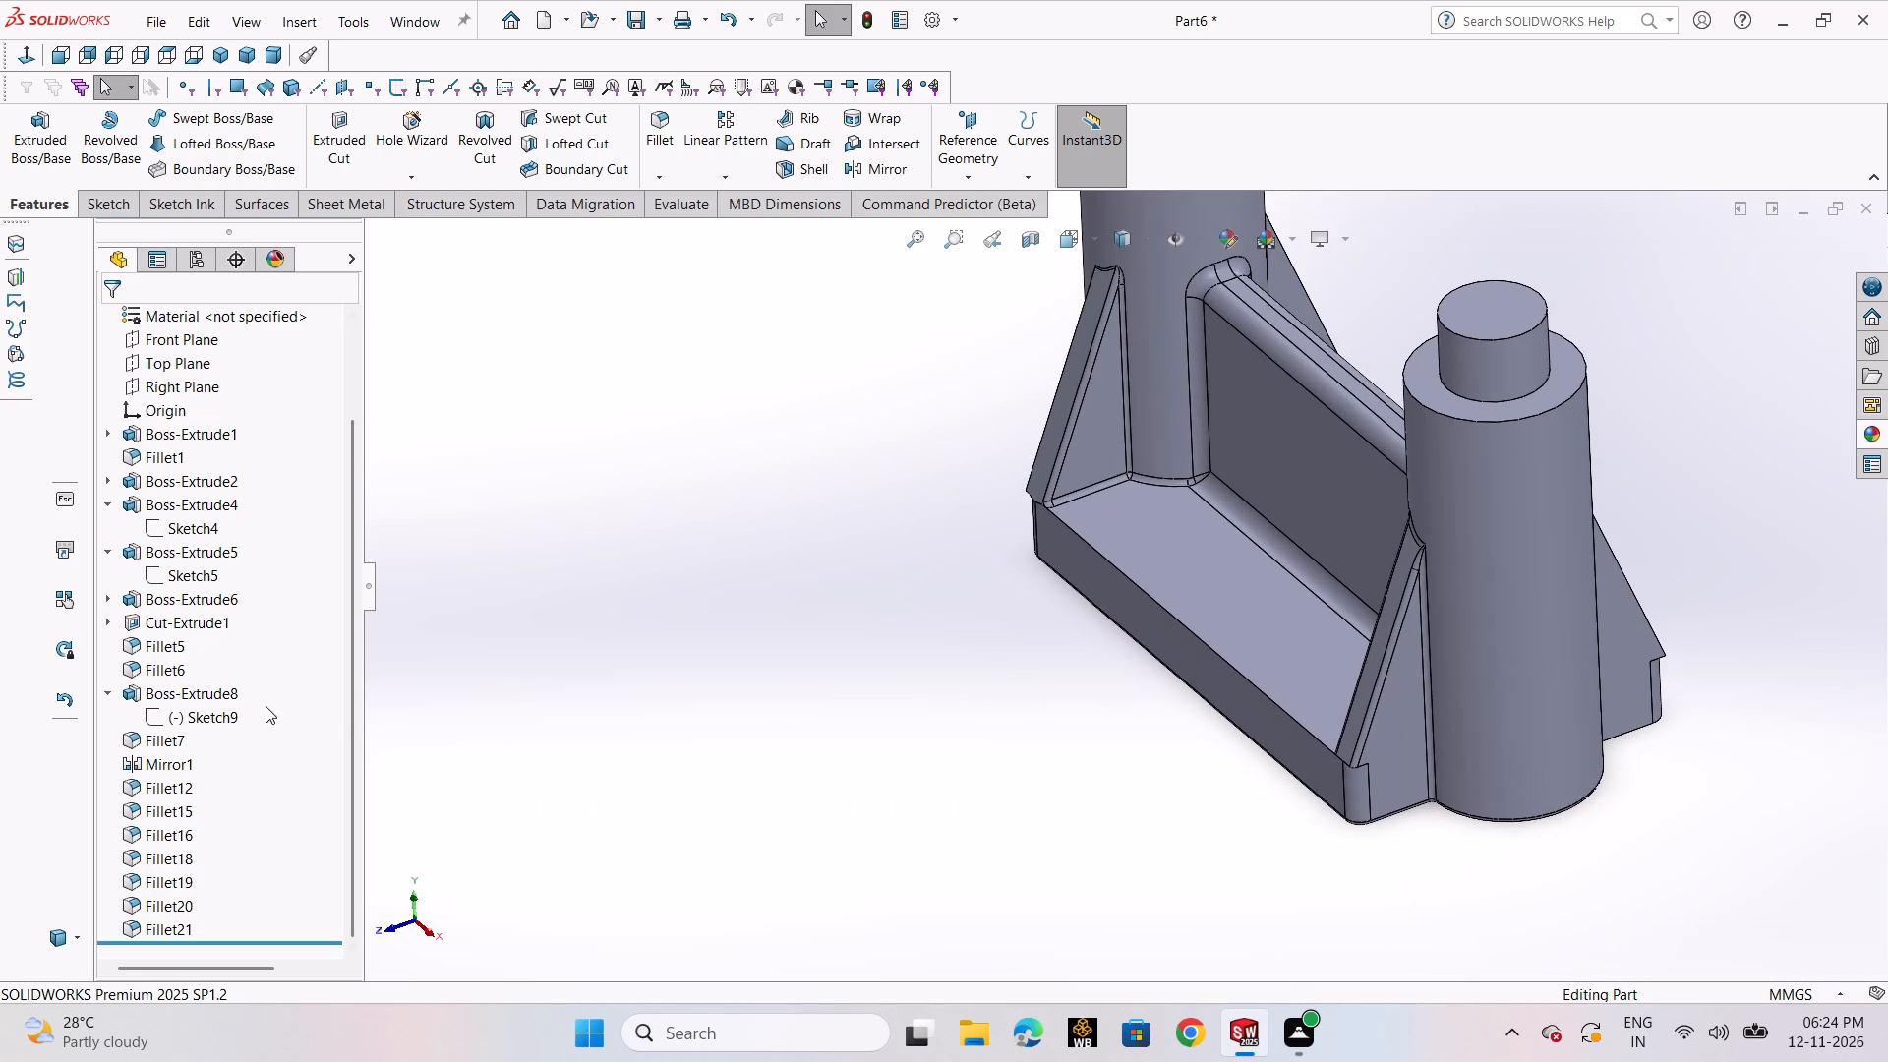
Open the rib profile sketch, Sketch9, for editing and delete the coincident relation fixing its lower outer point to the base corner.
click(194, 718)
click(228, 652)
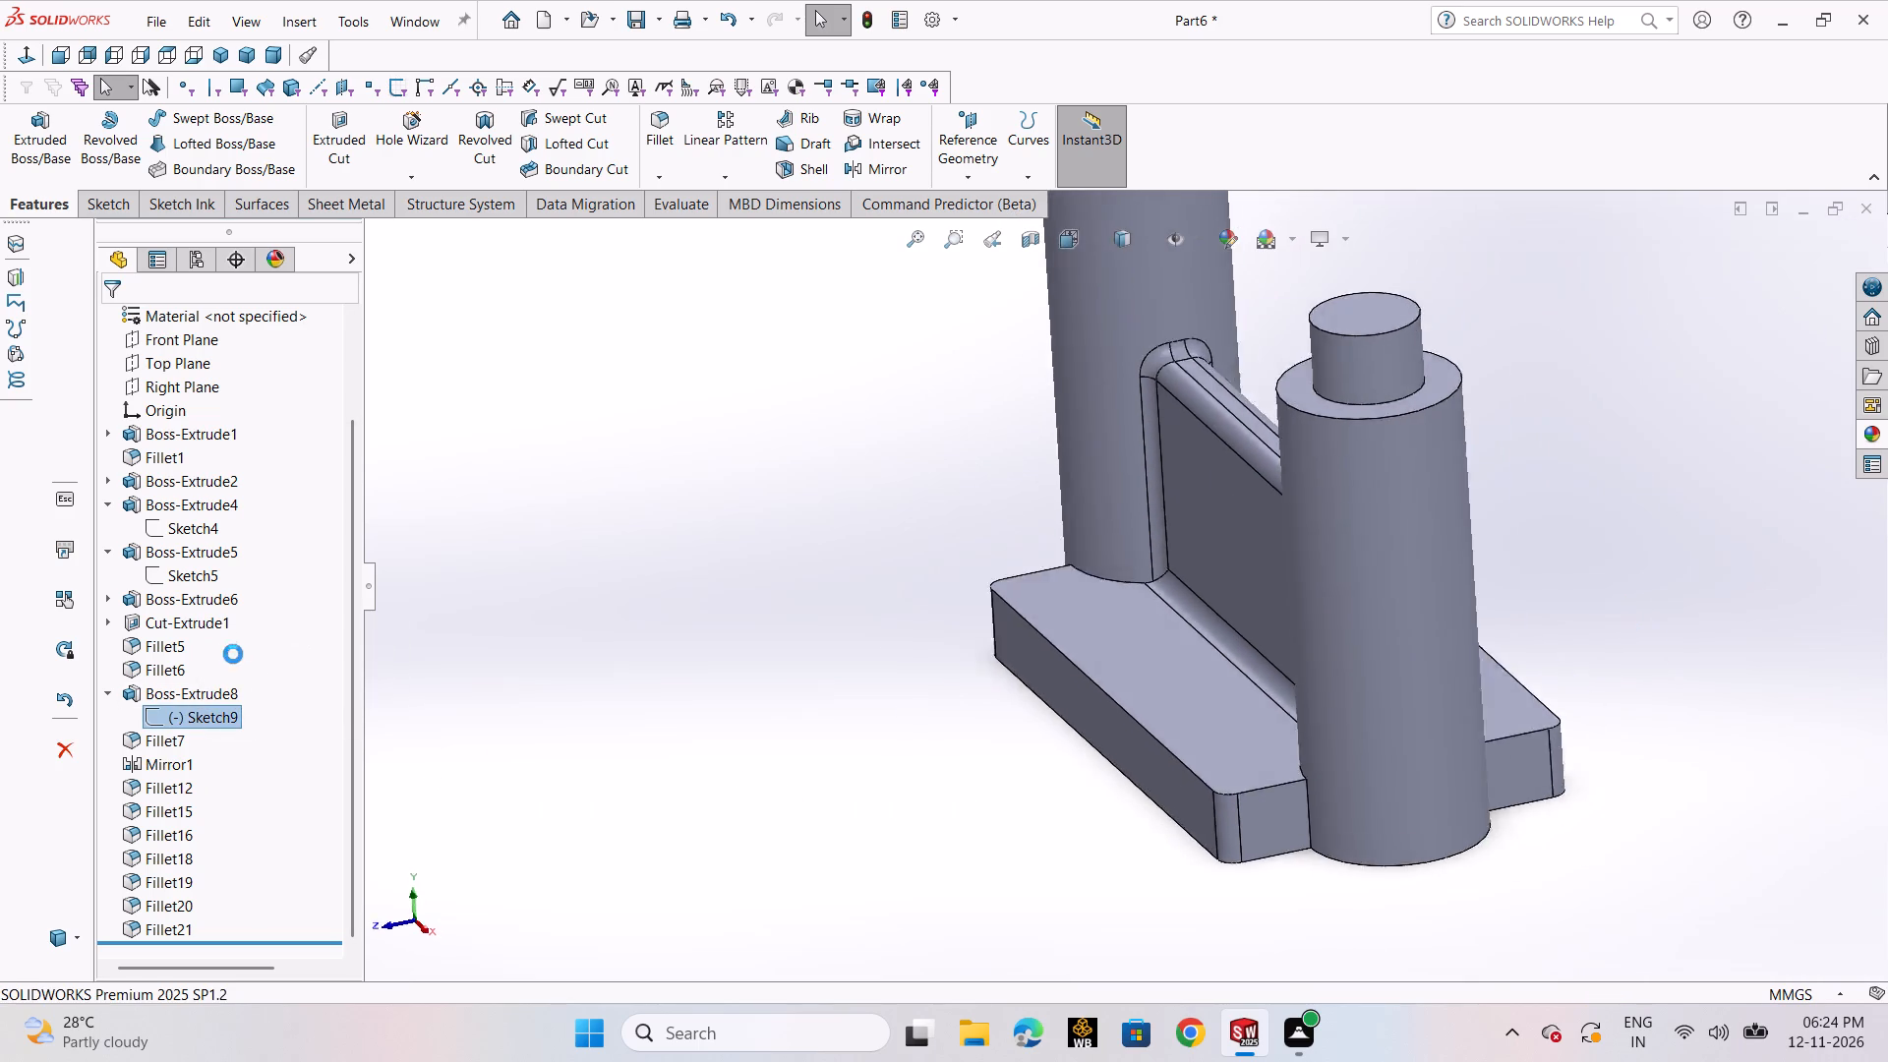
scroll(957, 875, down, 4)
scroll(967, 796, down, 4)
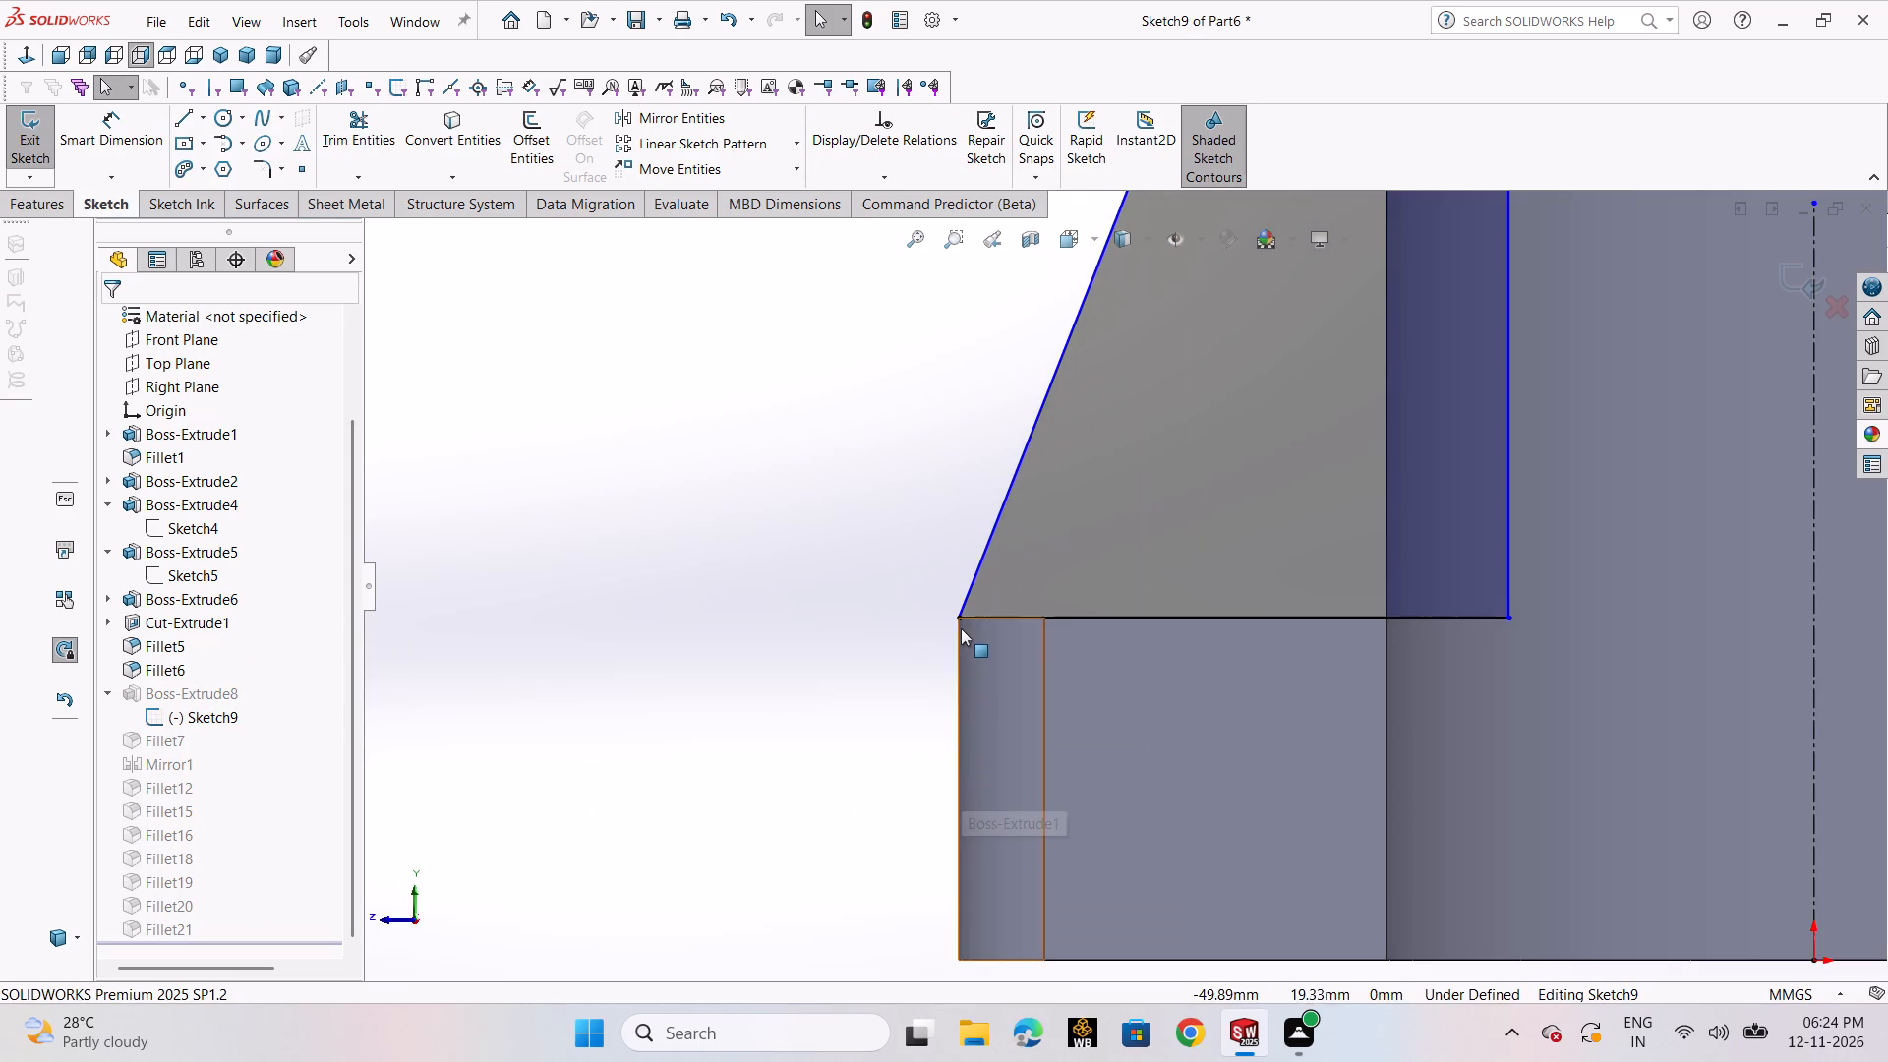
drag(960, 618, 989, 618)
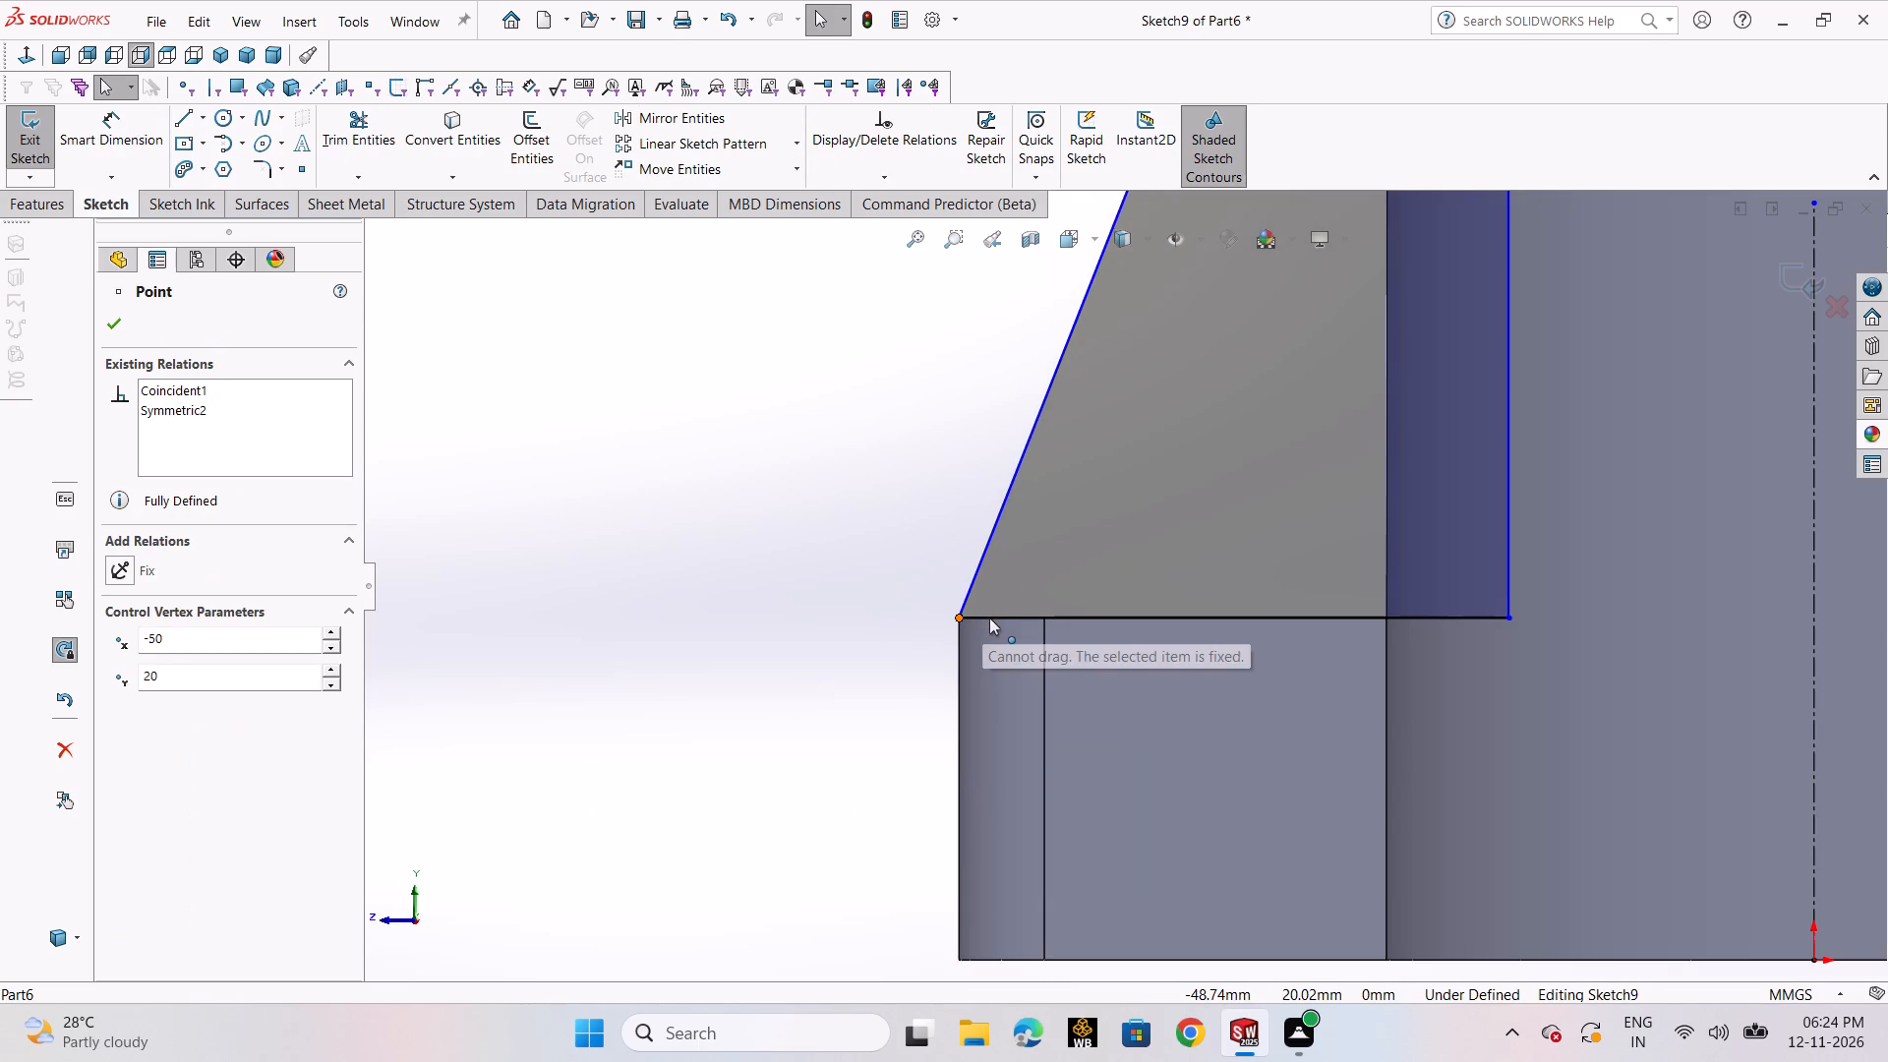
drag(989, 618, 995, 618)
click(717, 629)
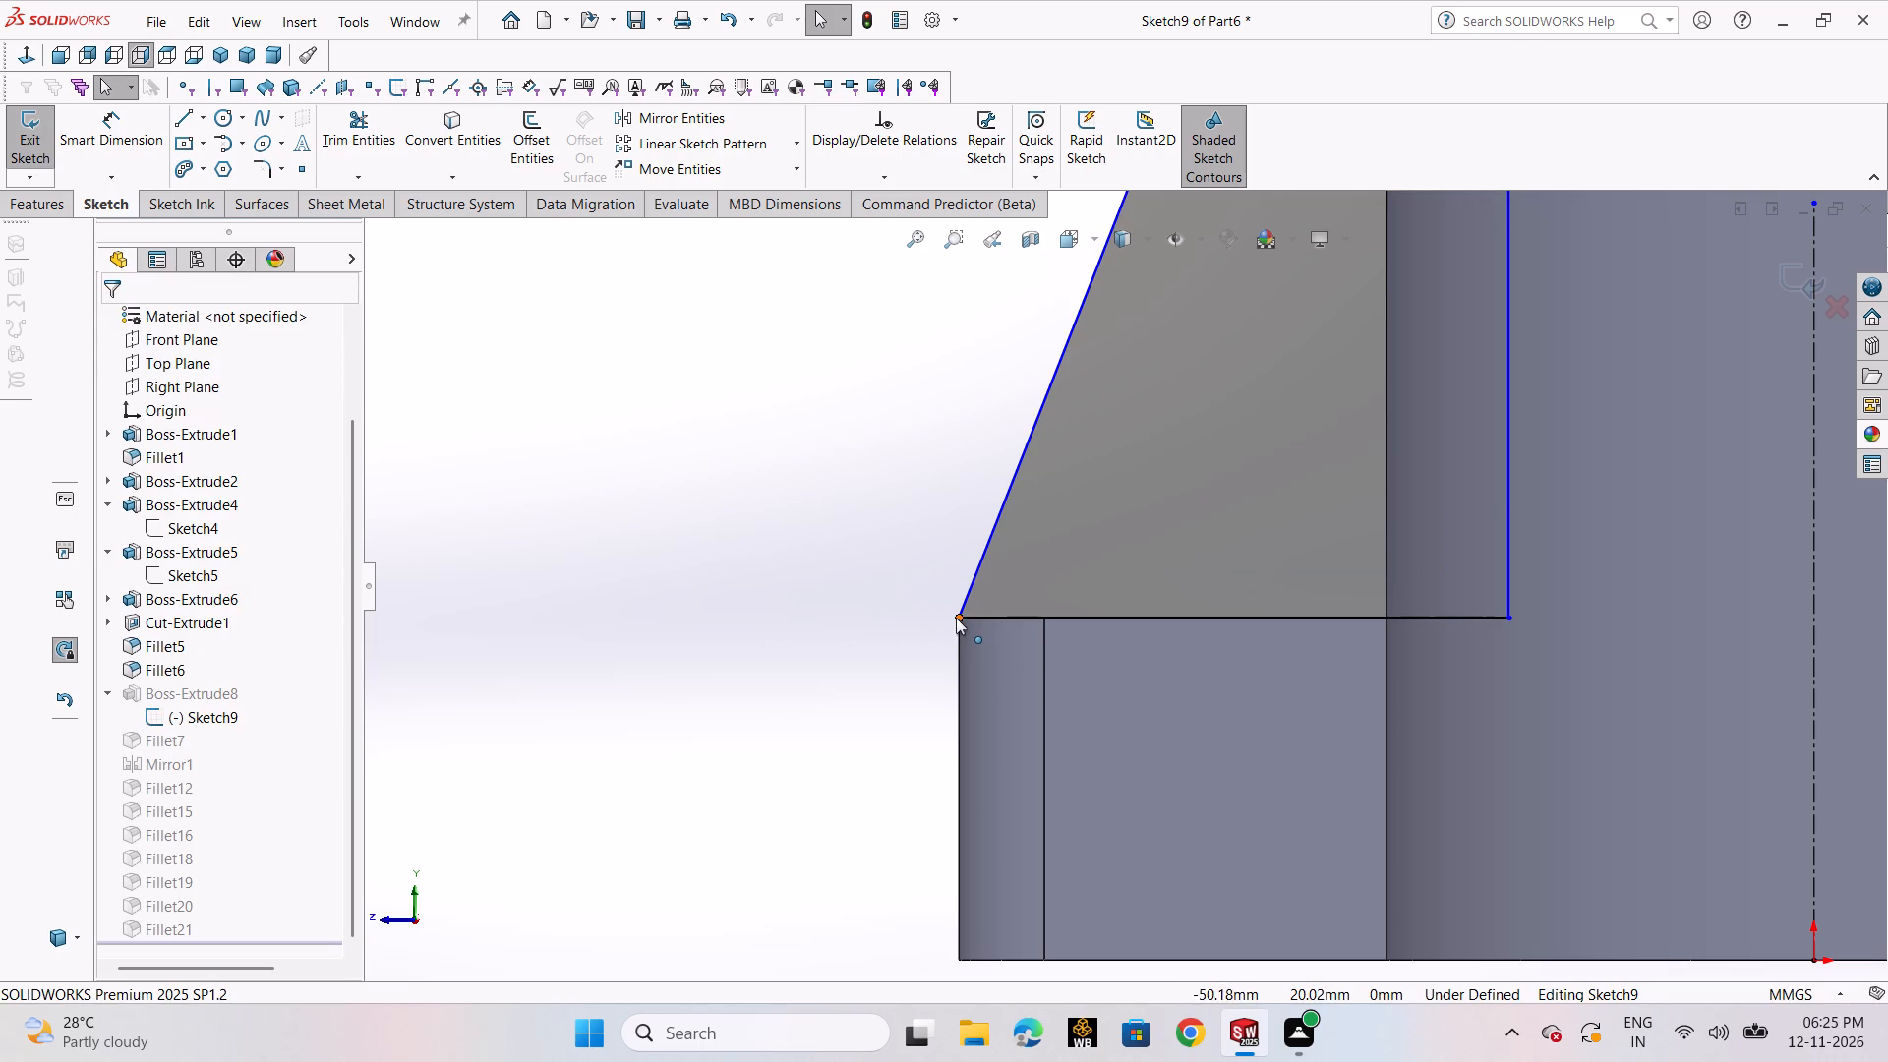
drag(957, 618, 984, 619)
click(984, 619)
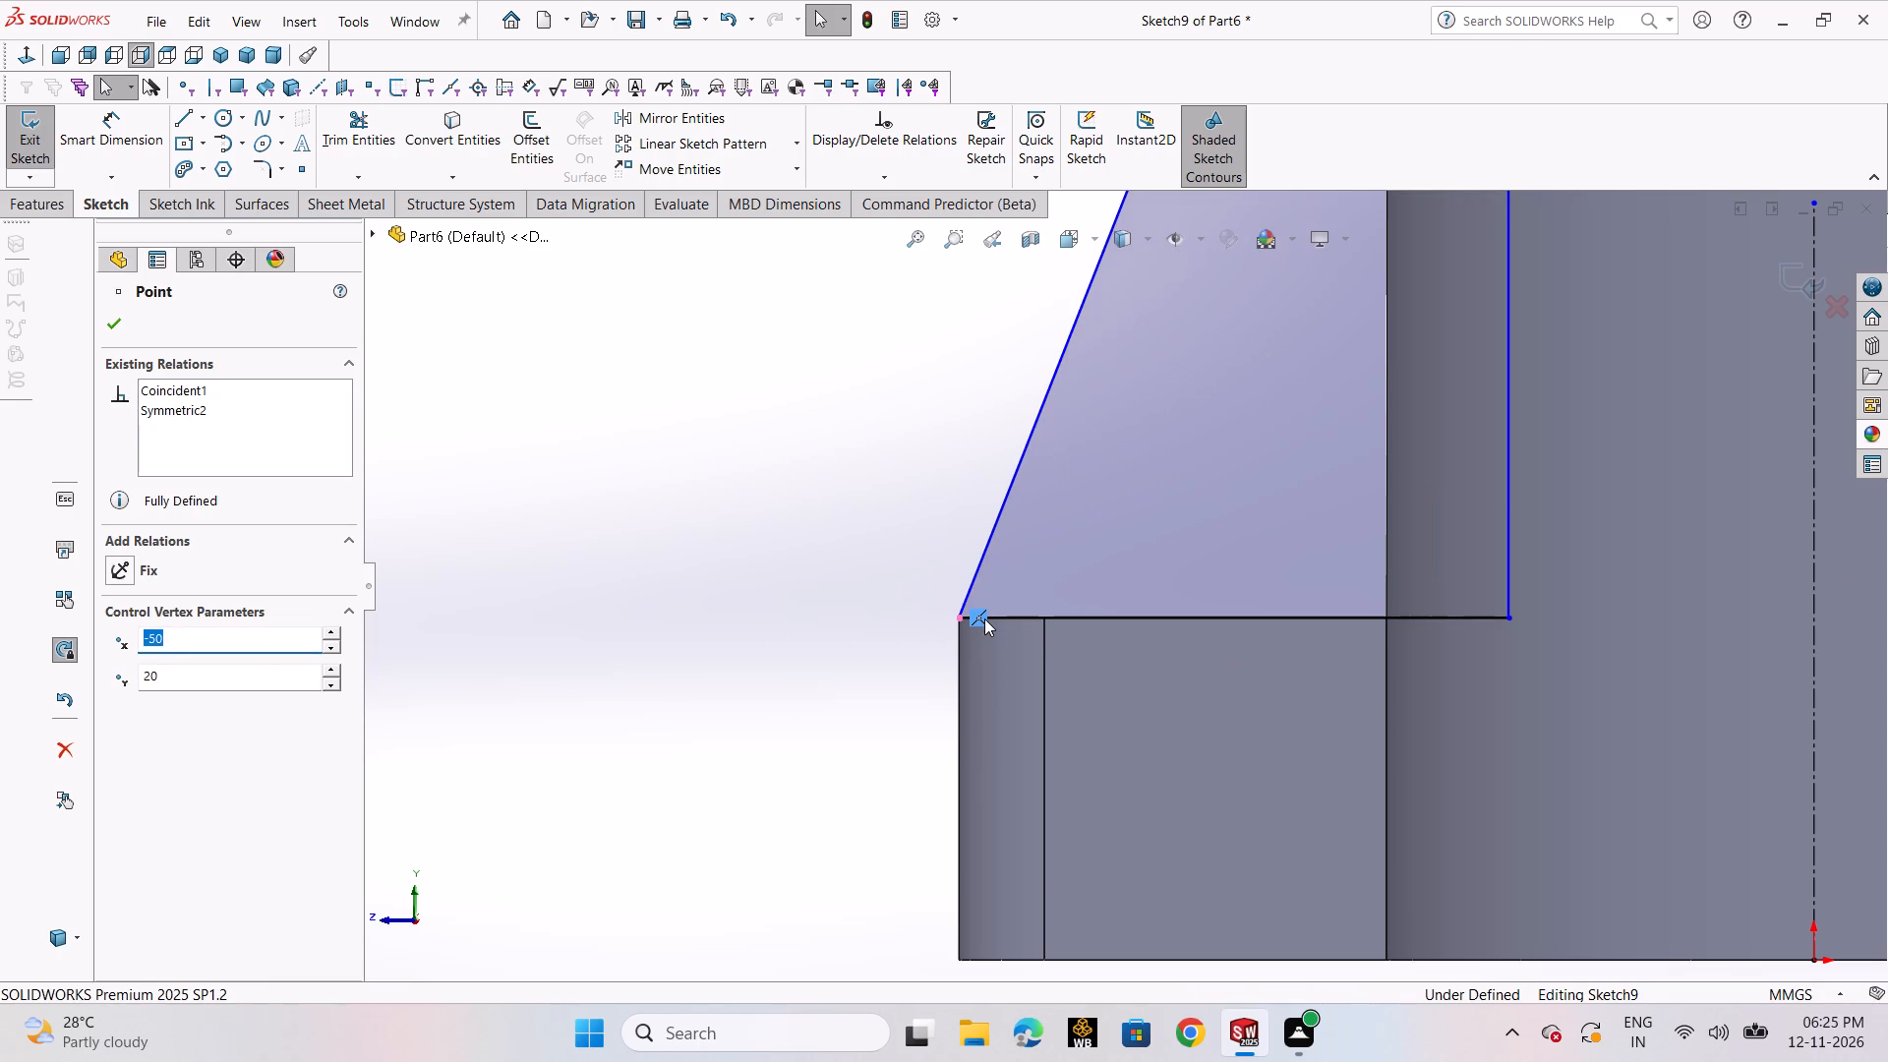
key(Delete)
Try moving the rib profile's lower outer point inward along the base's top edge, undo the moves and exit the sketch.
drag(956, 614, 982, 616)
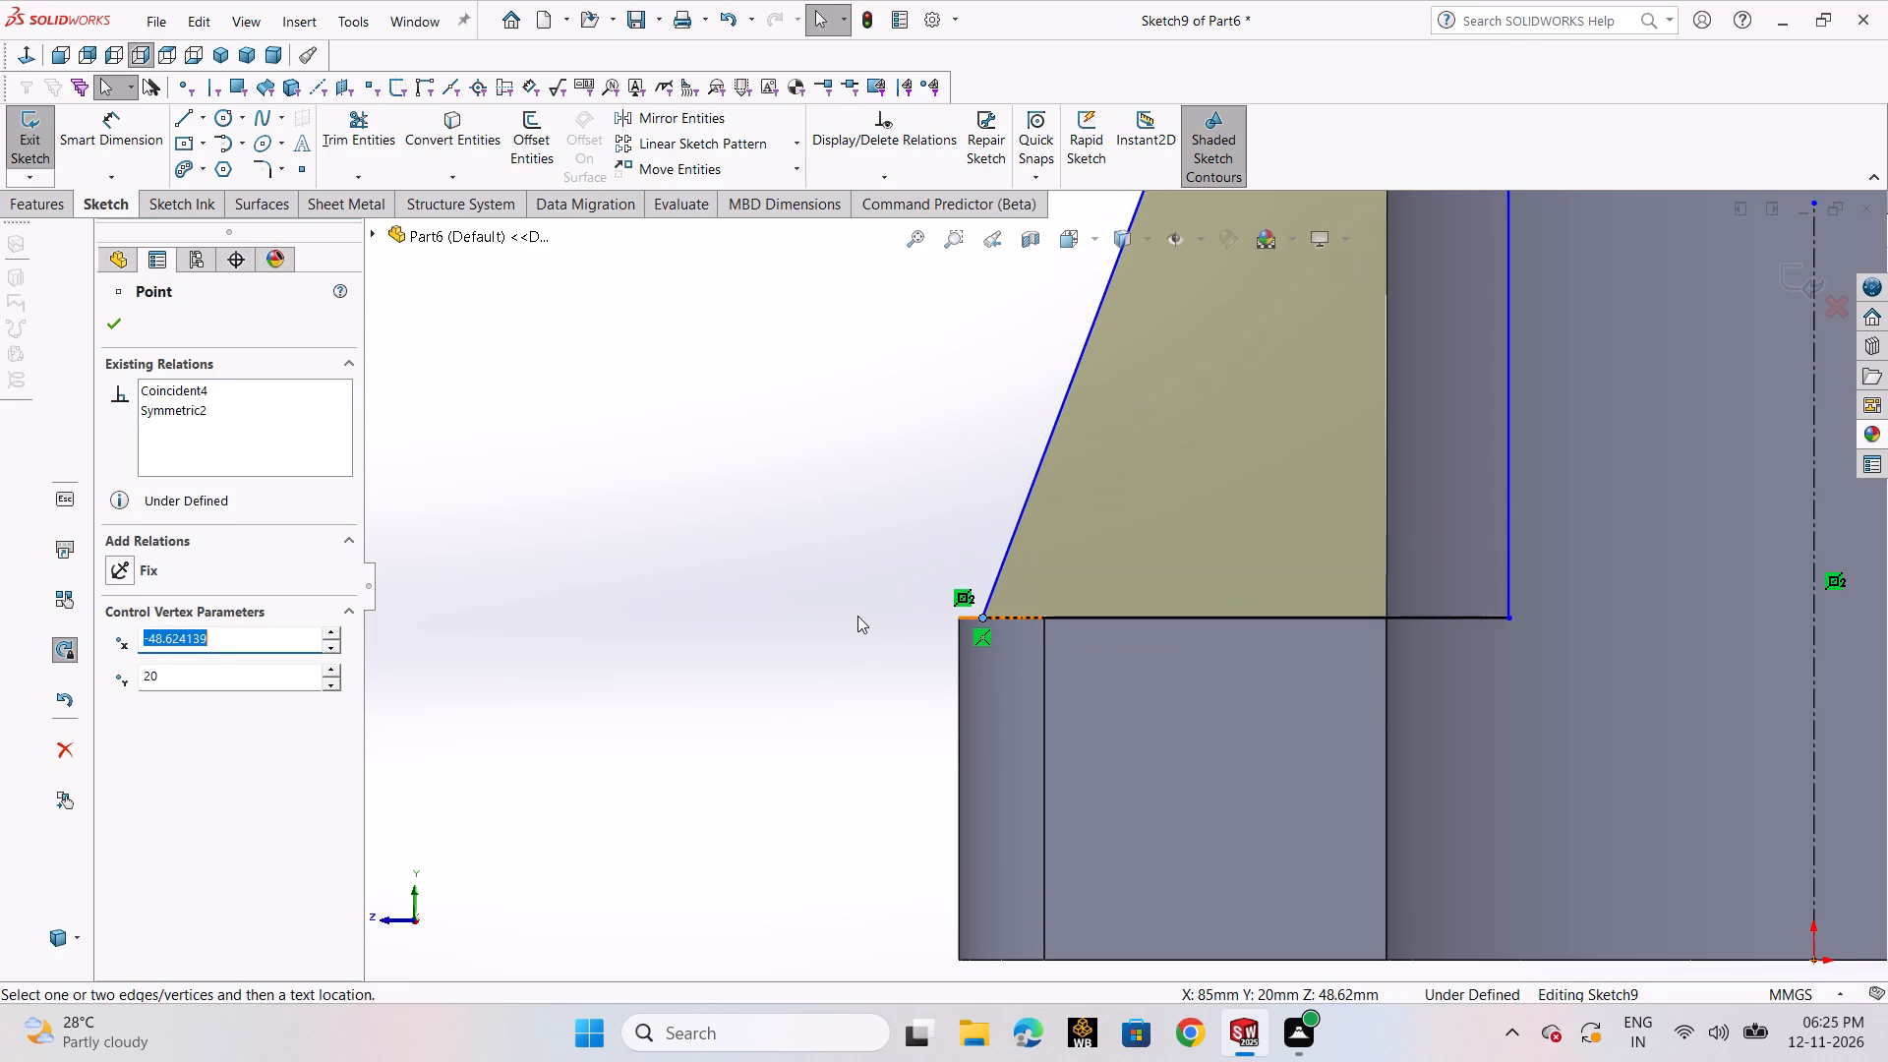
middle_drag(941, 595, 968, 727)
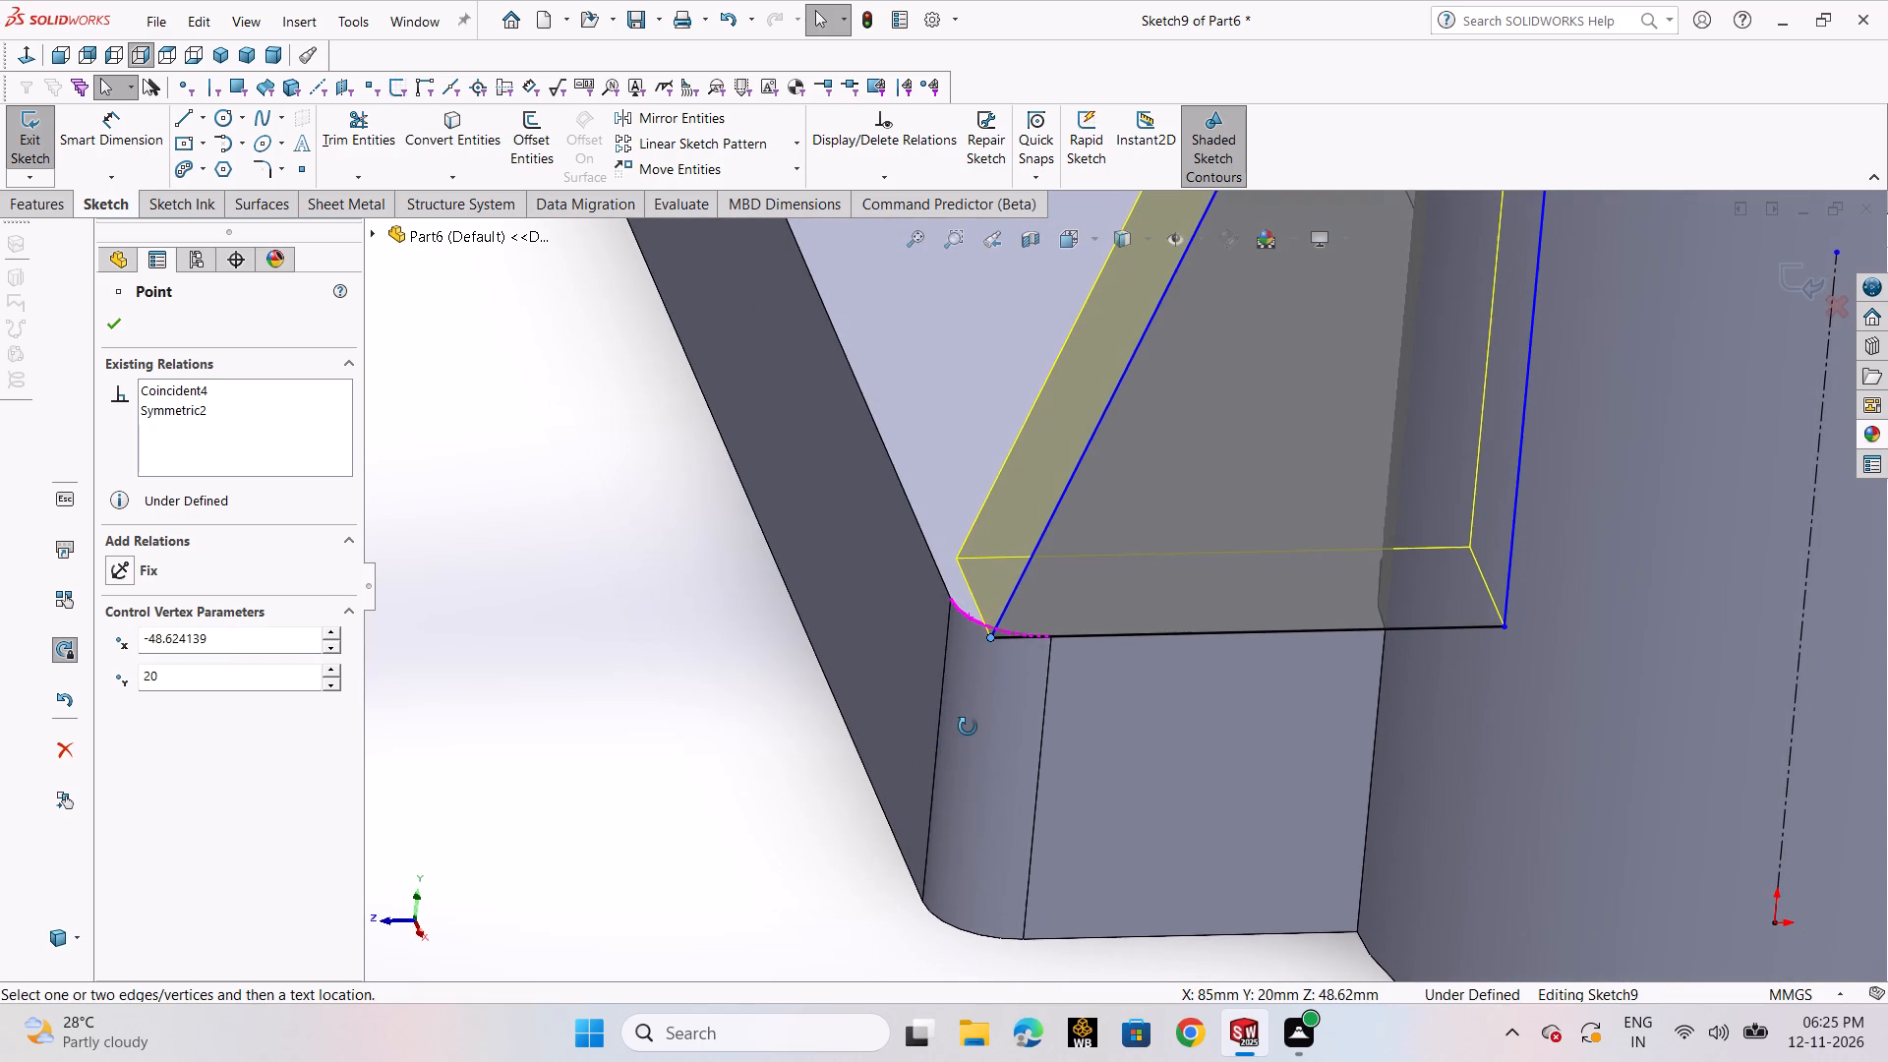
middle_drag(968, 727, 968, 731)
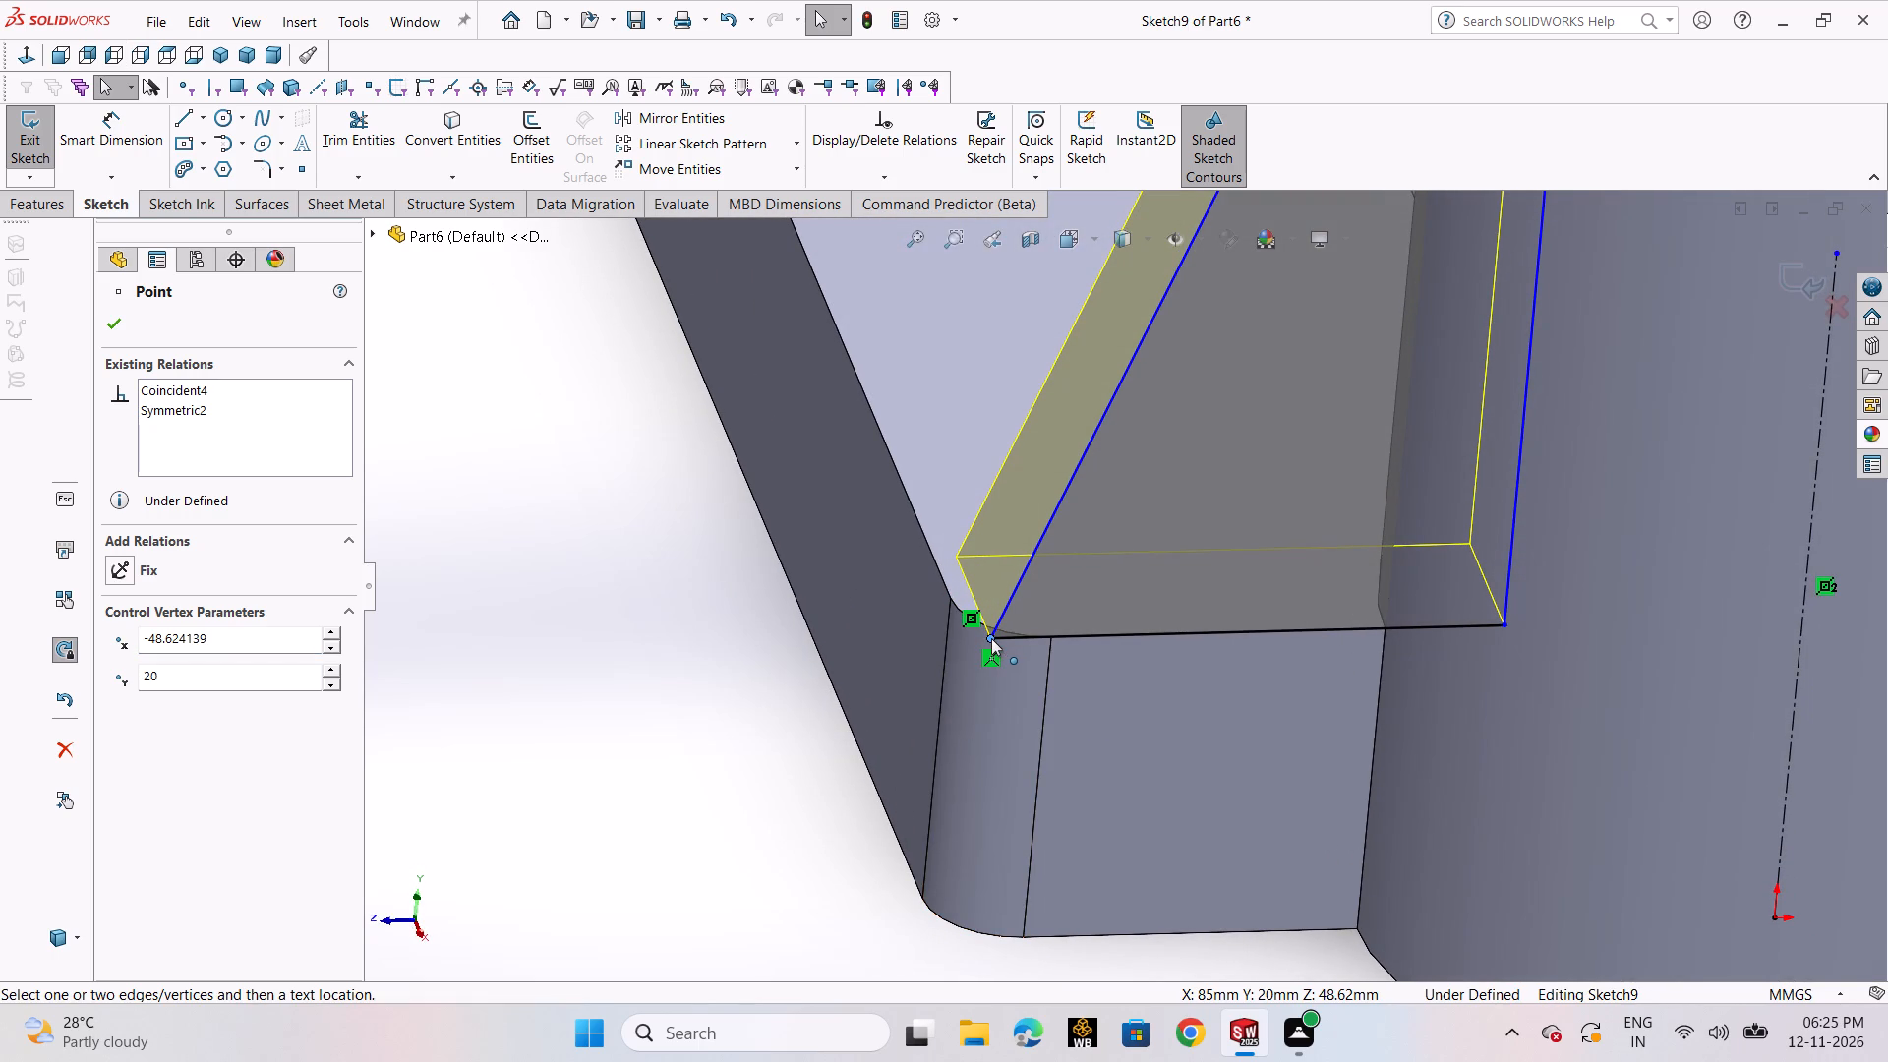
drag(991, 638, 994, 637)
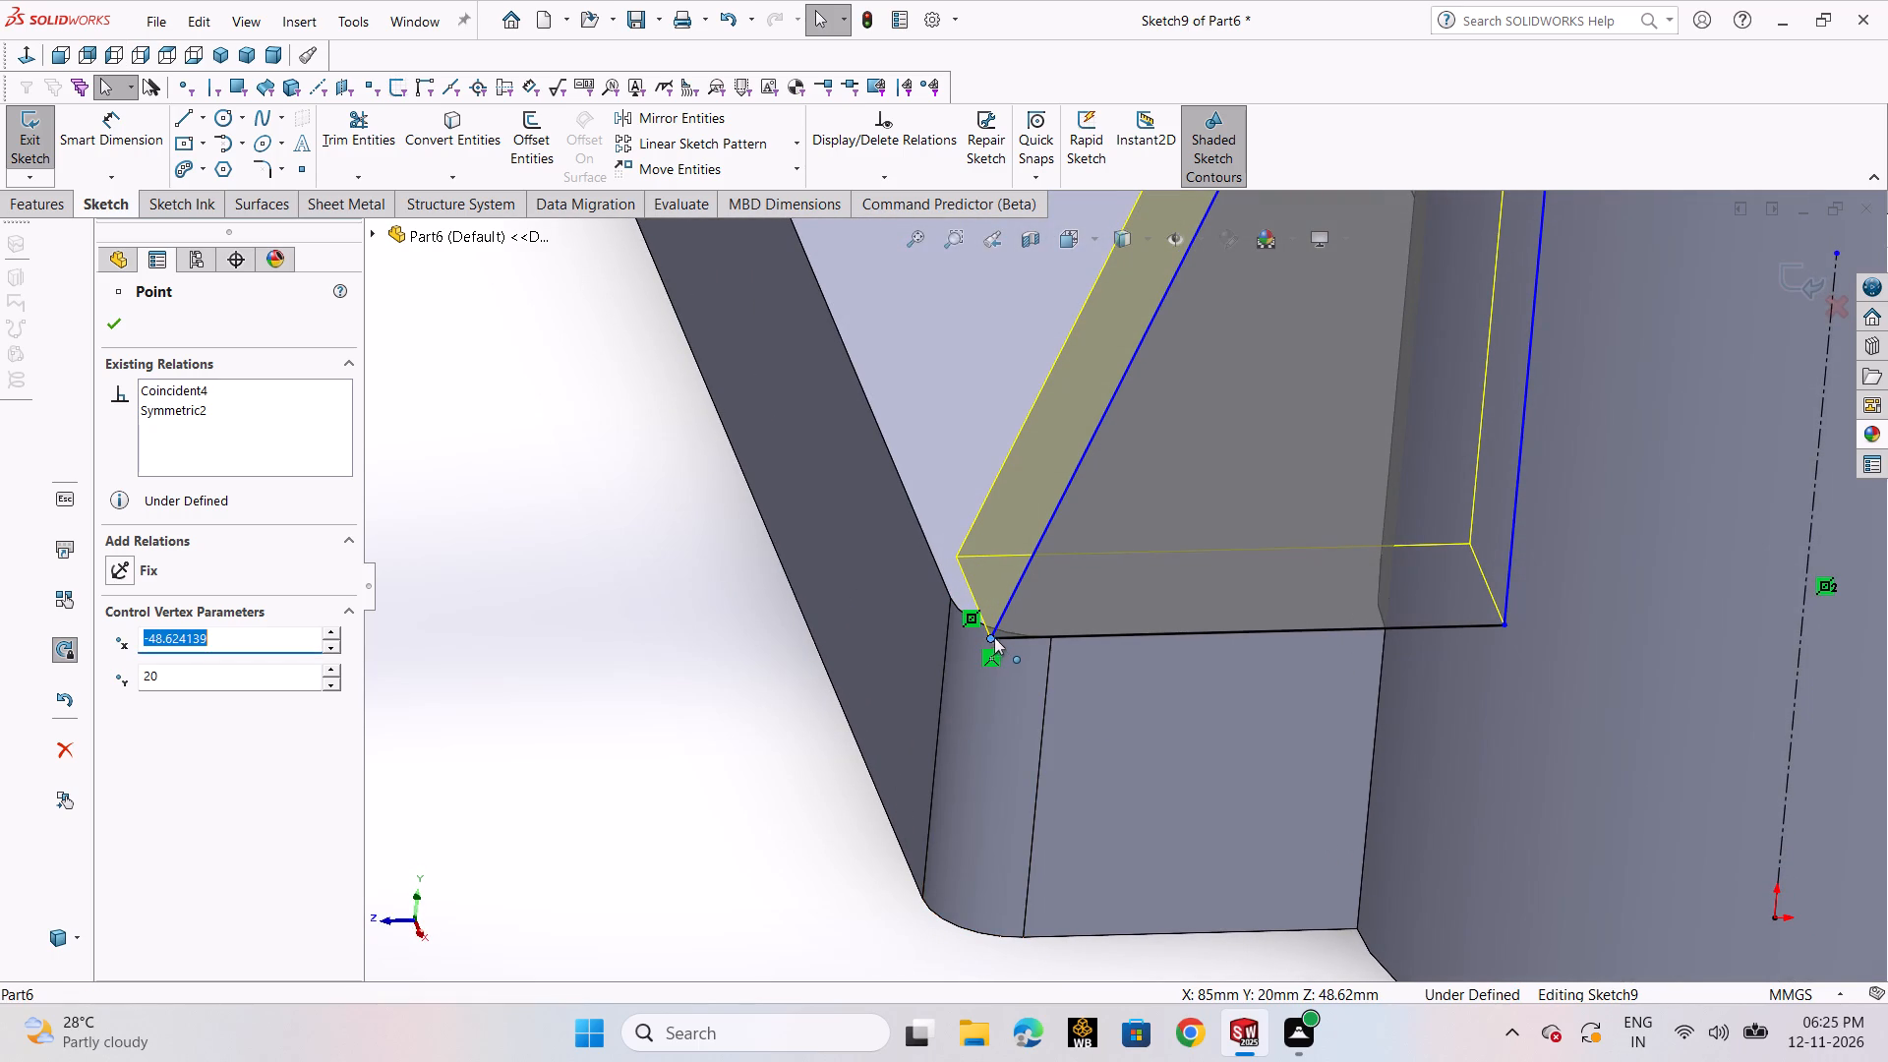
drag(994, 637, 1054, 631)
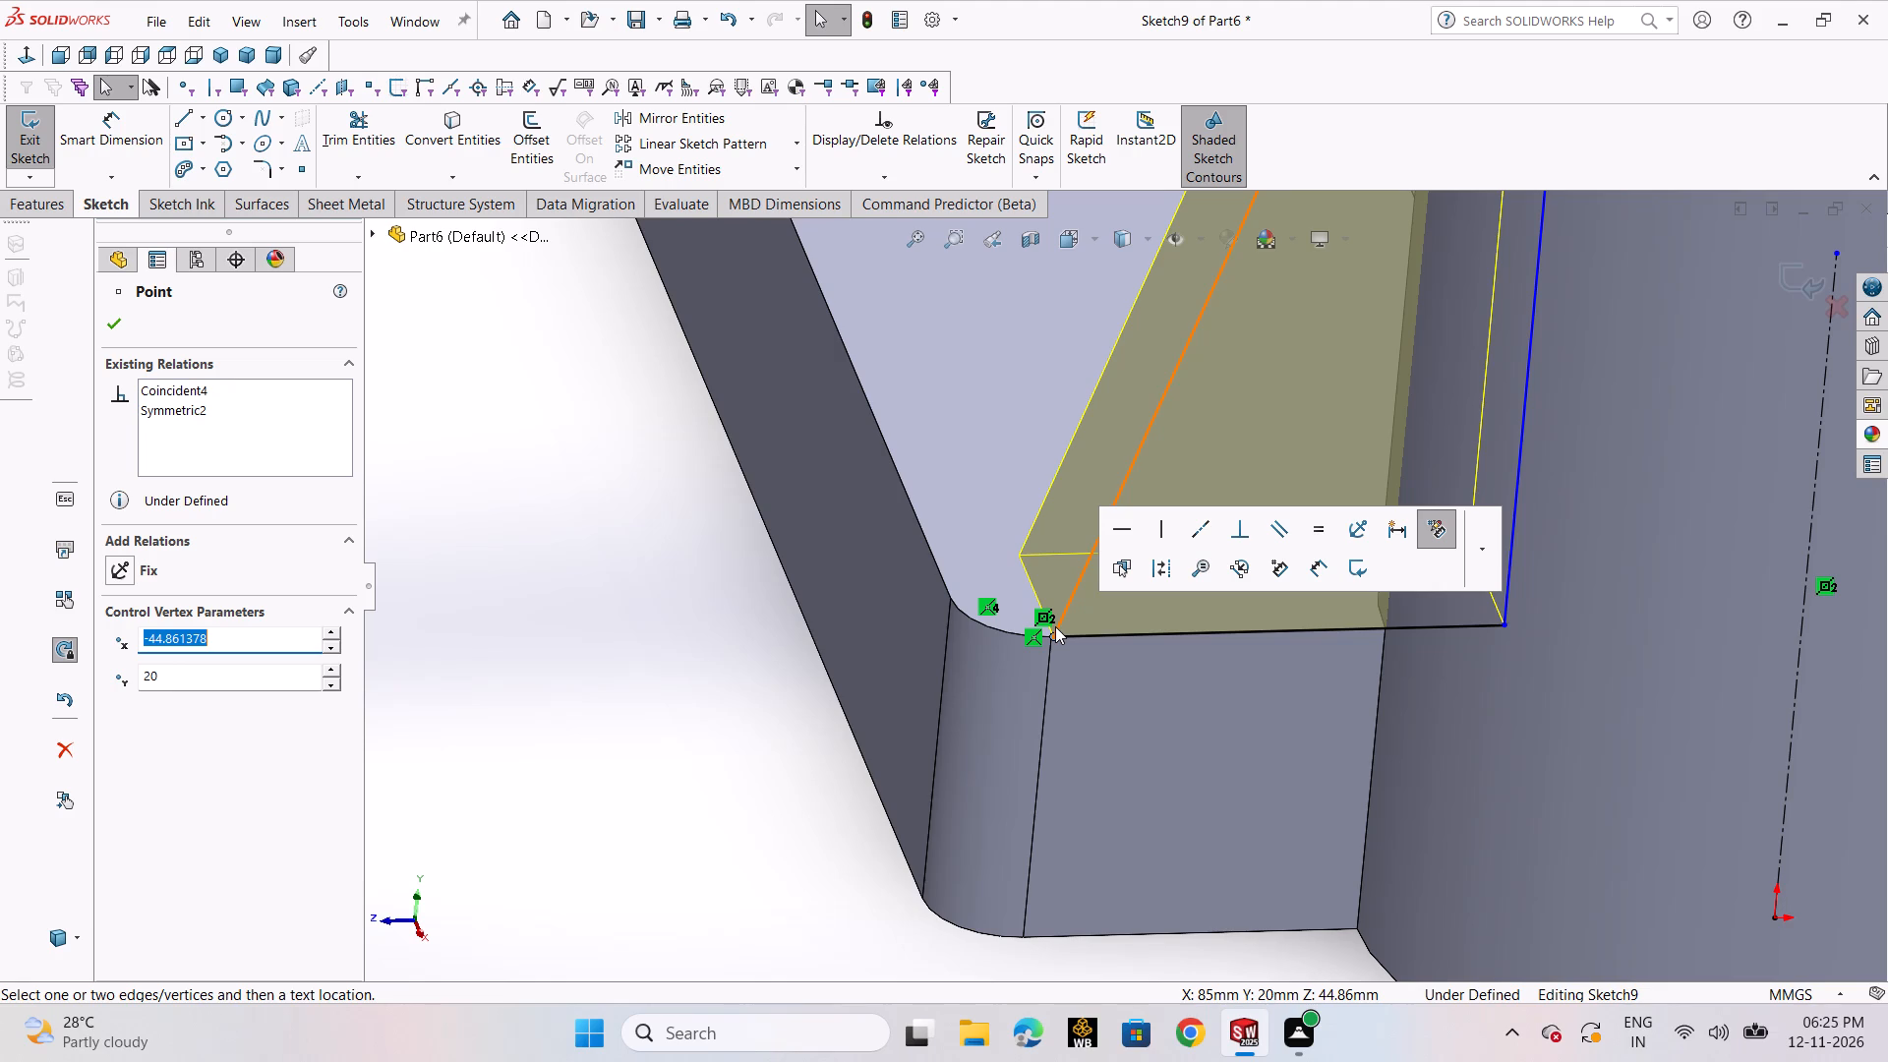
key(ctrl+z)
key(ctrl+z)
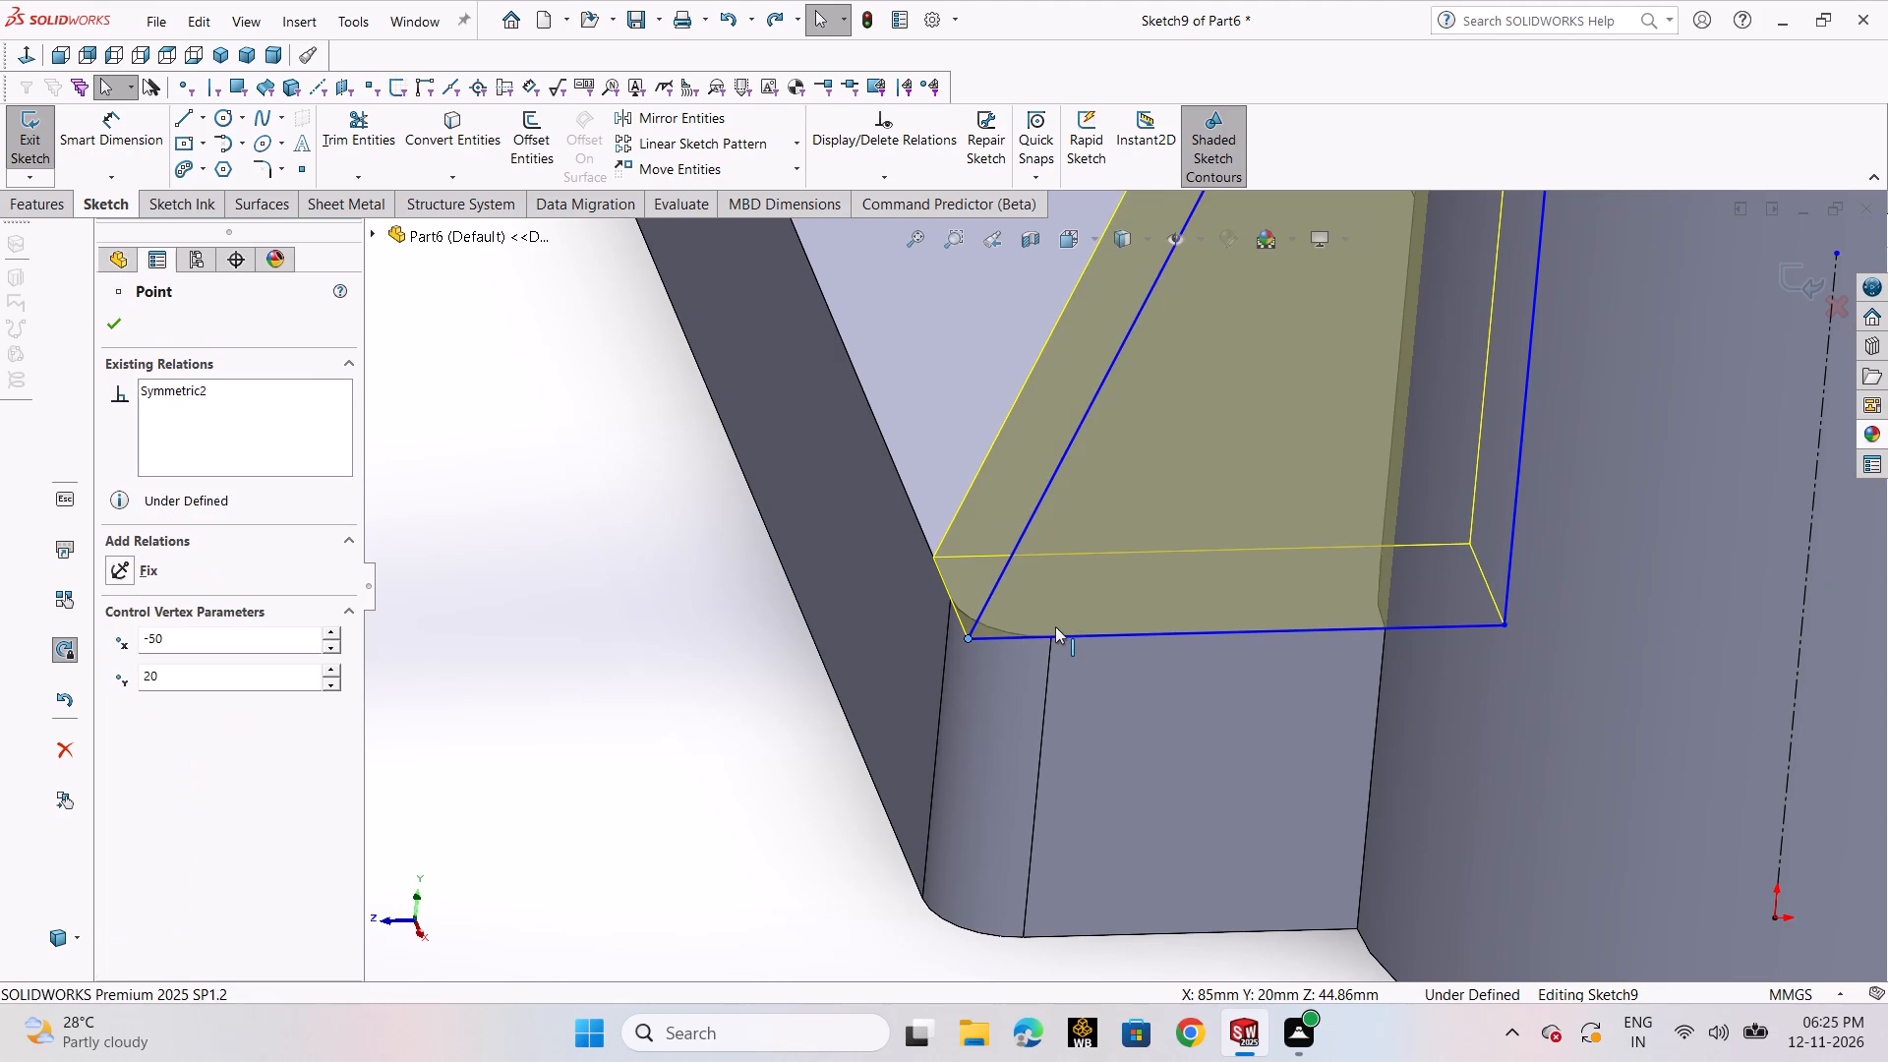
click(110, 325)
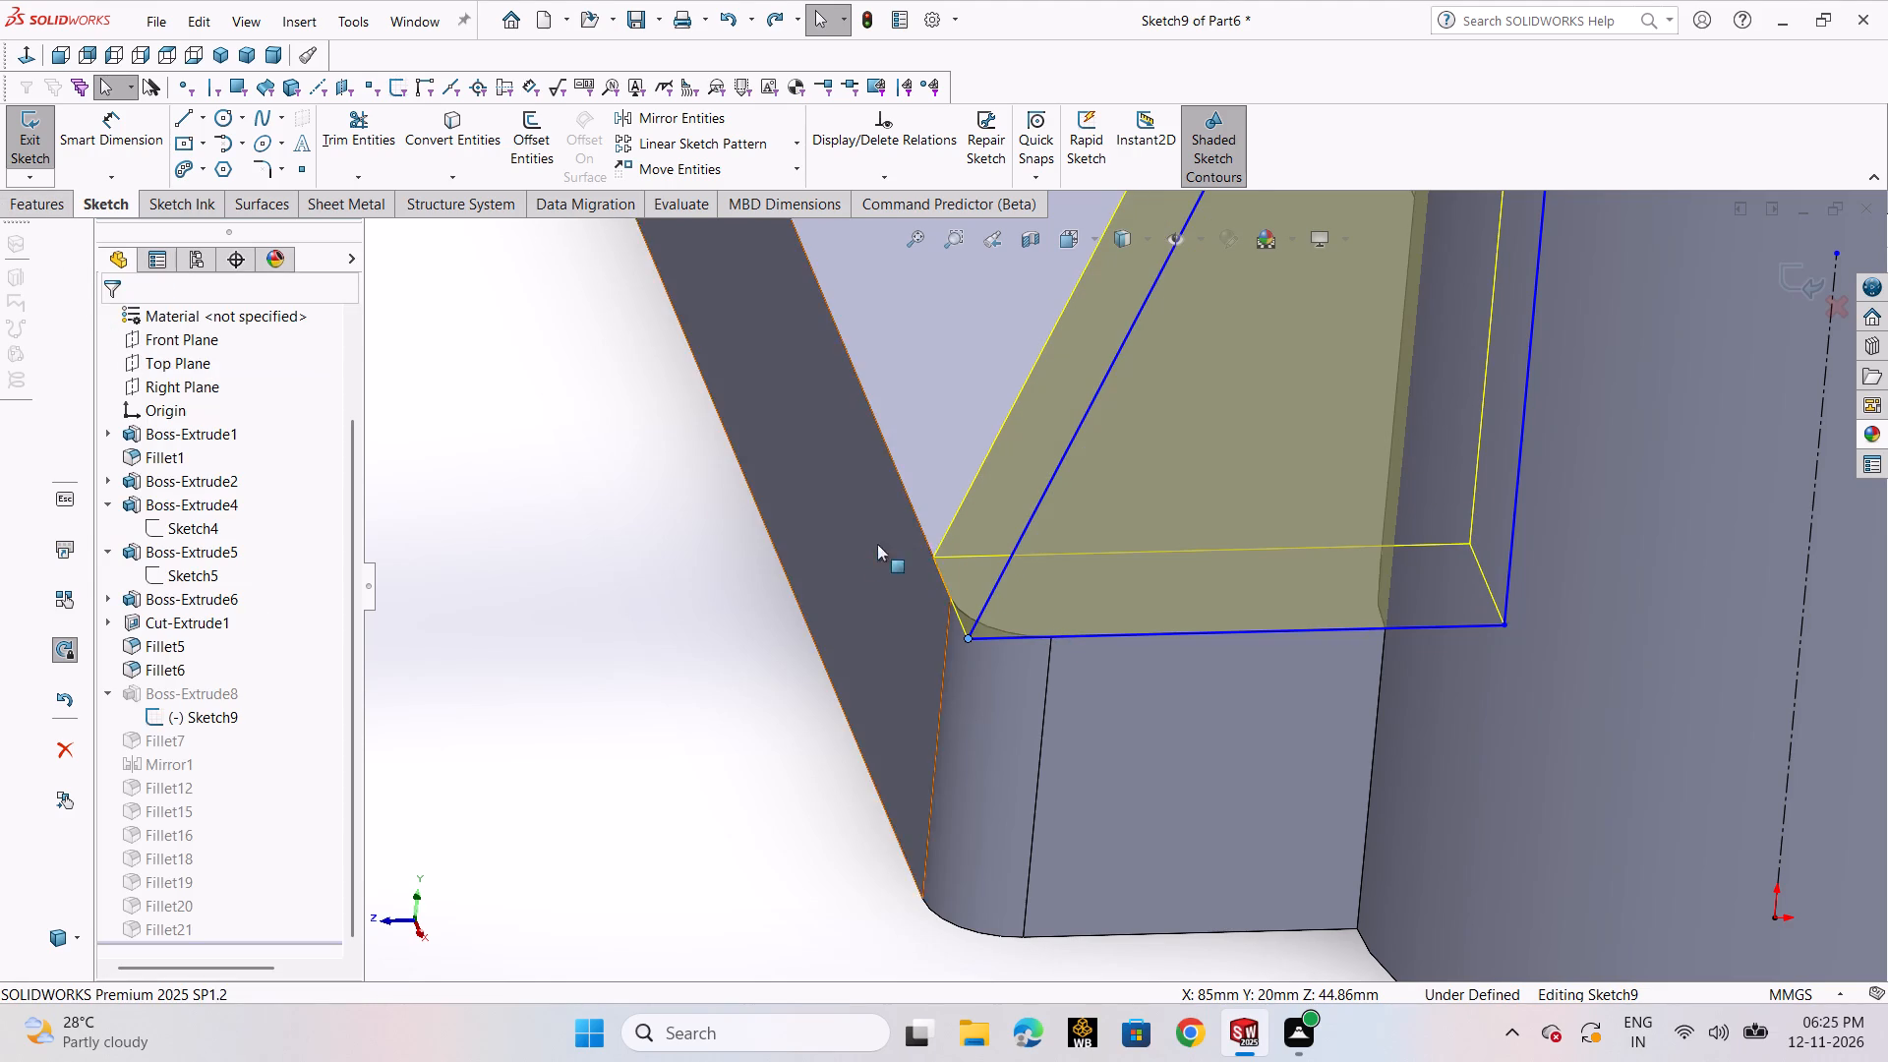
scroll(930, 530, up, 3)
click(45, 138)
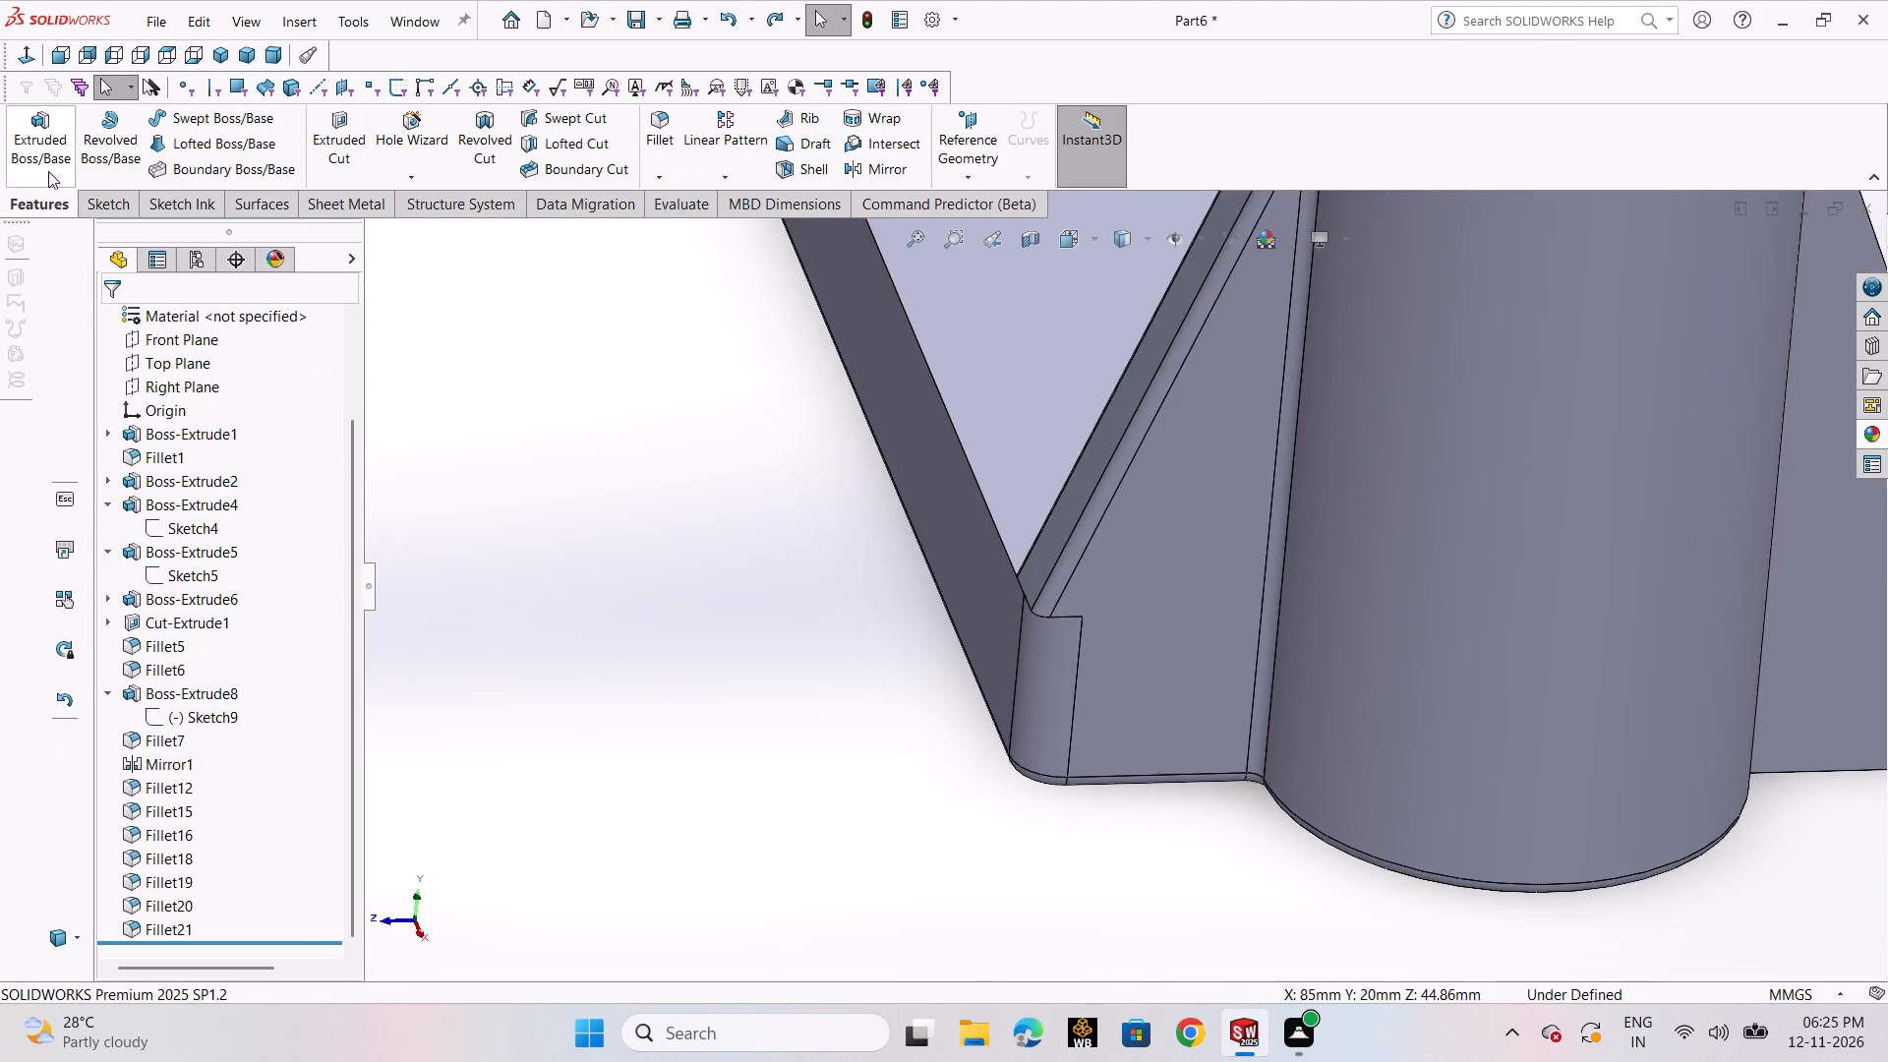
Open the base's rectangle sketch, Sketch1, to inspect it, and exit without editing.
scroll(1062, 538, up, 6)
scroll(1394, 515, down, 4)
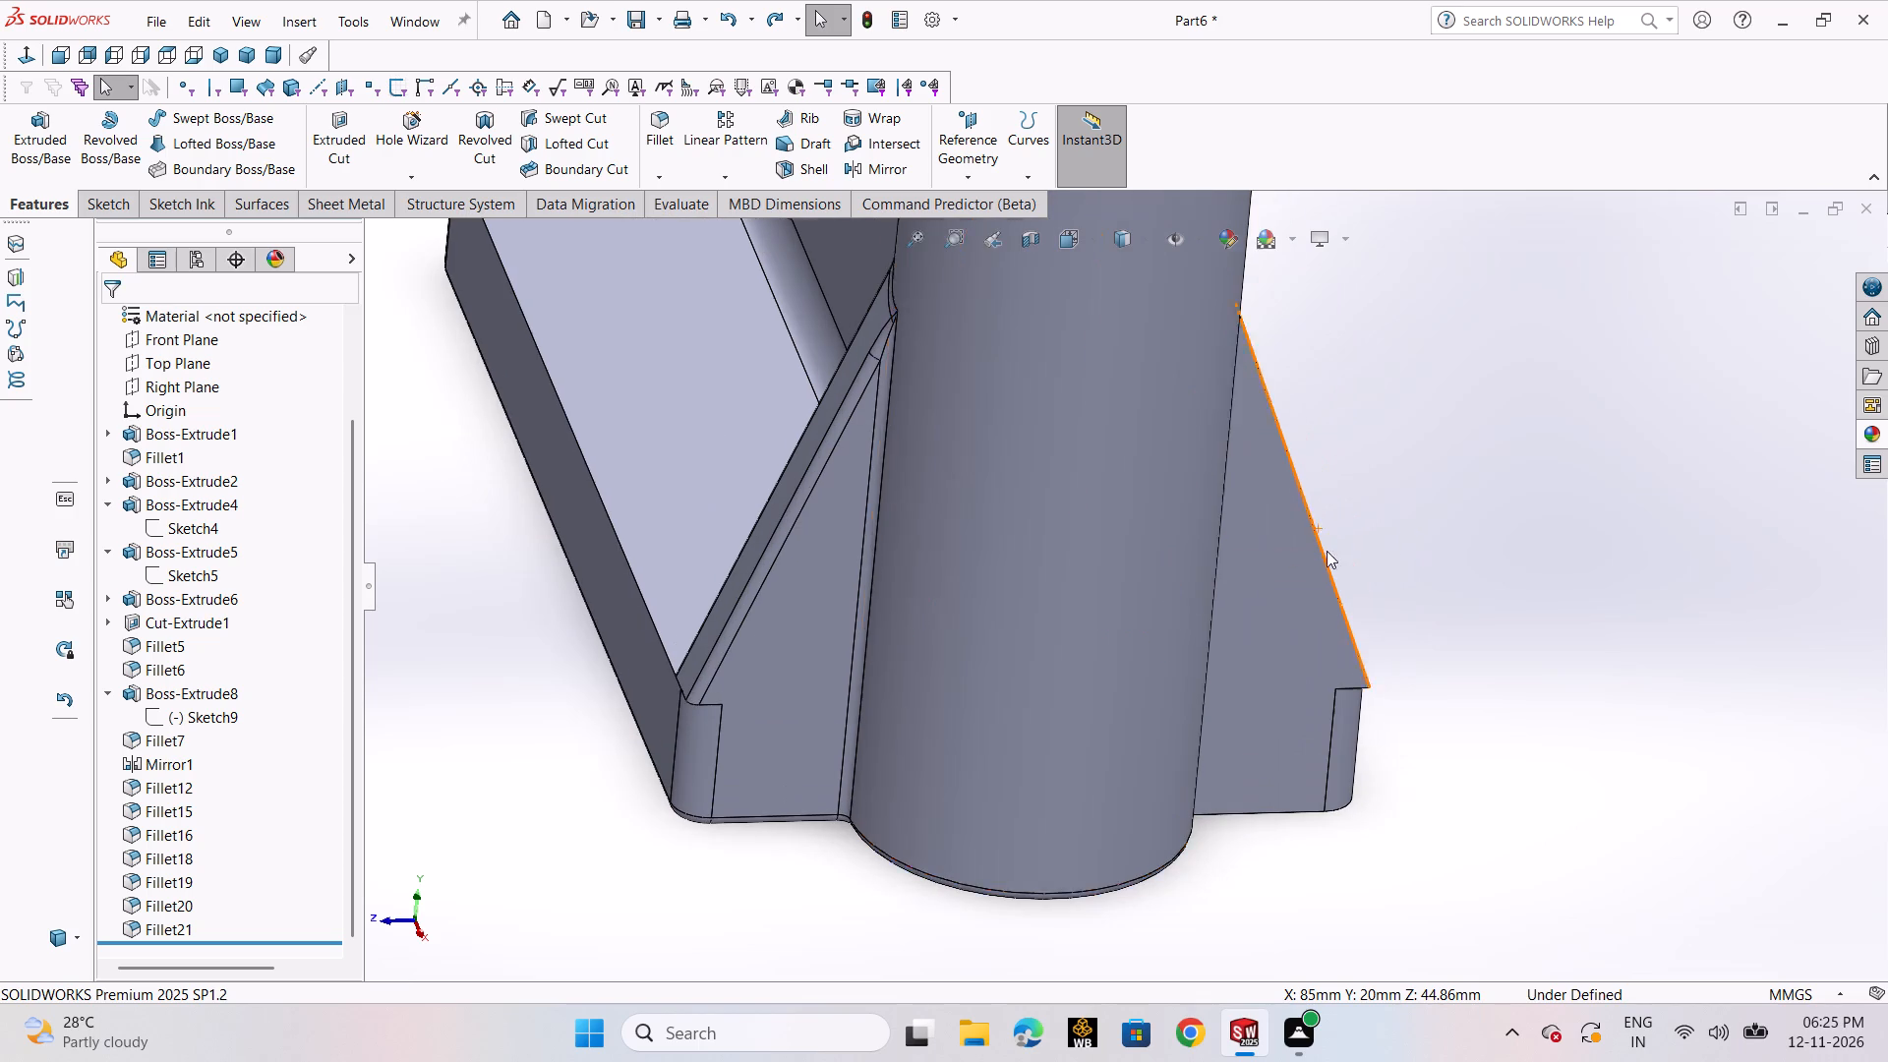
scroll(614, 550, up, 3)
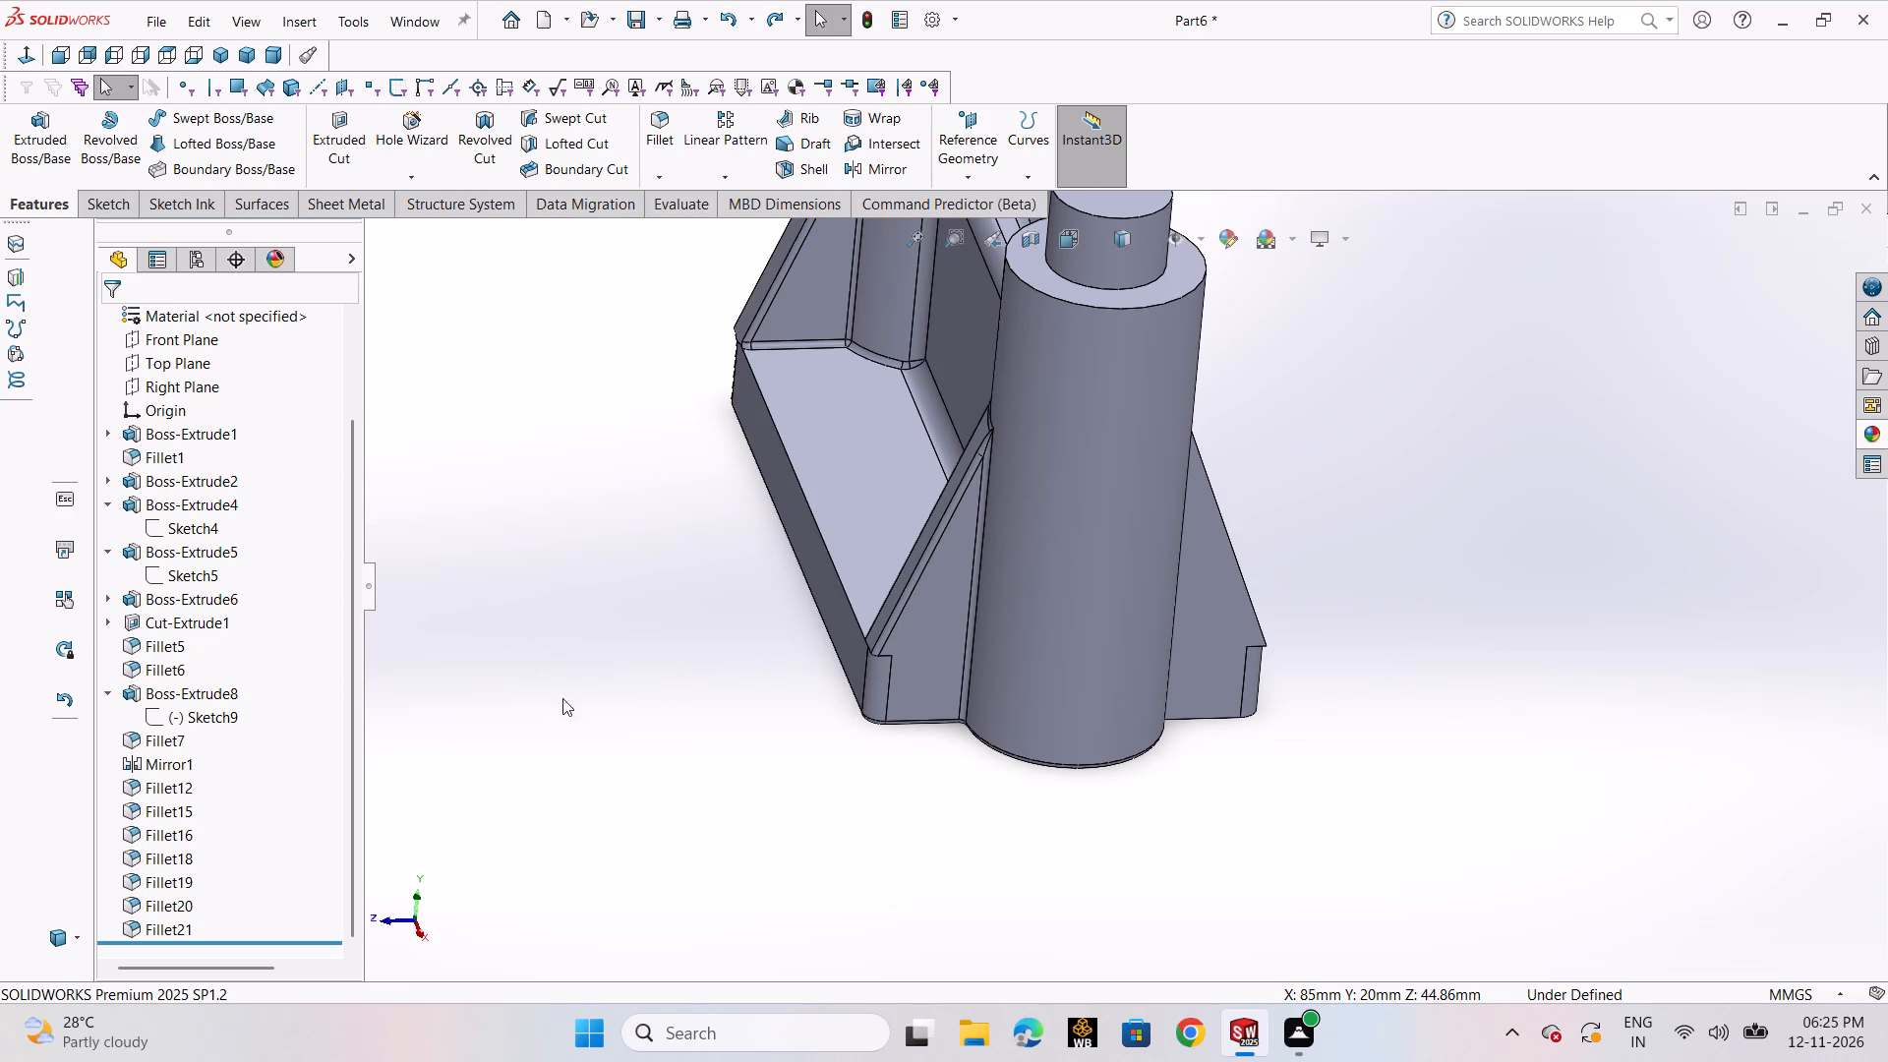
click(110, 433)
click(187, 468)
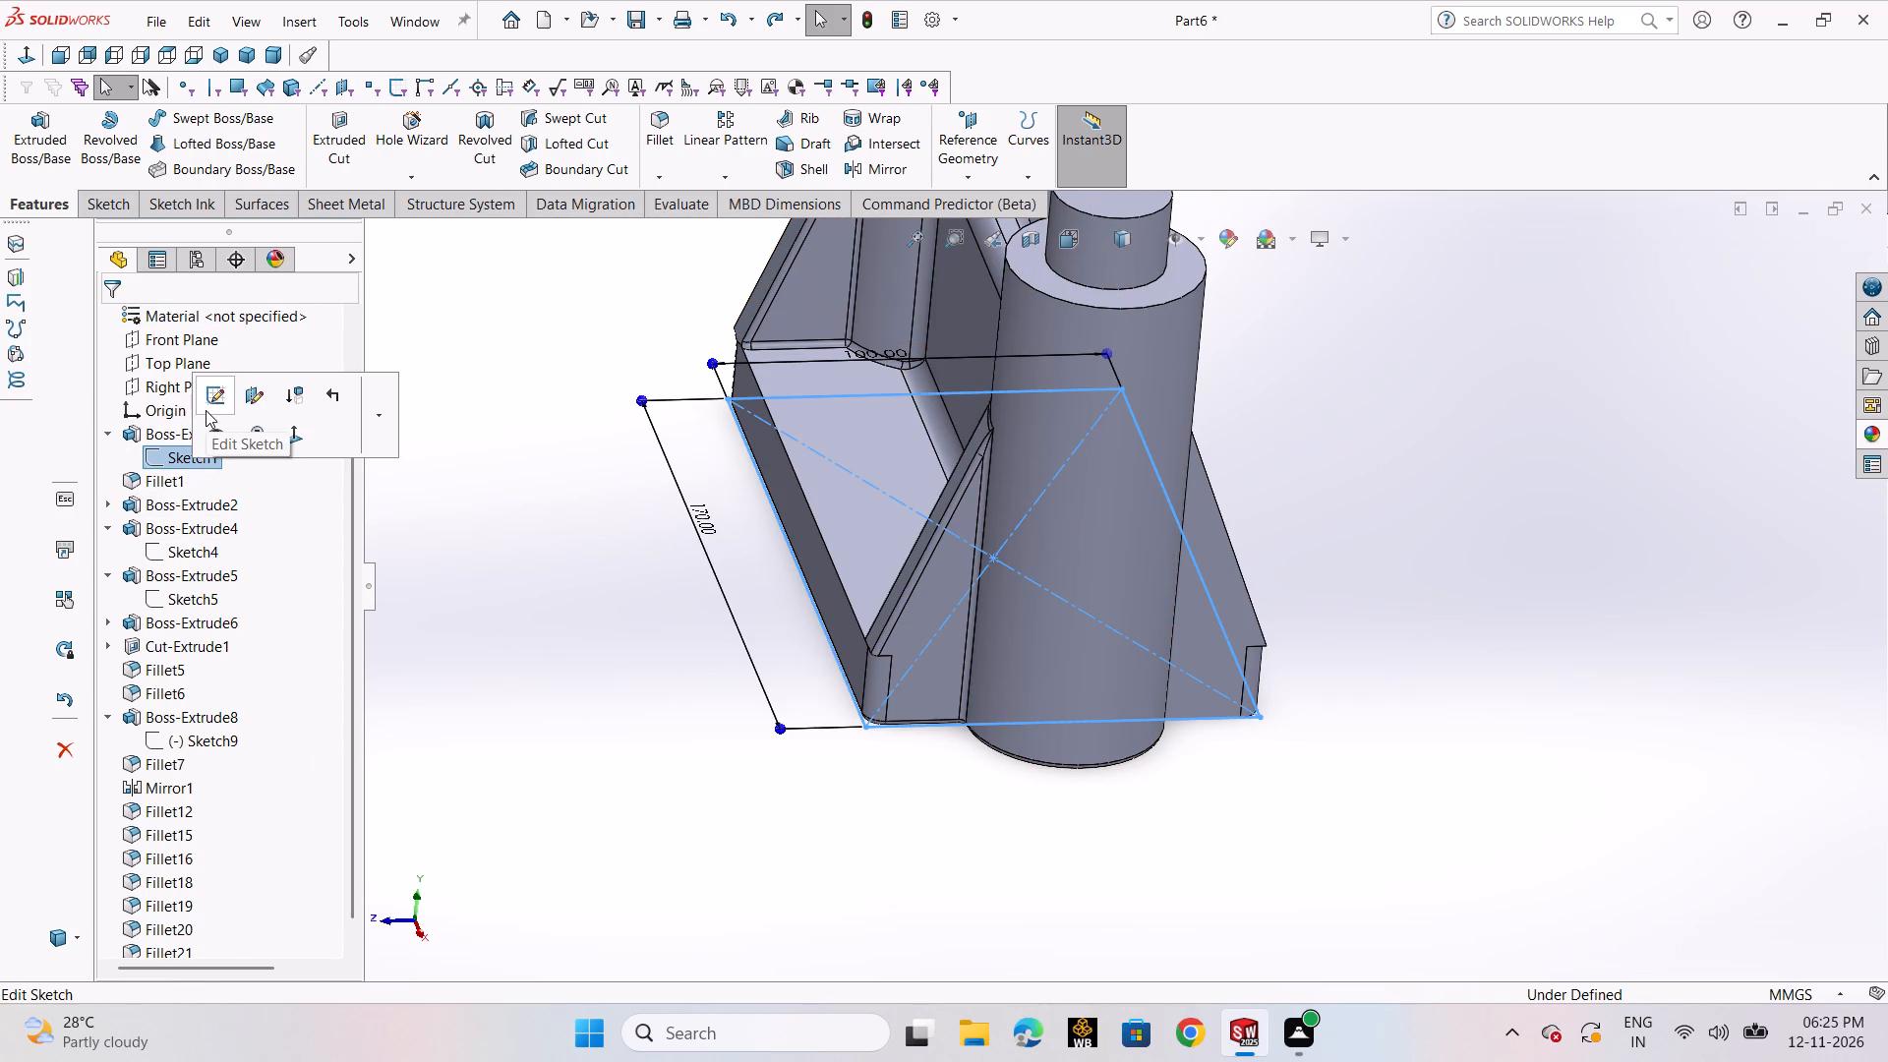
click(206, 407)
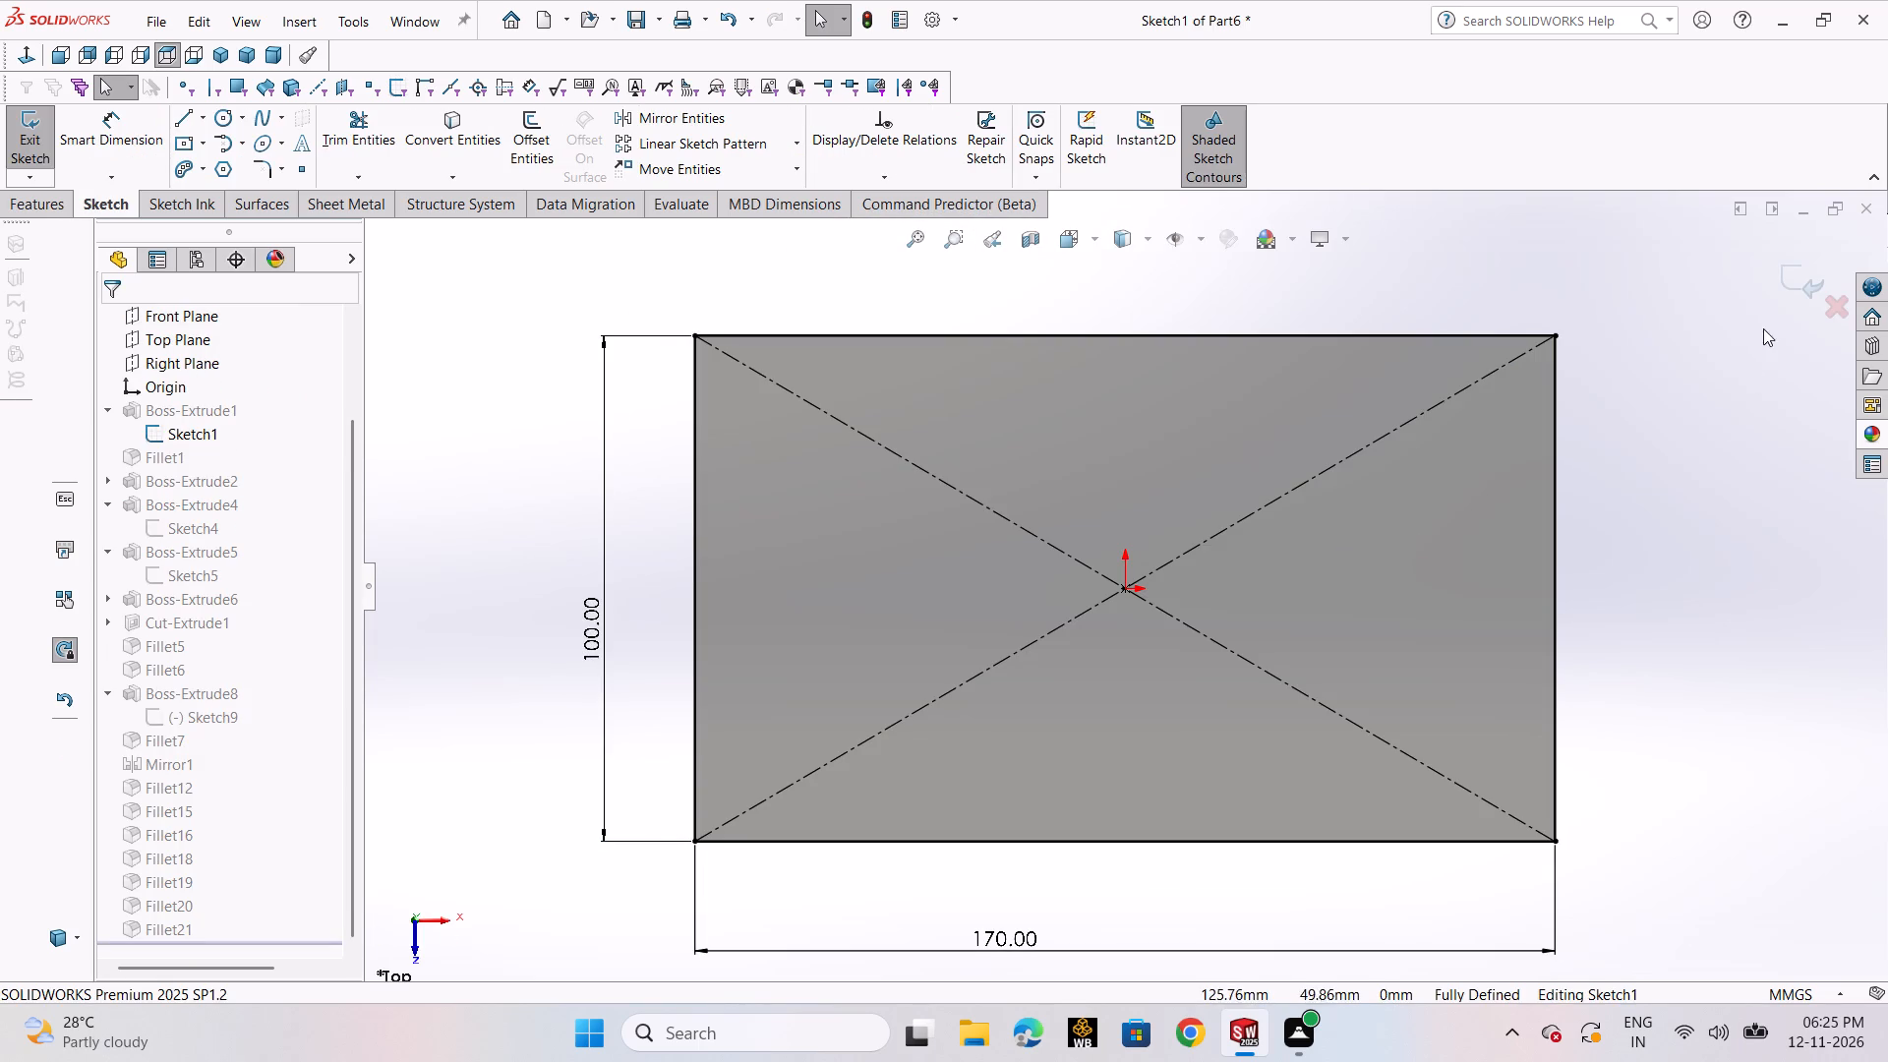
click(1799, 275)
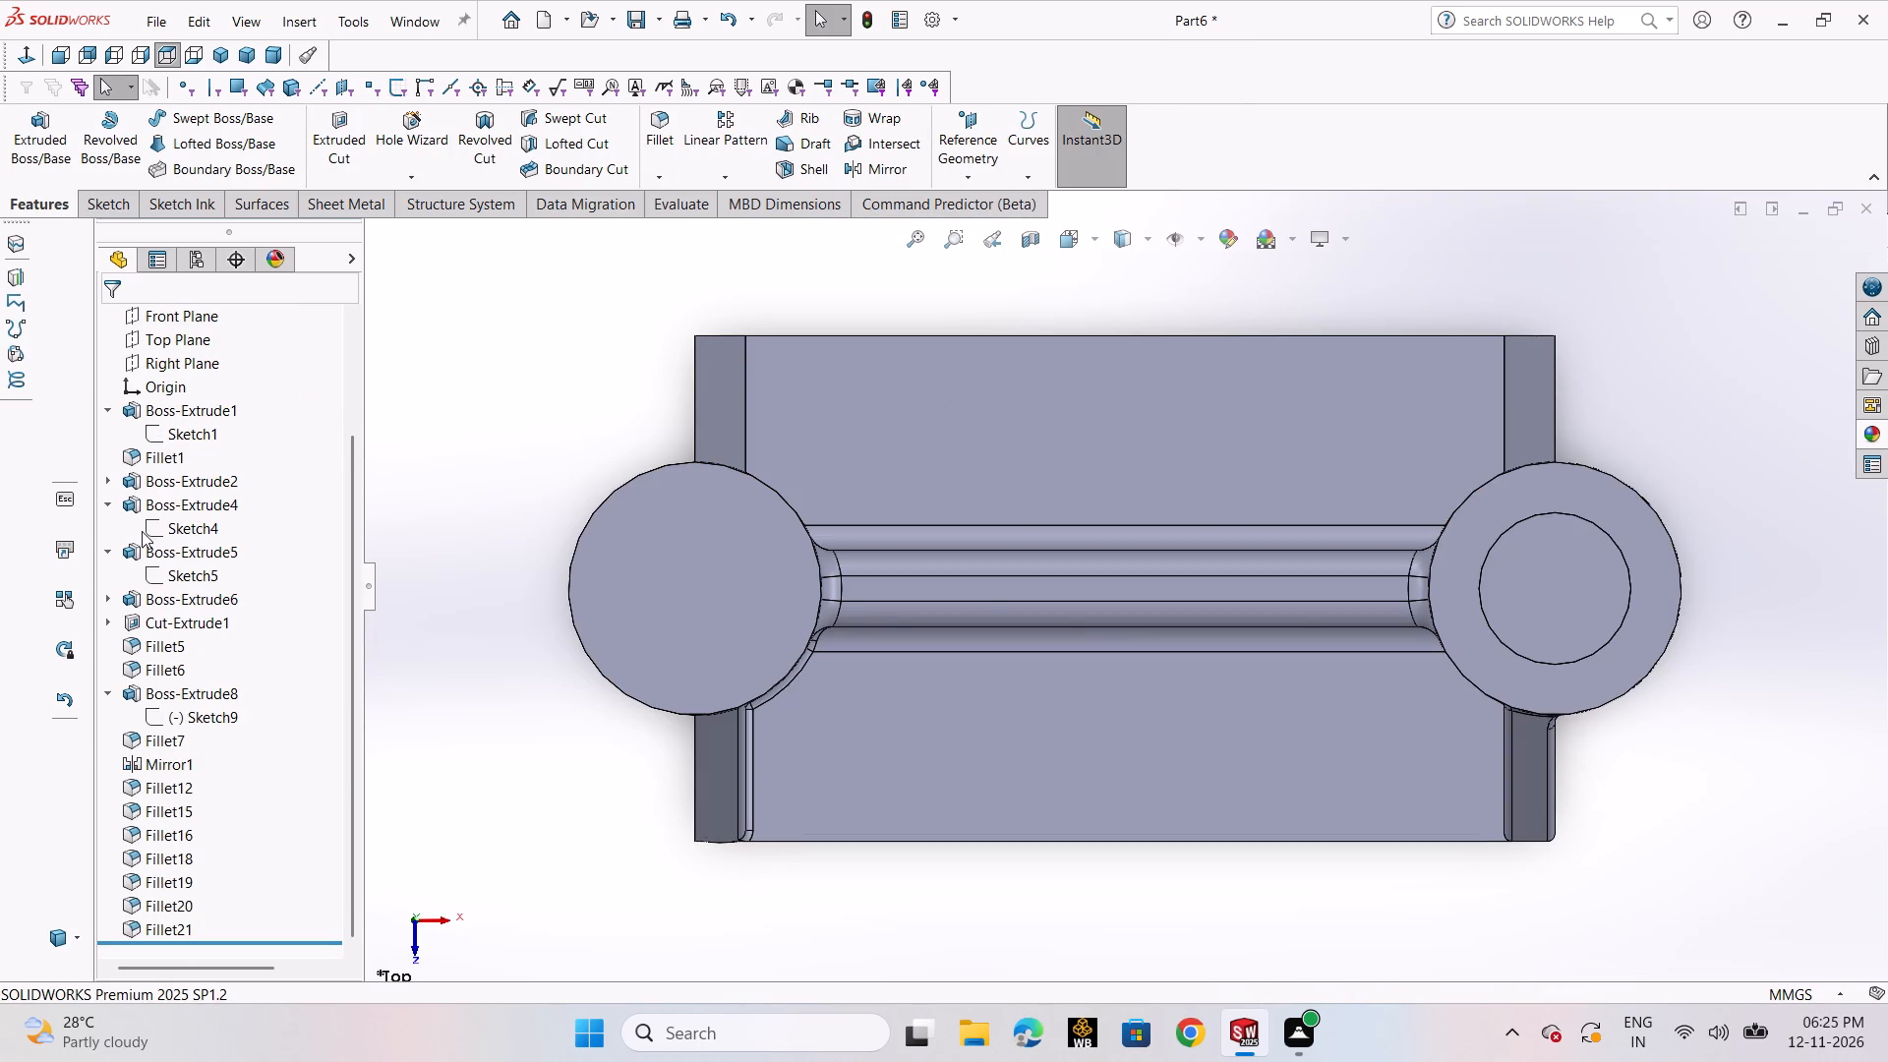
Delete Fillet1, the 5 mm fillet on the base's vertical corners, together with its dependent Fillet18.
click(157, 459)
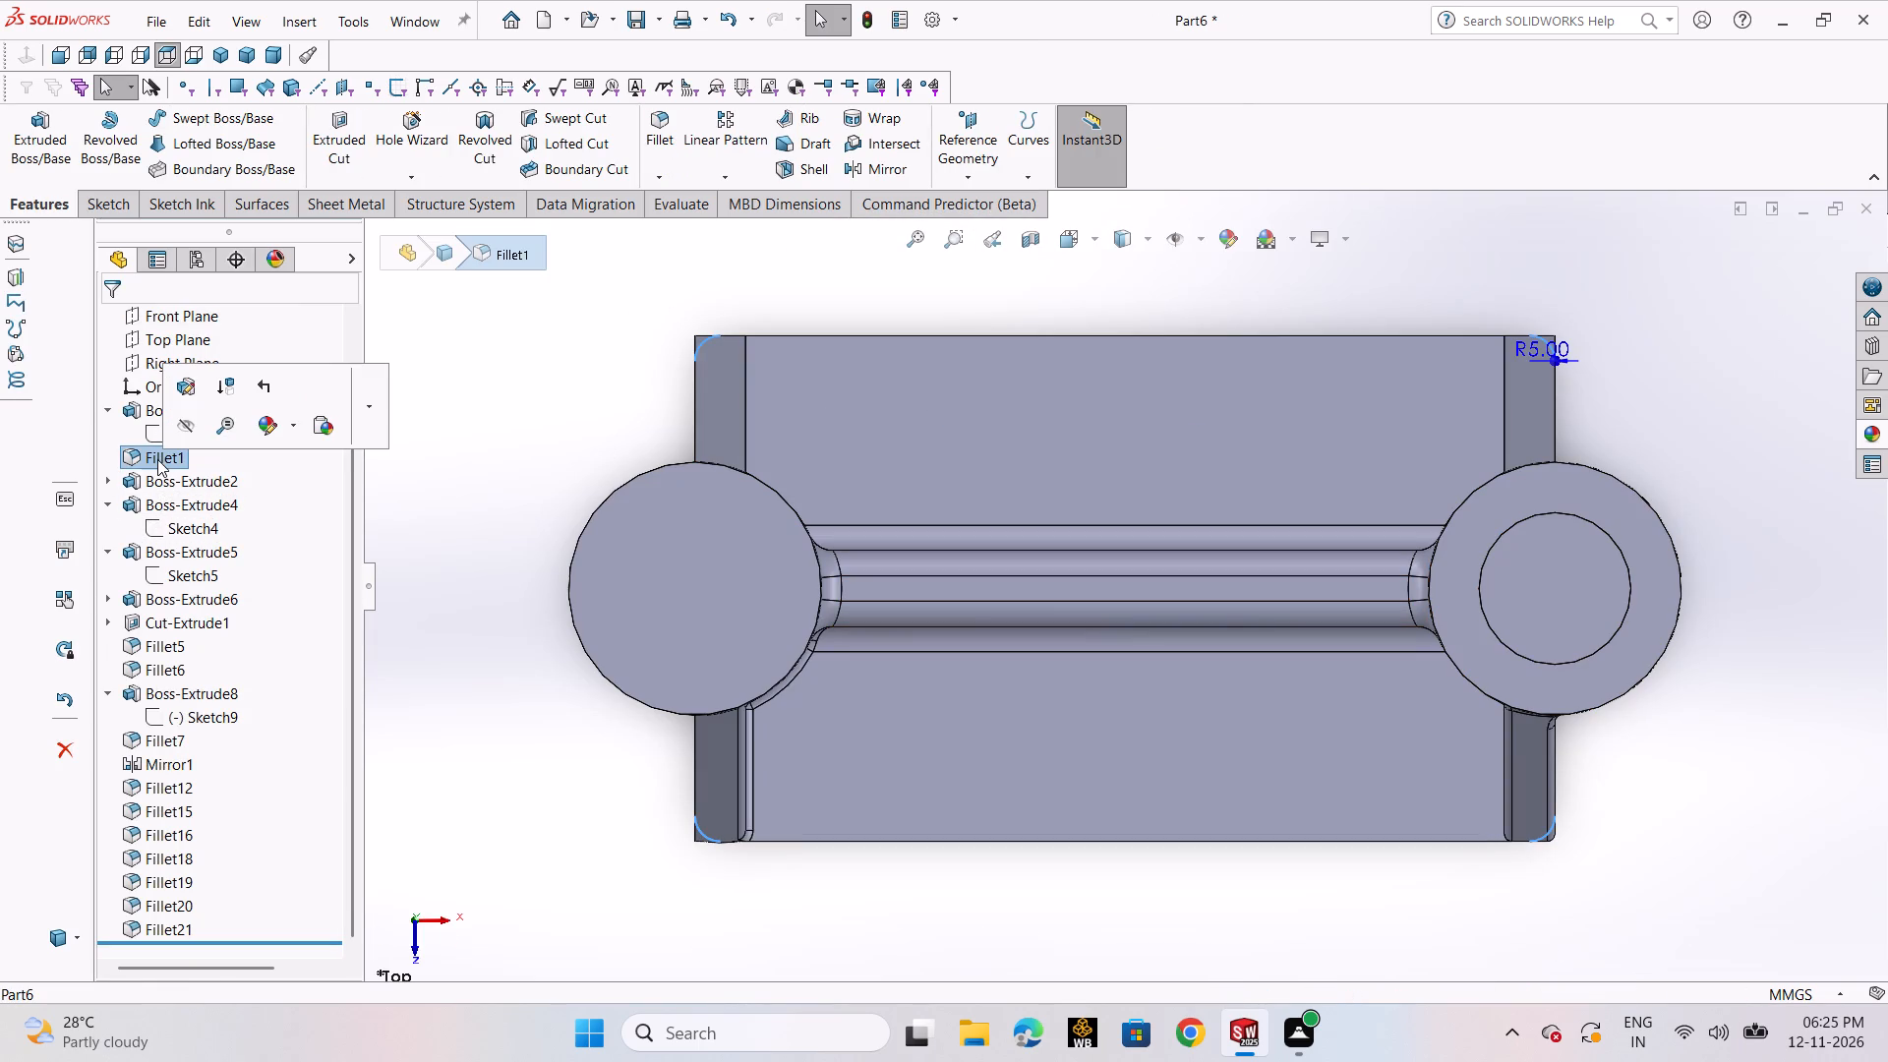
key(Delete)
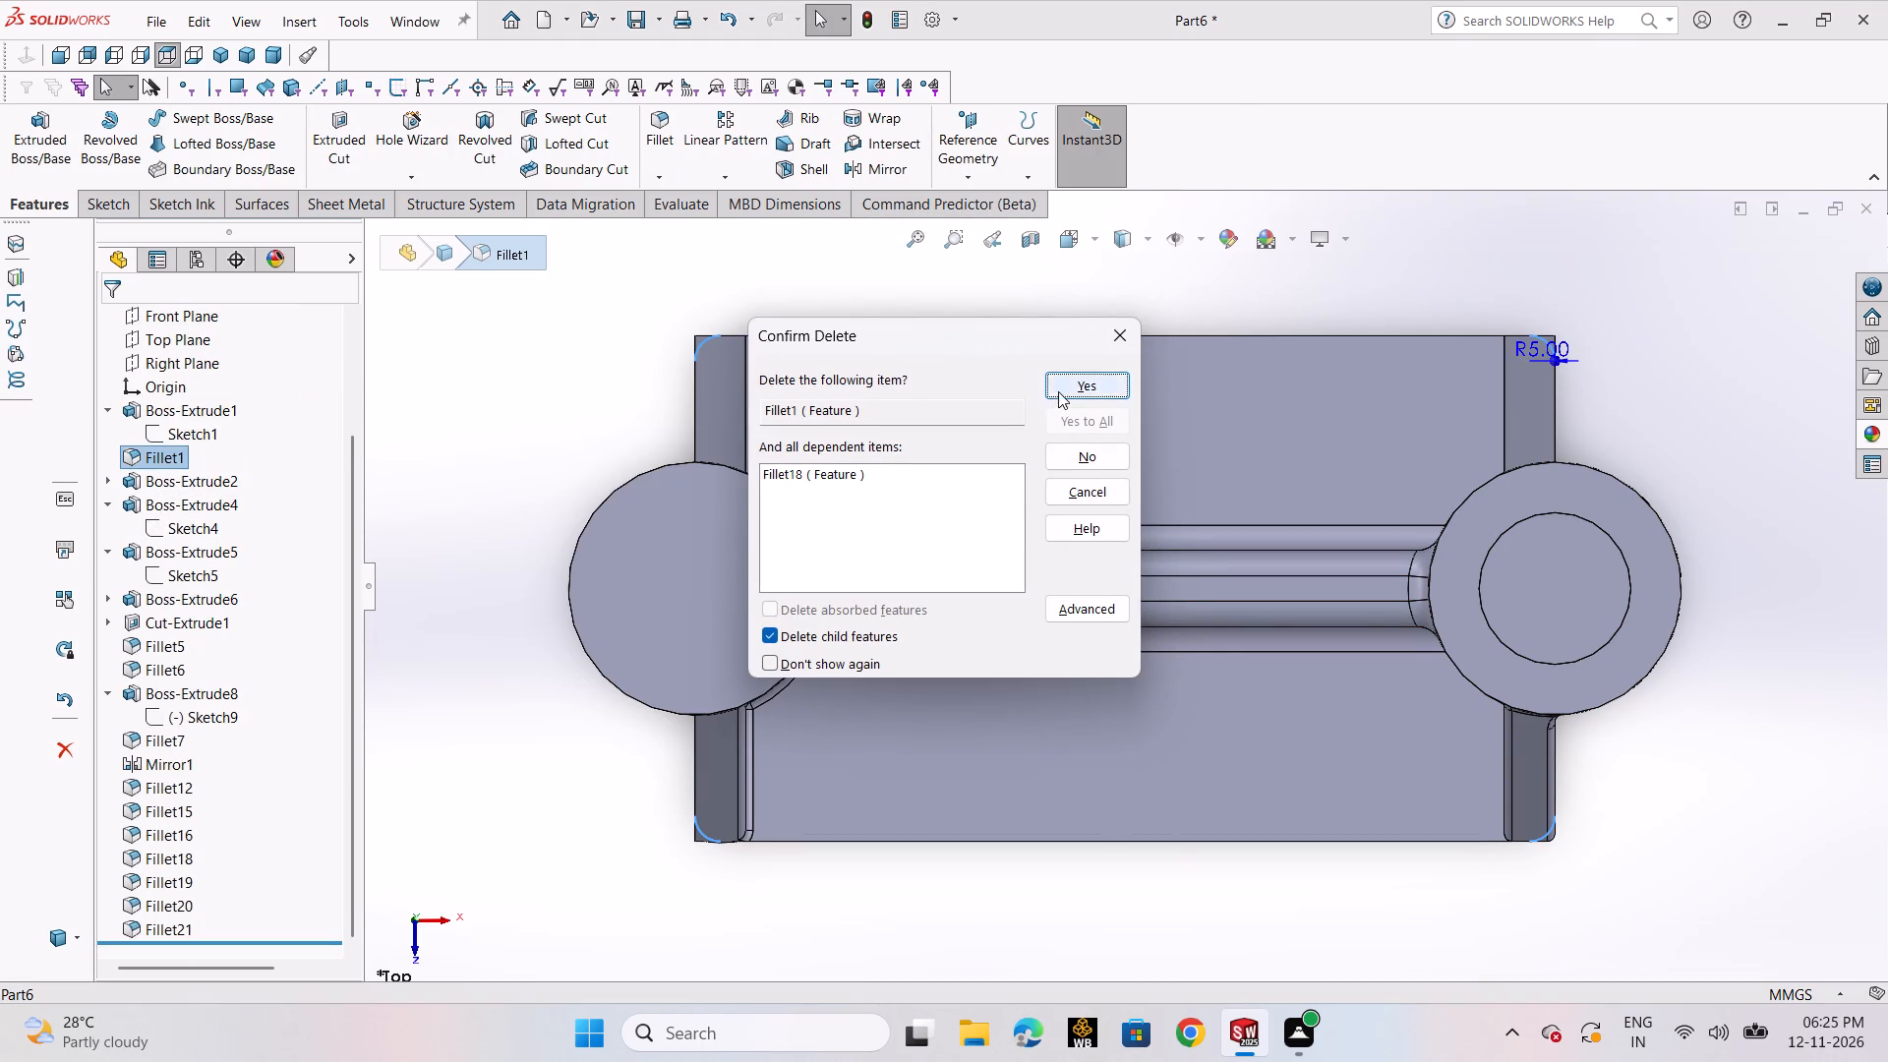
click(1058, 391)
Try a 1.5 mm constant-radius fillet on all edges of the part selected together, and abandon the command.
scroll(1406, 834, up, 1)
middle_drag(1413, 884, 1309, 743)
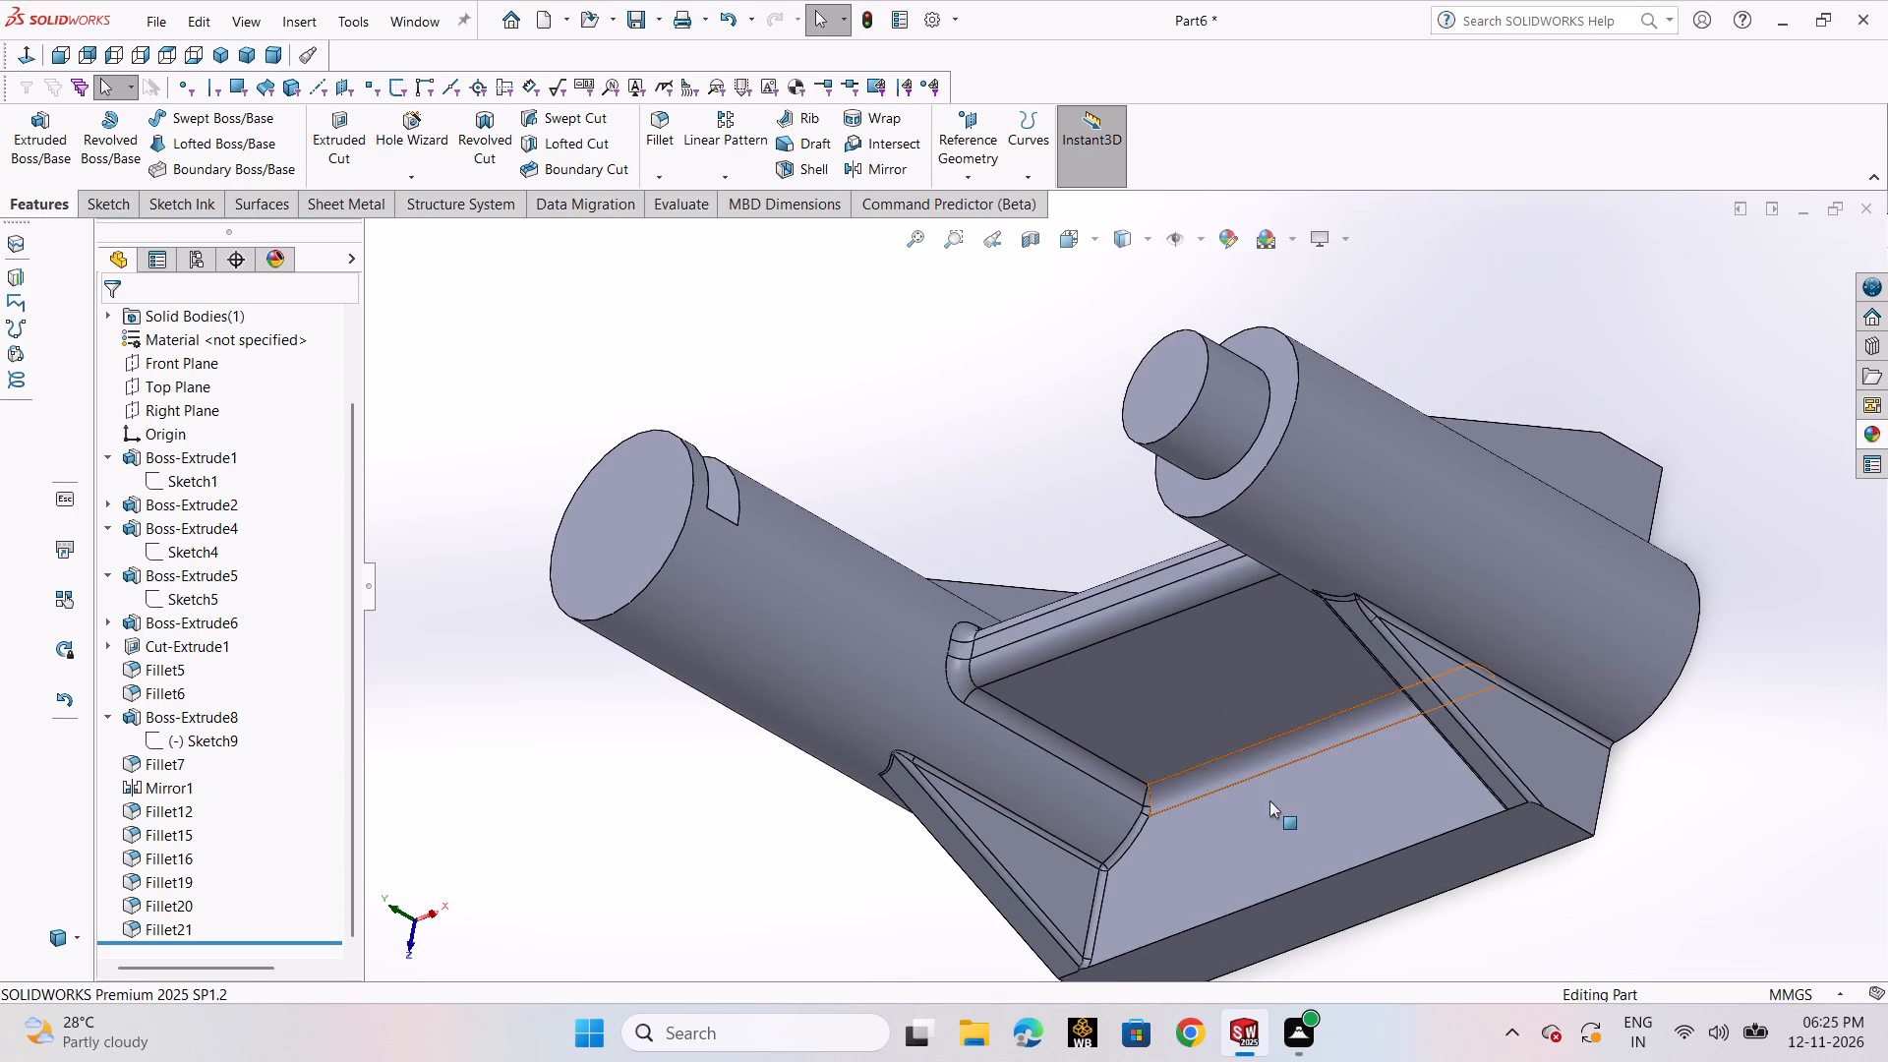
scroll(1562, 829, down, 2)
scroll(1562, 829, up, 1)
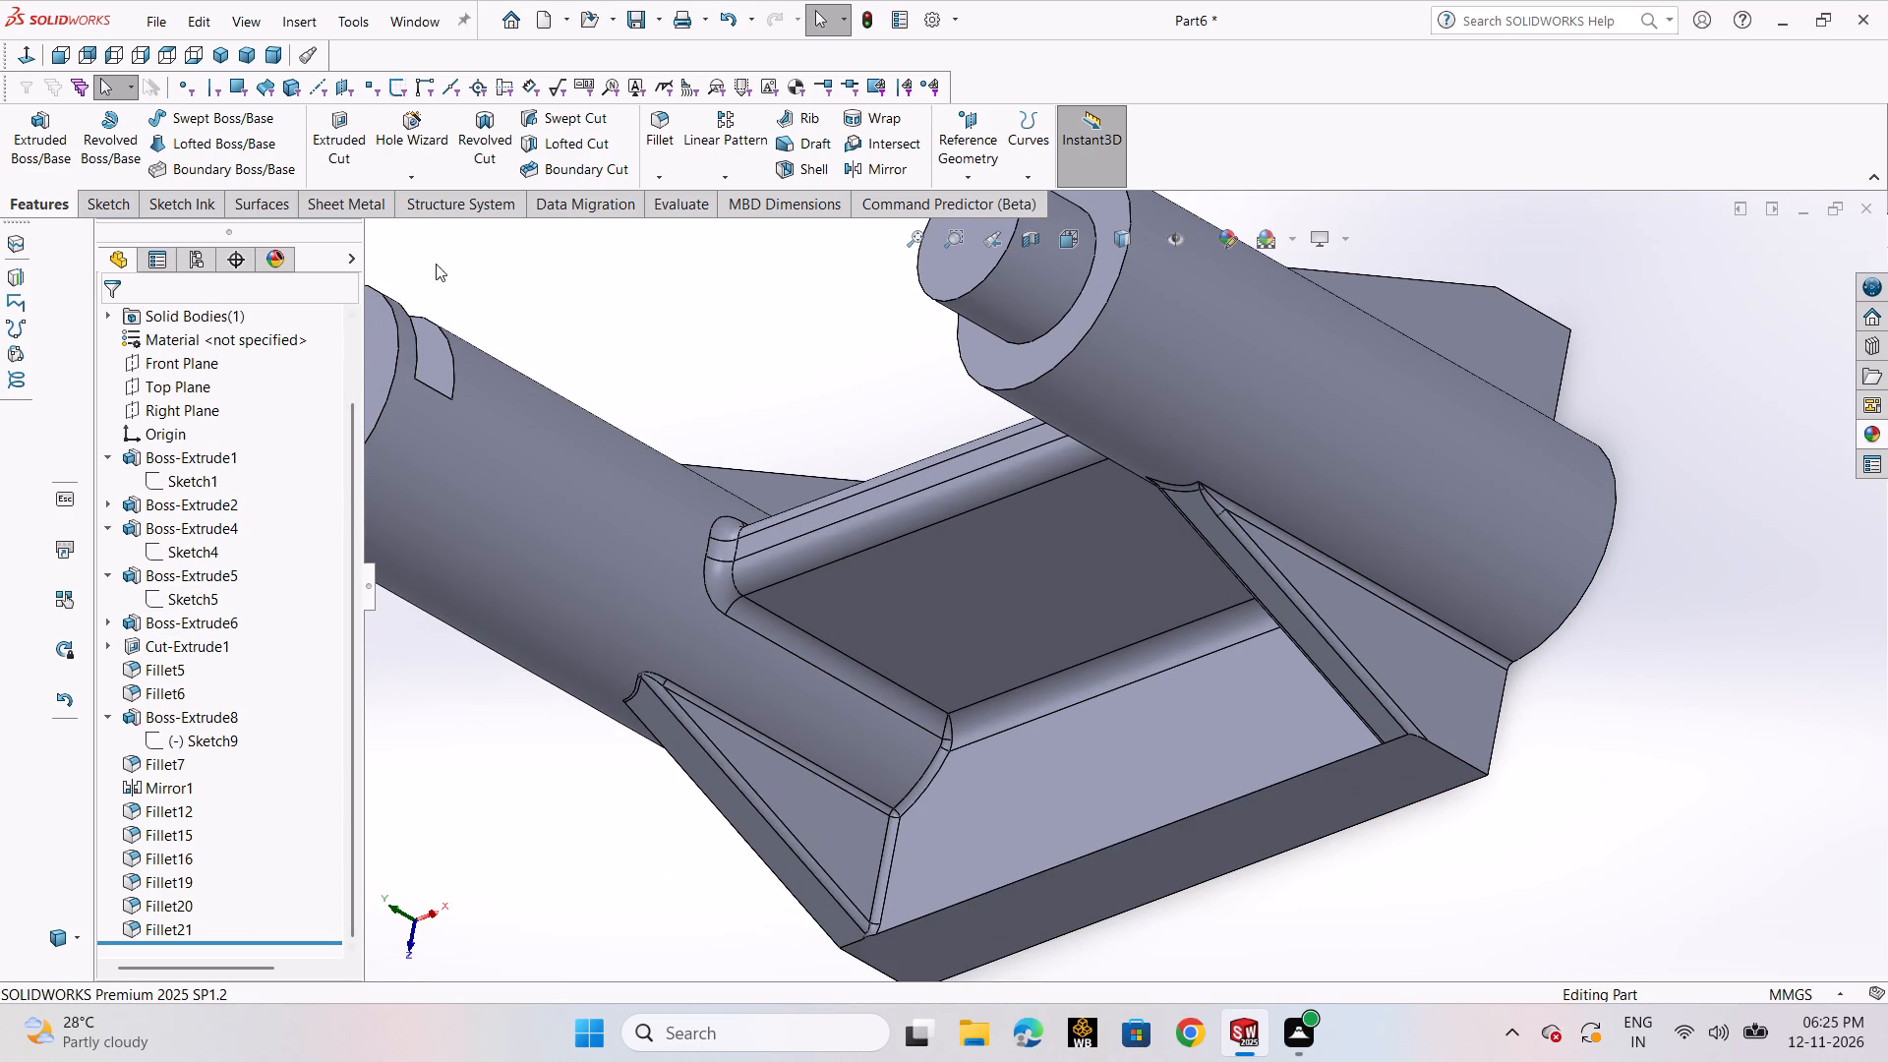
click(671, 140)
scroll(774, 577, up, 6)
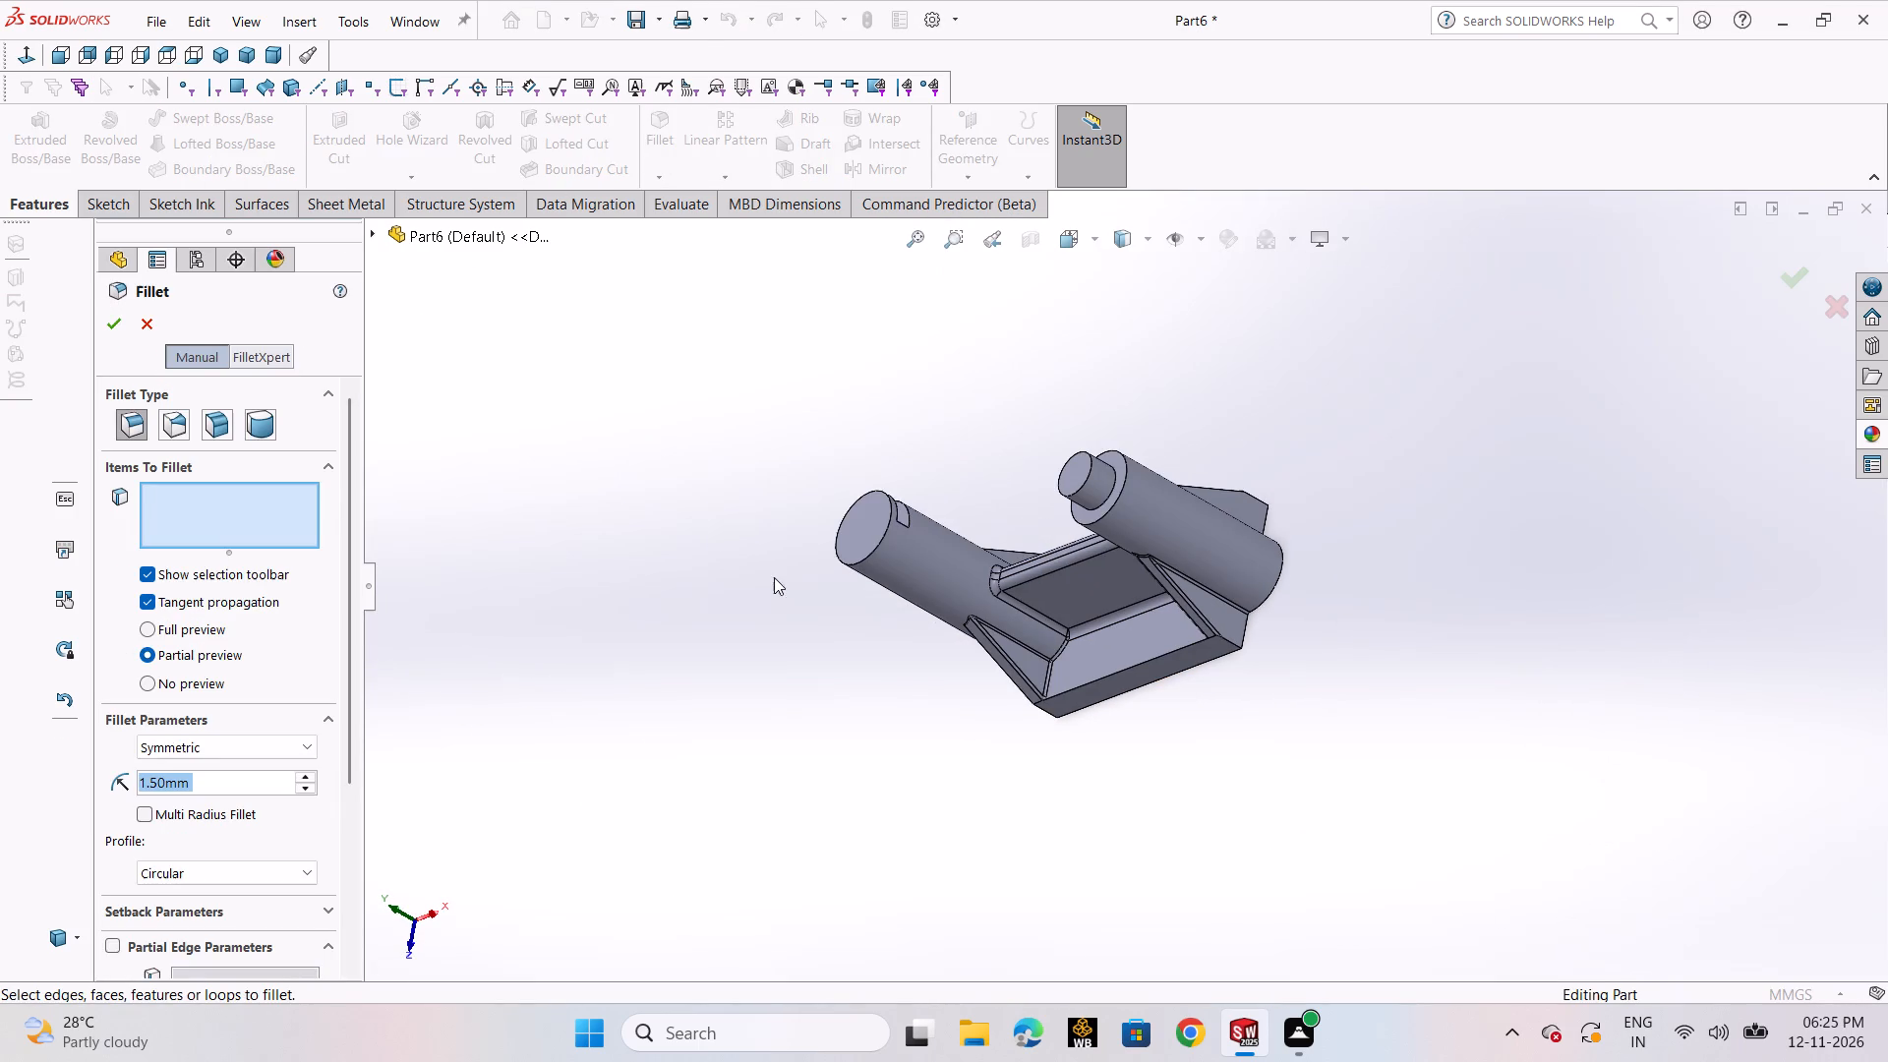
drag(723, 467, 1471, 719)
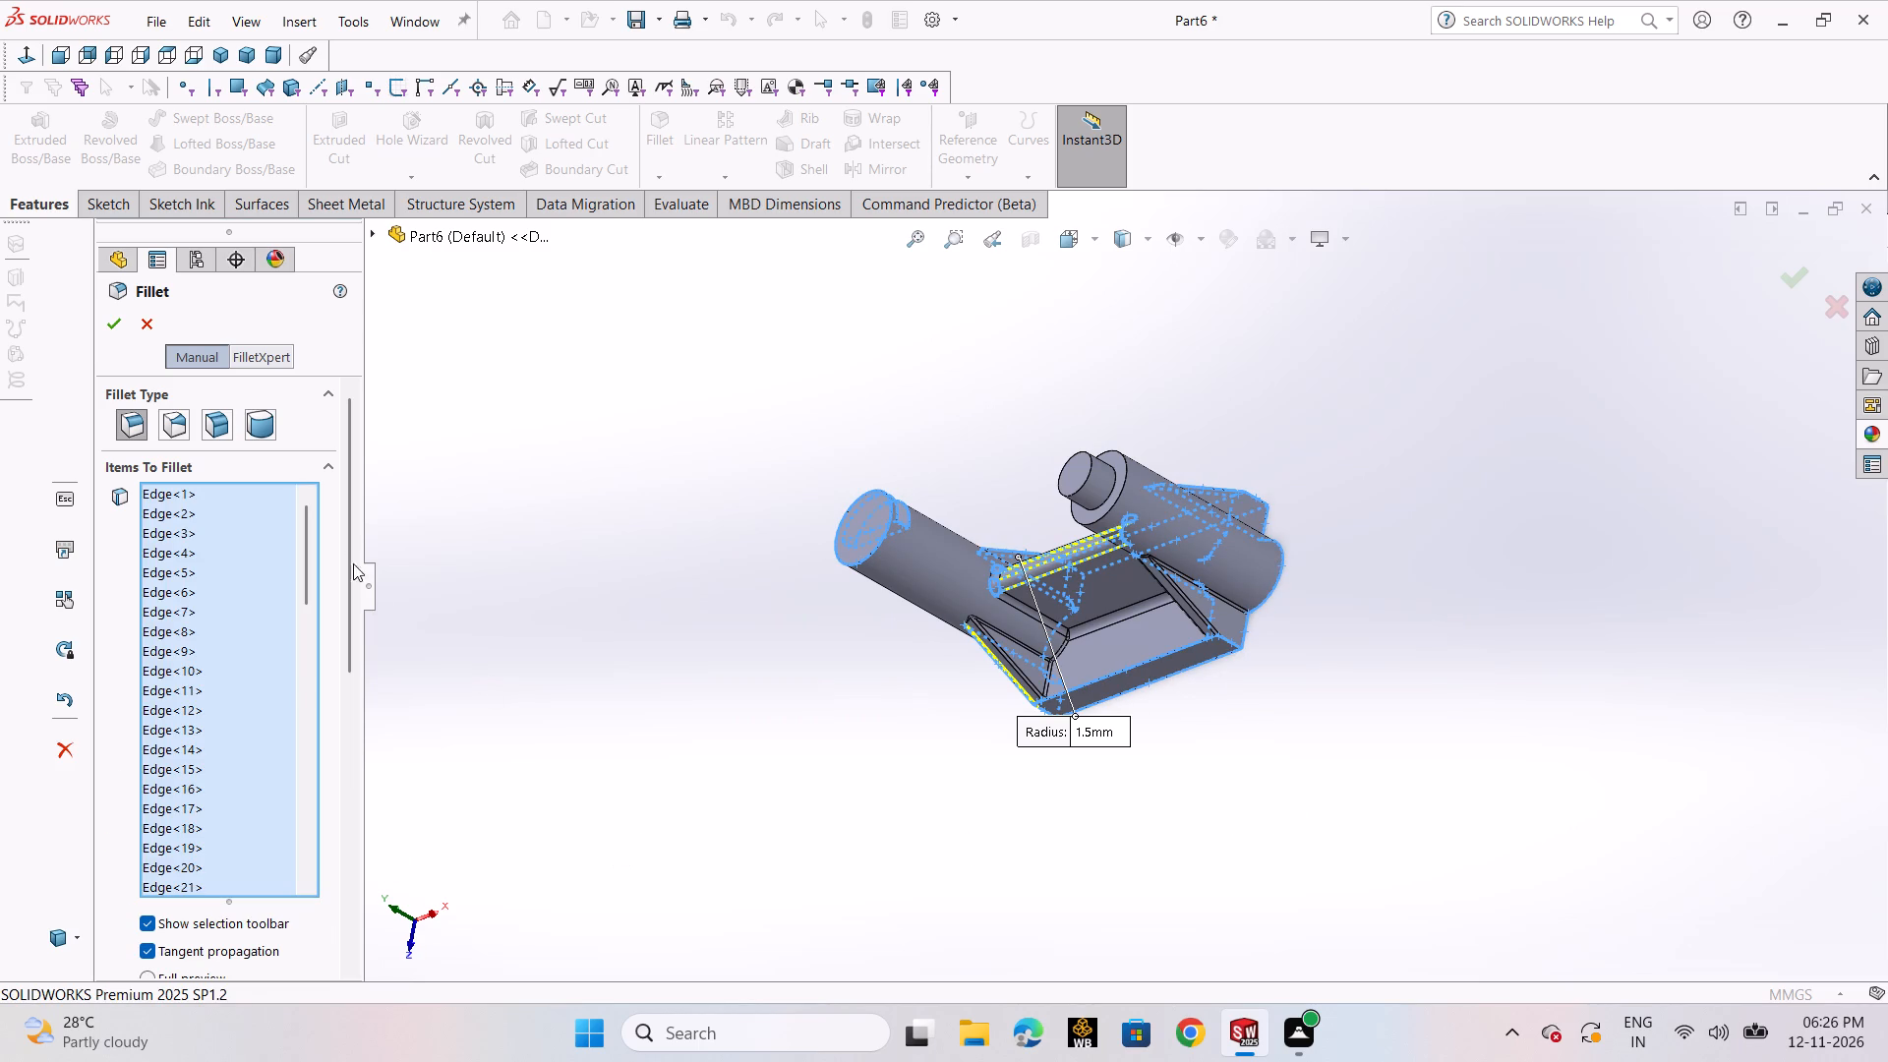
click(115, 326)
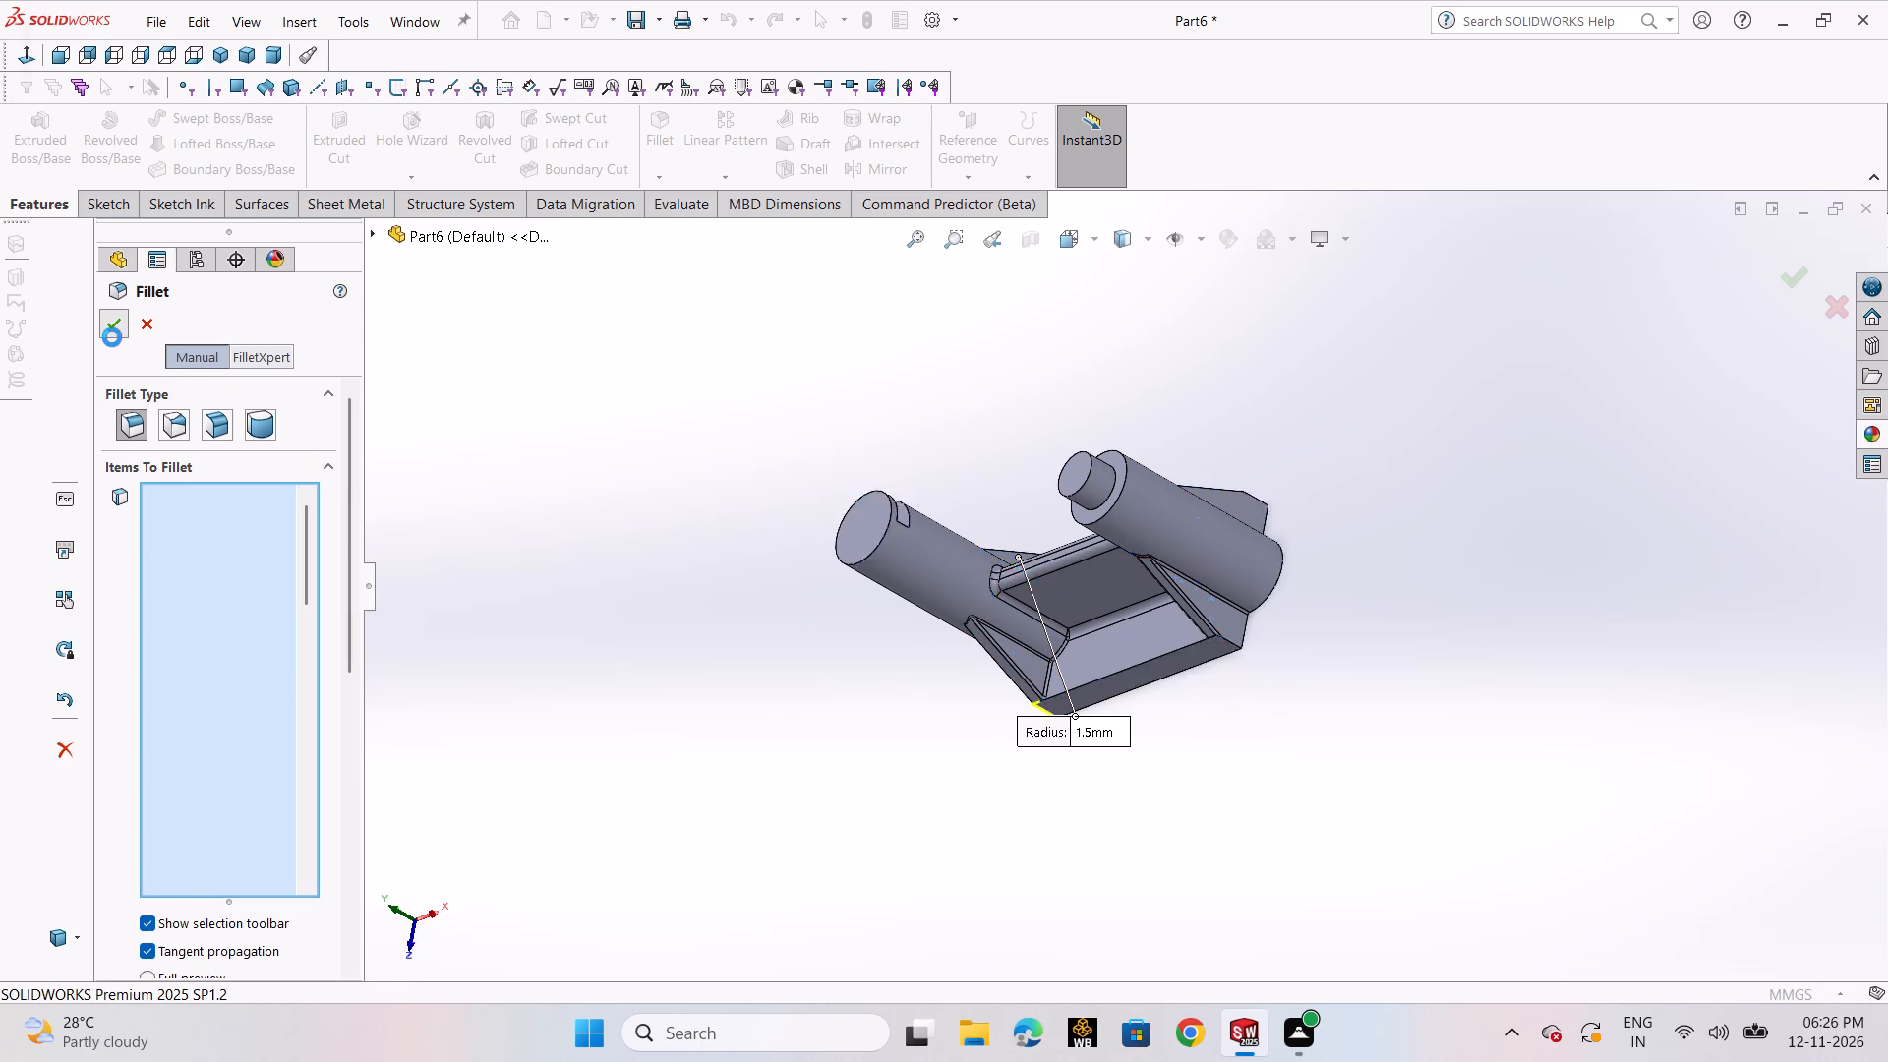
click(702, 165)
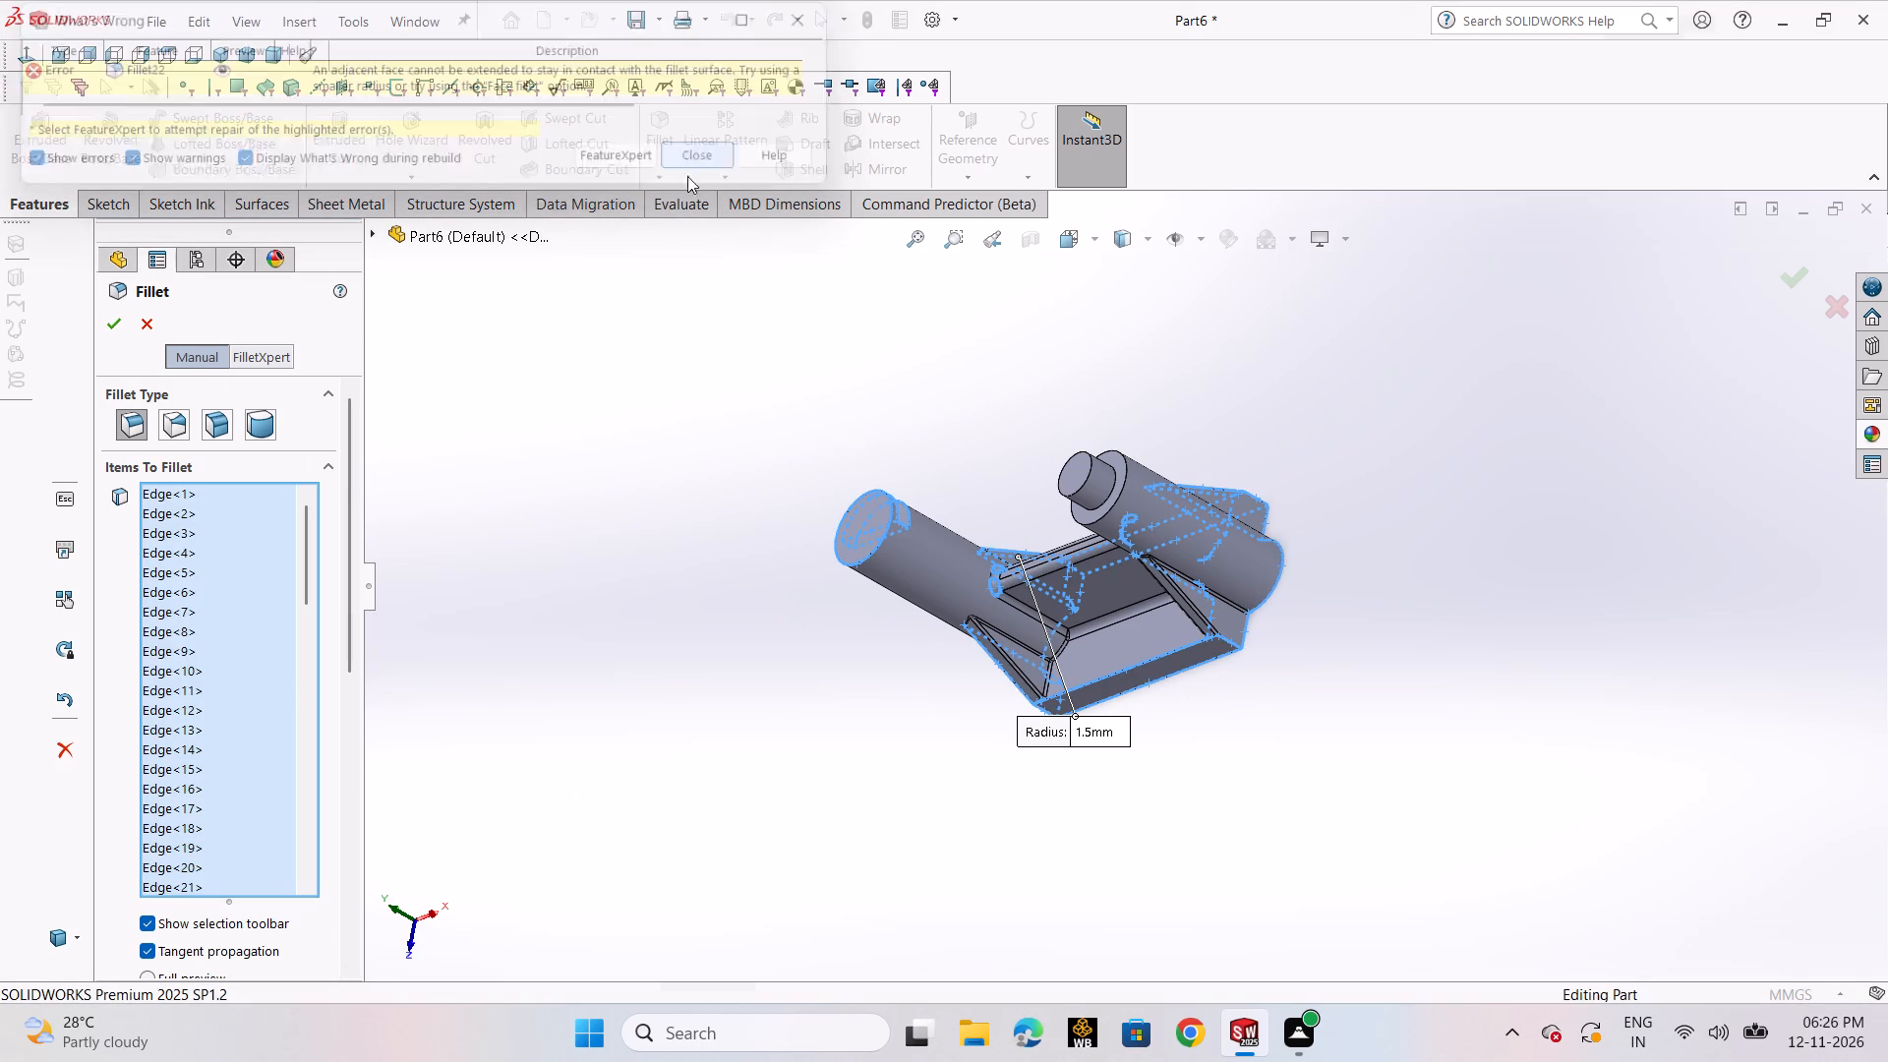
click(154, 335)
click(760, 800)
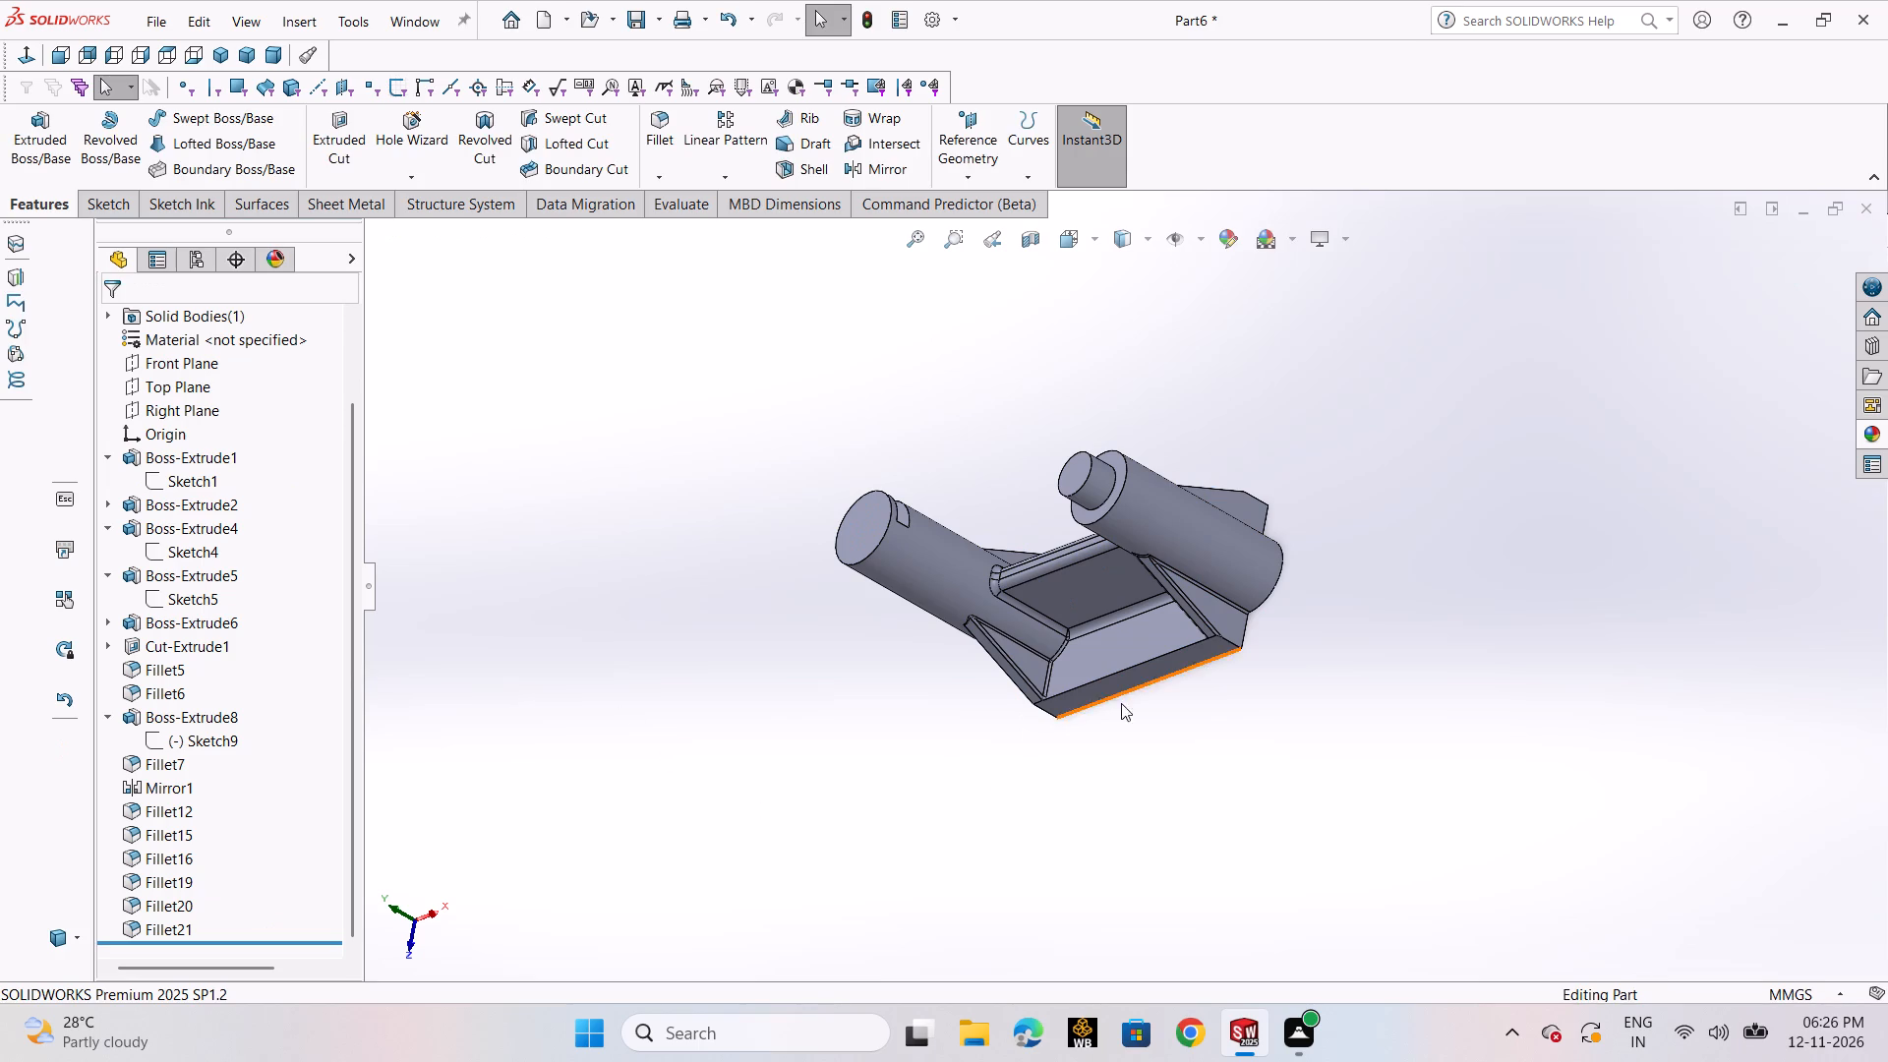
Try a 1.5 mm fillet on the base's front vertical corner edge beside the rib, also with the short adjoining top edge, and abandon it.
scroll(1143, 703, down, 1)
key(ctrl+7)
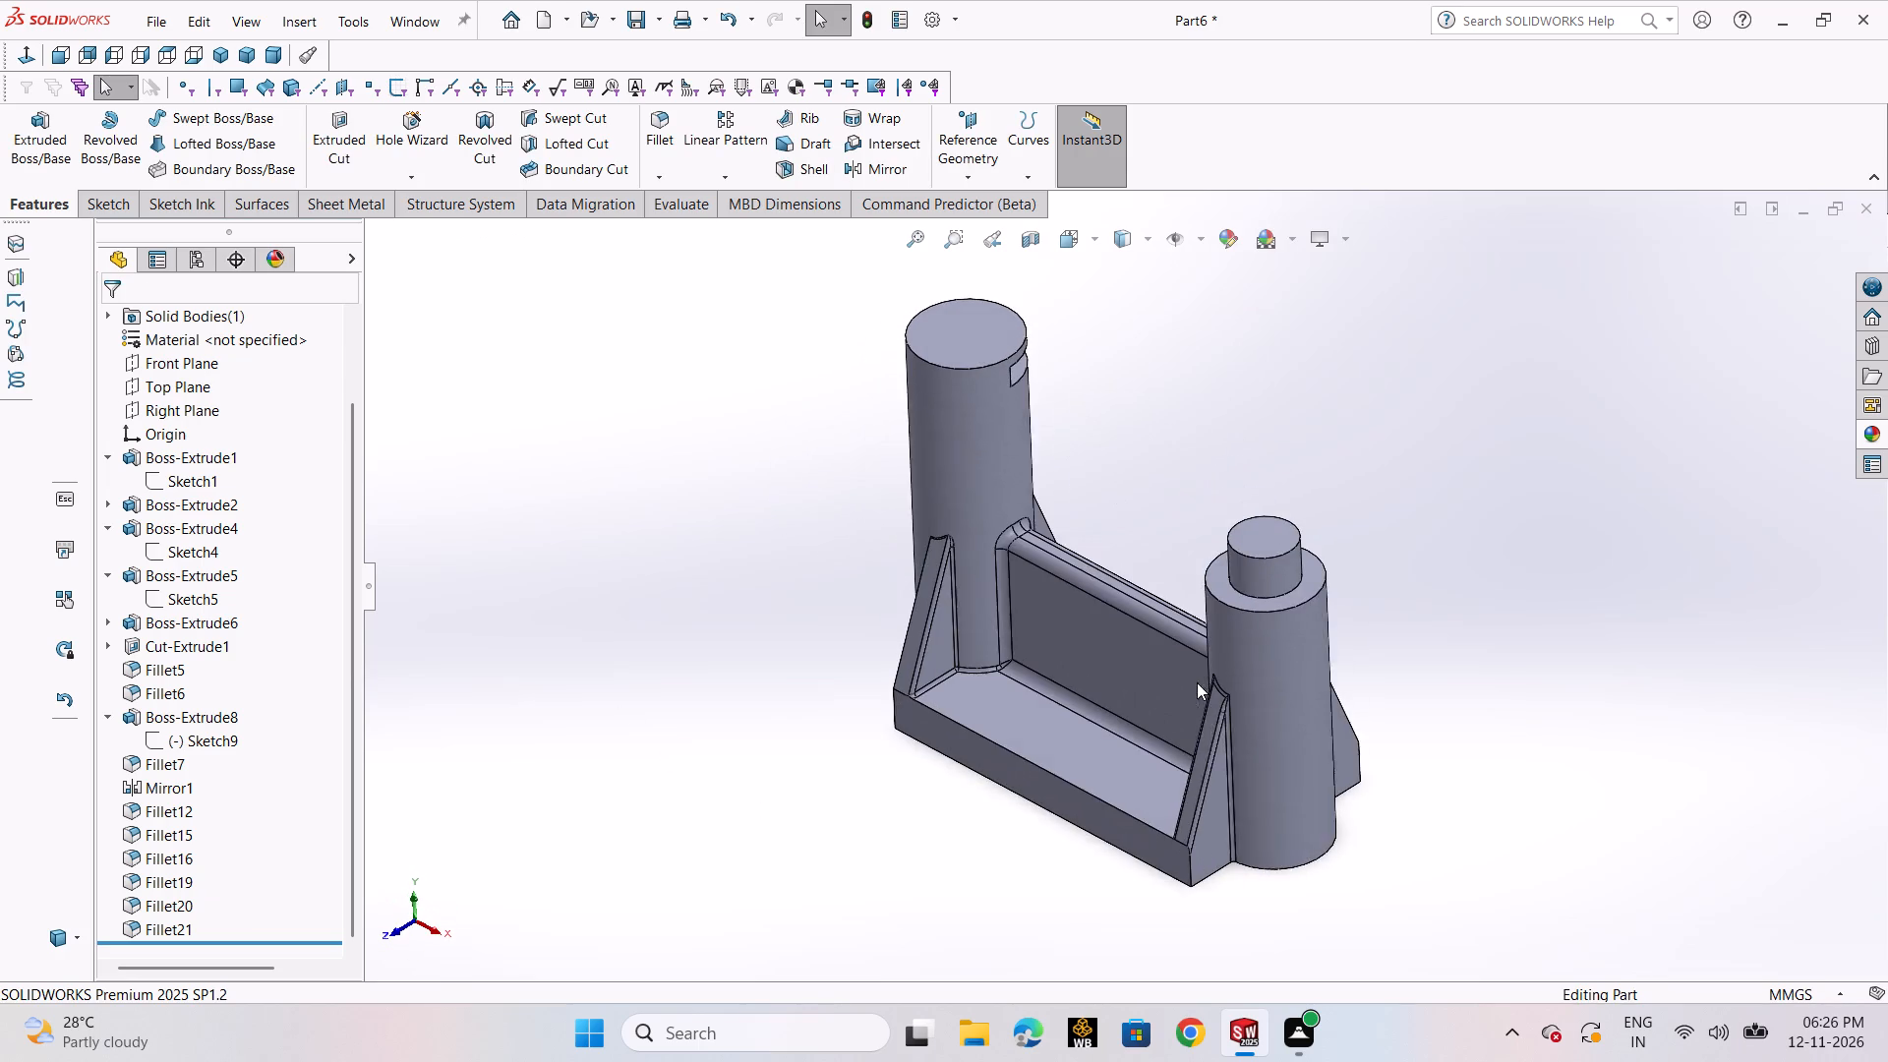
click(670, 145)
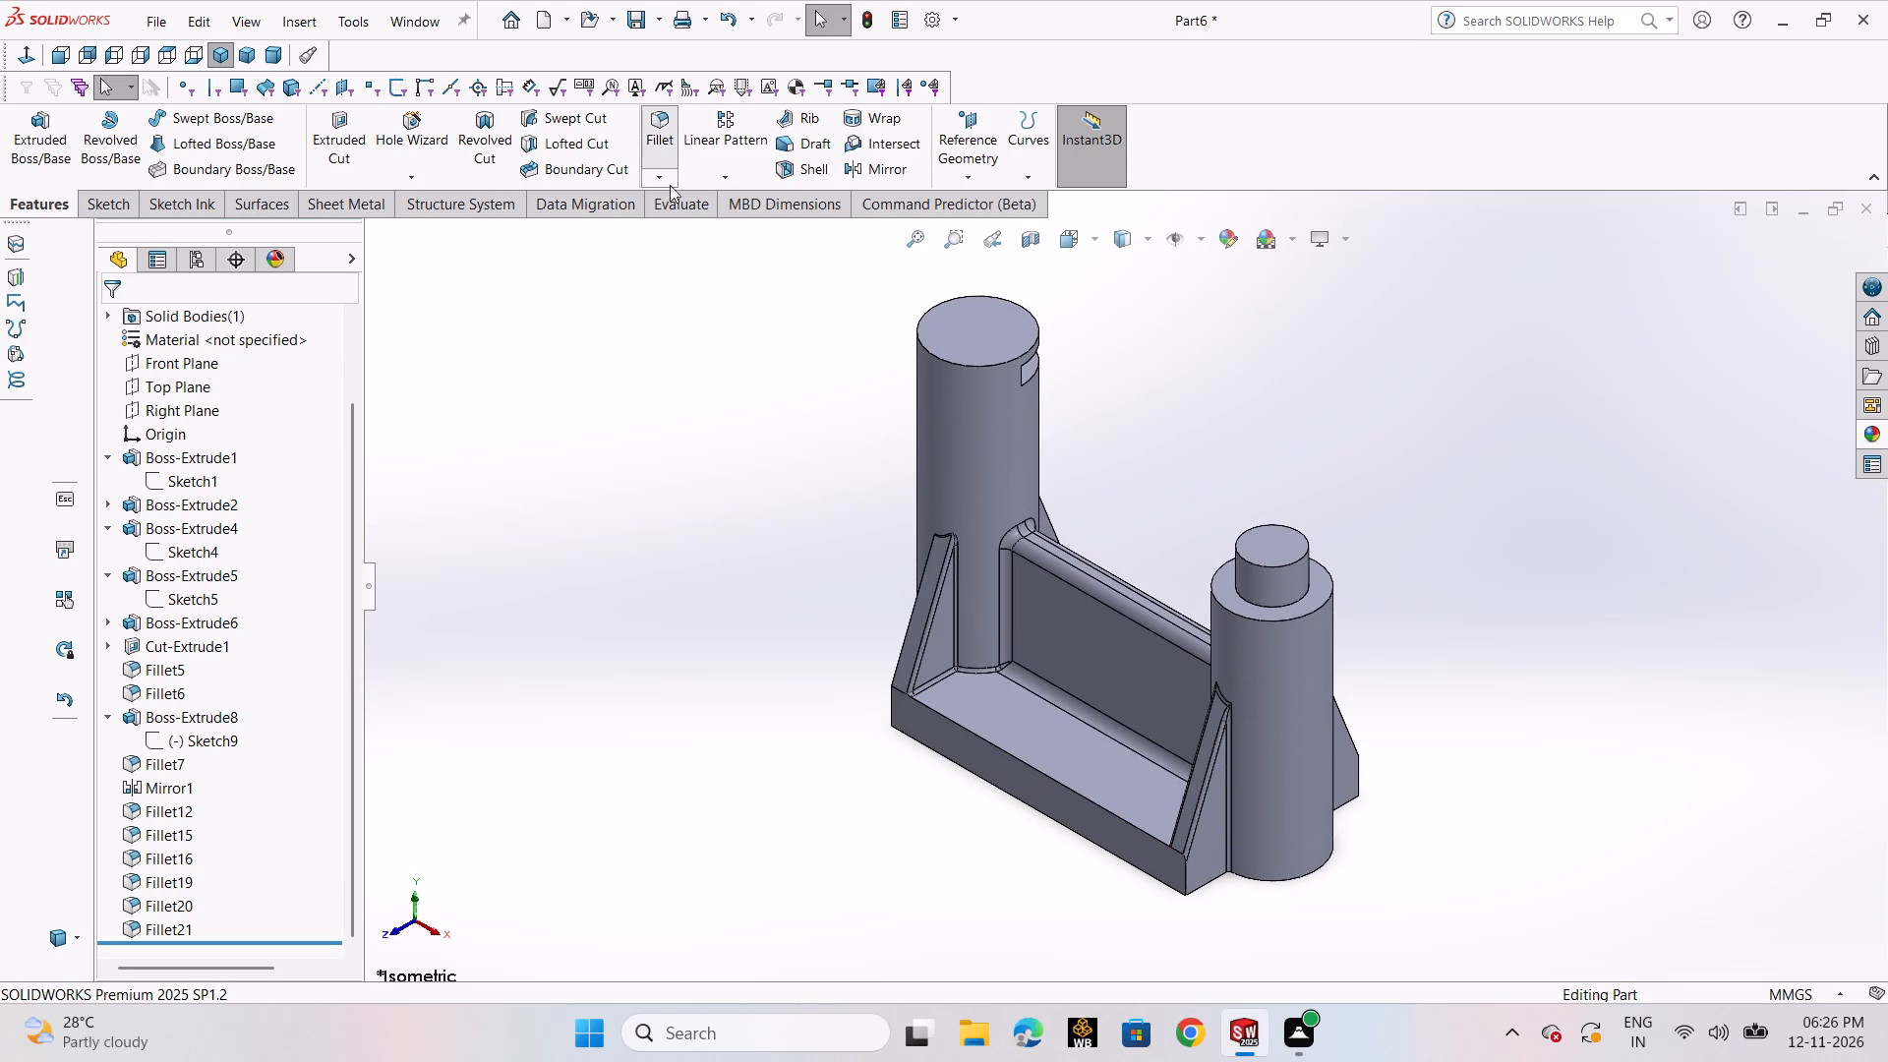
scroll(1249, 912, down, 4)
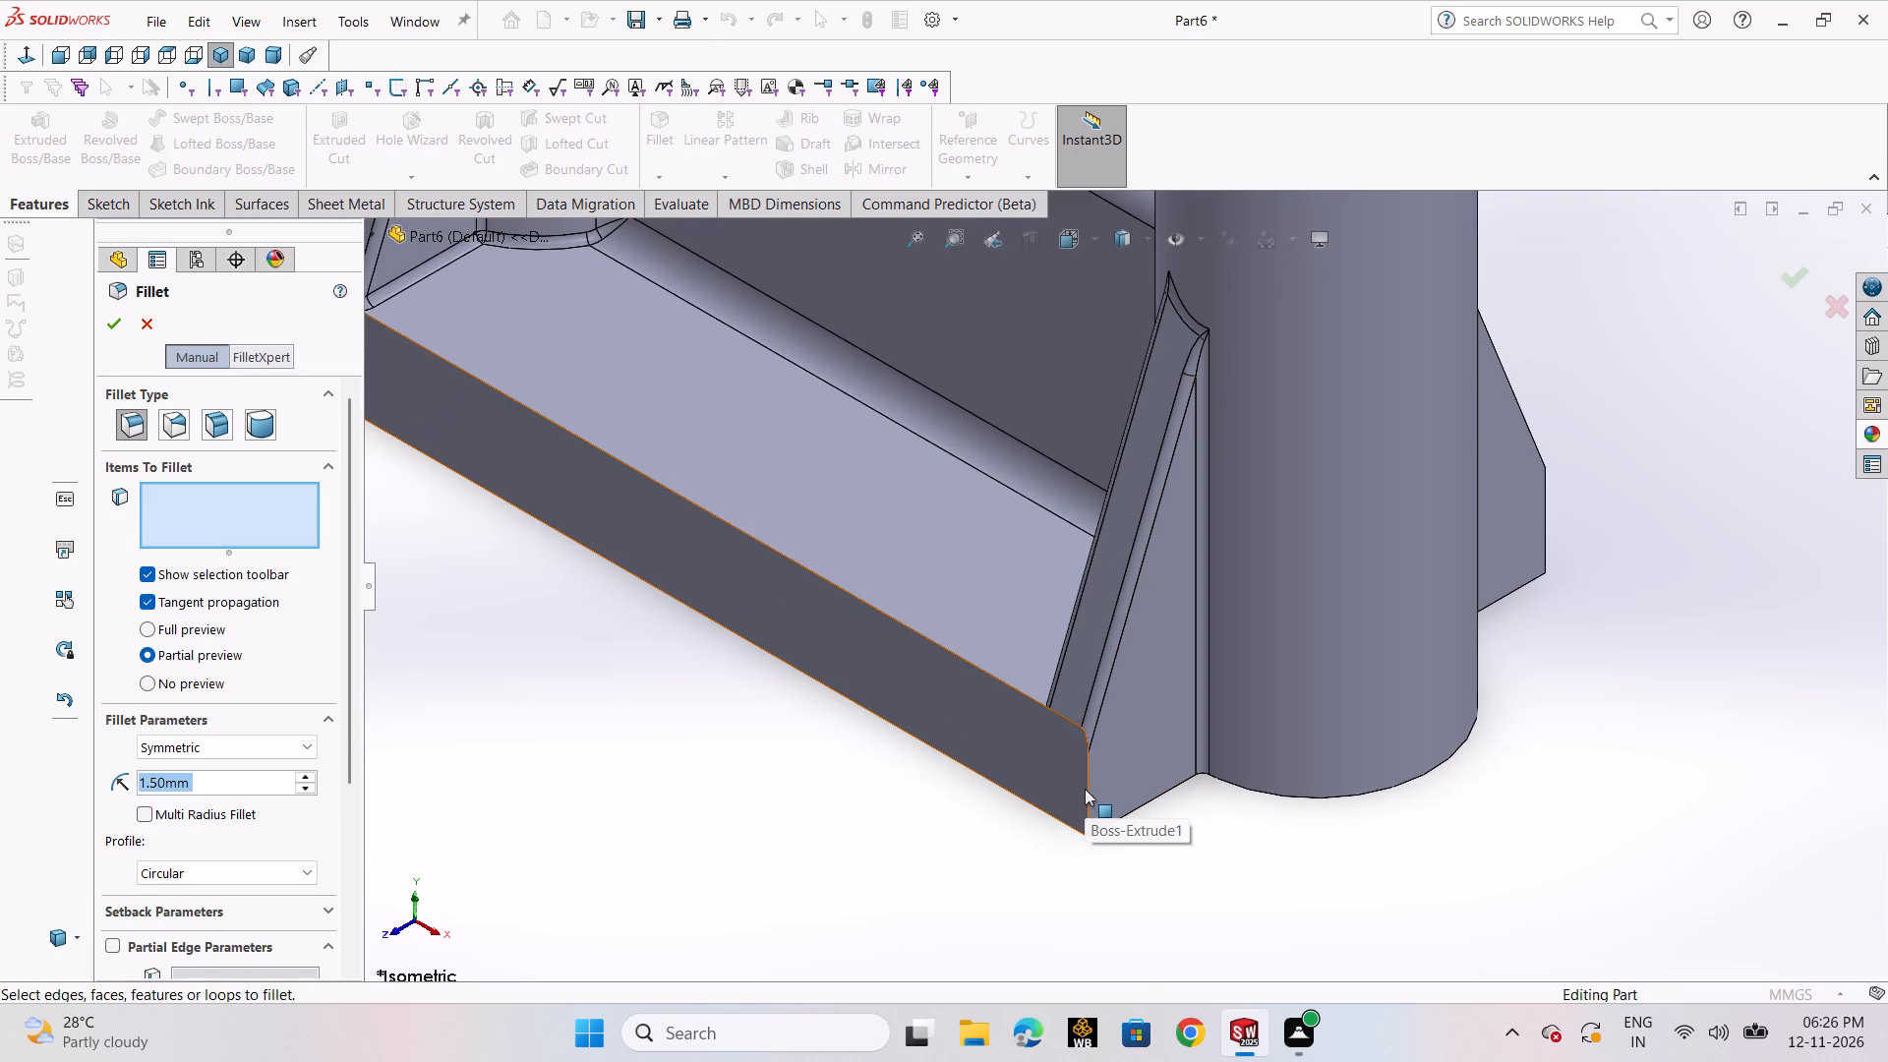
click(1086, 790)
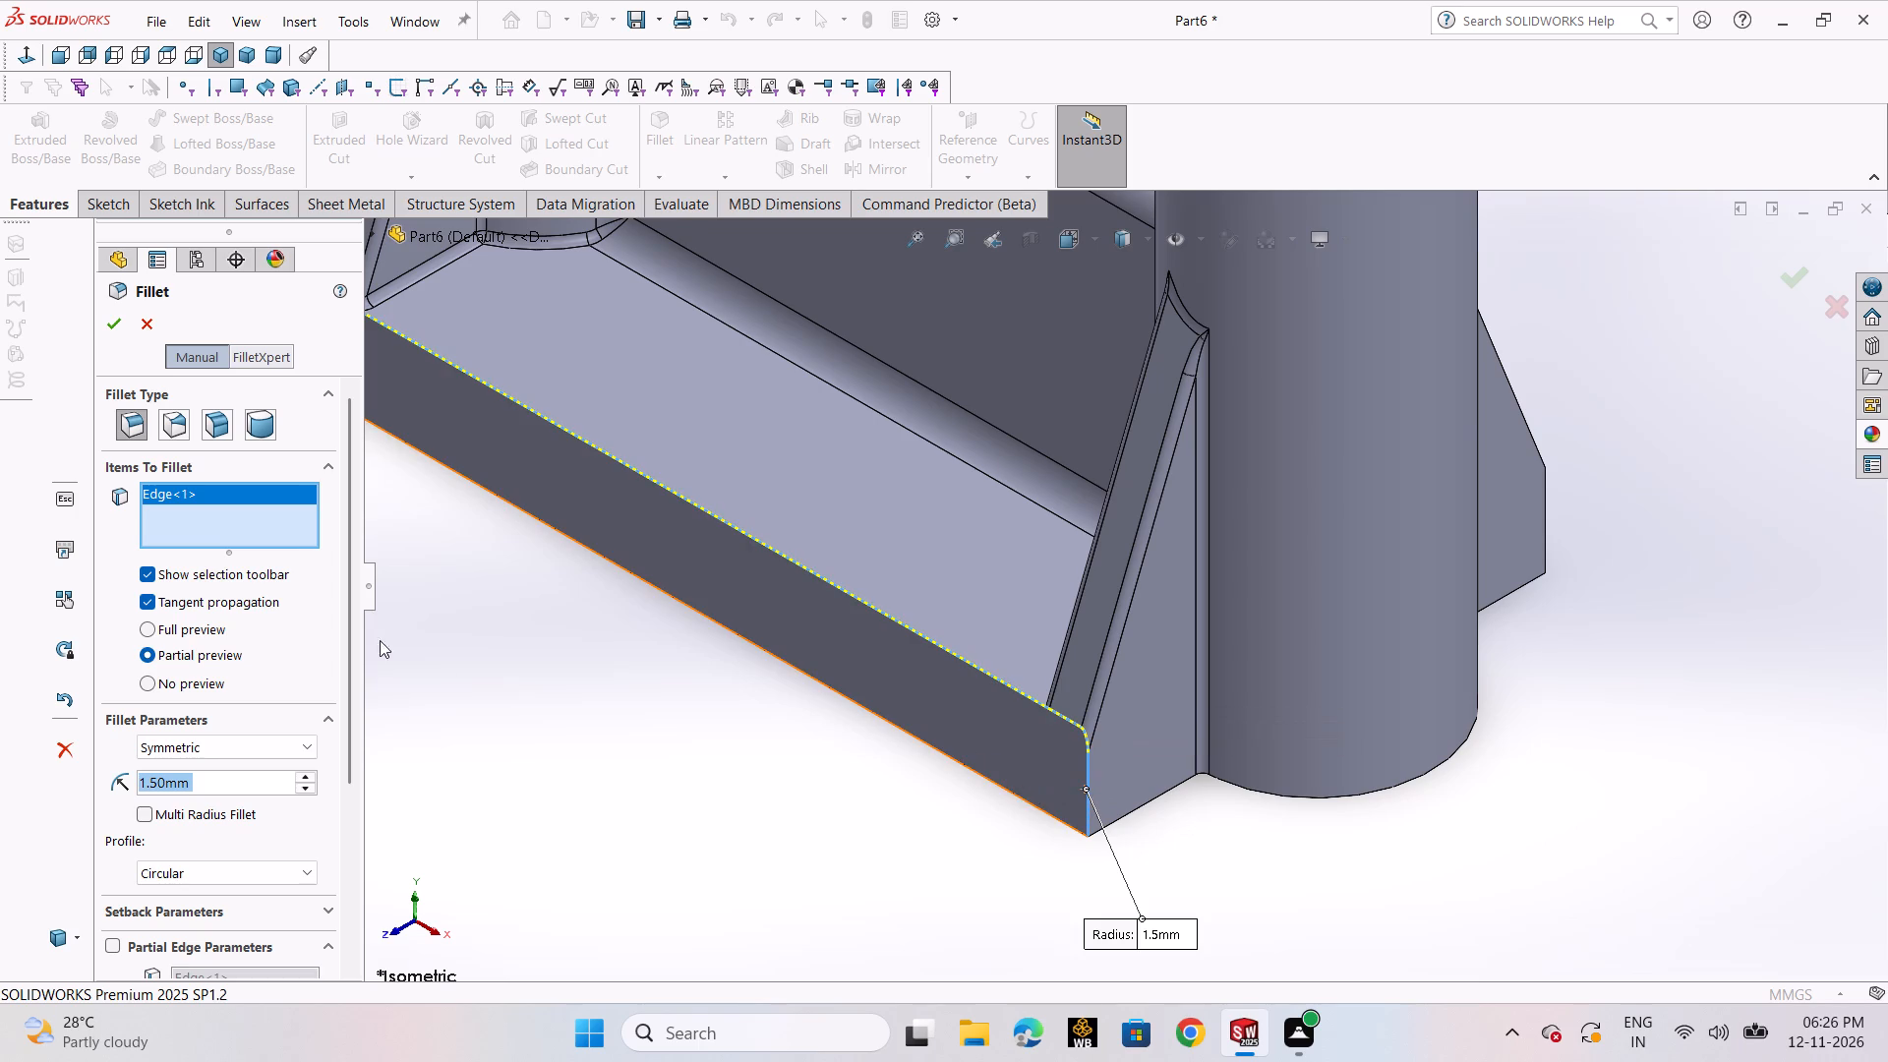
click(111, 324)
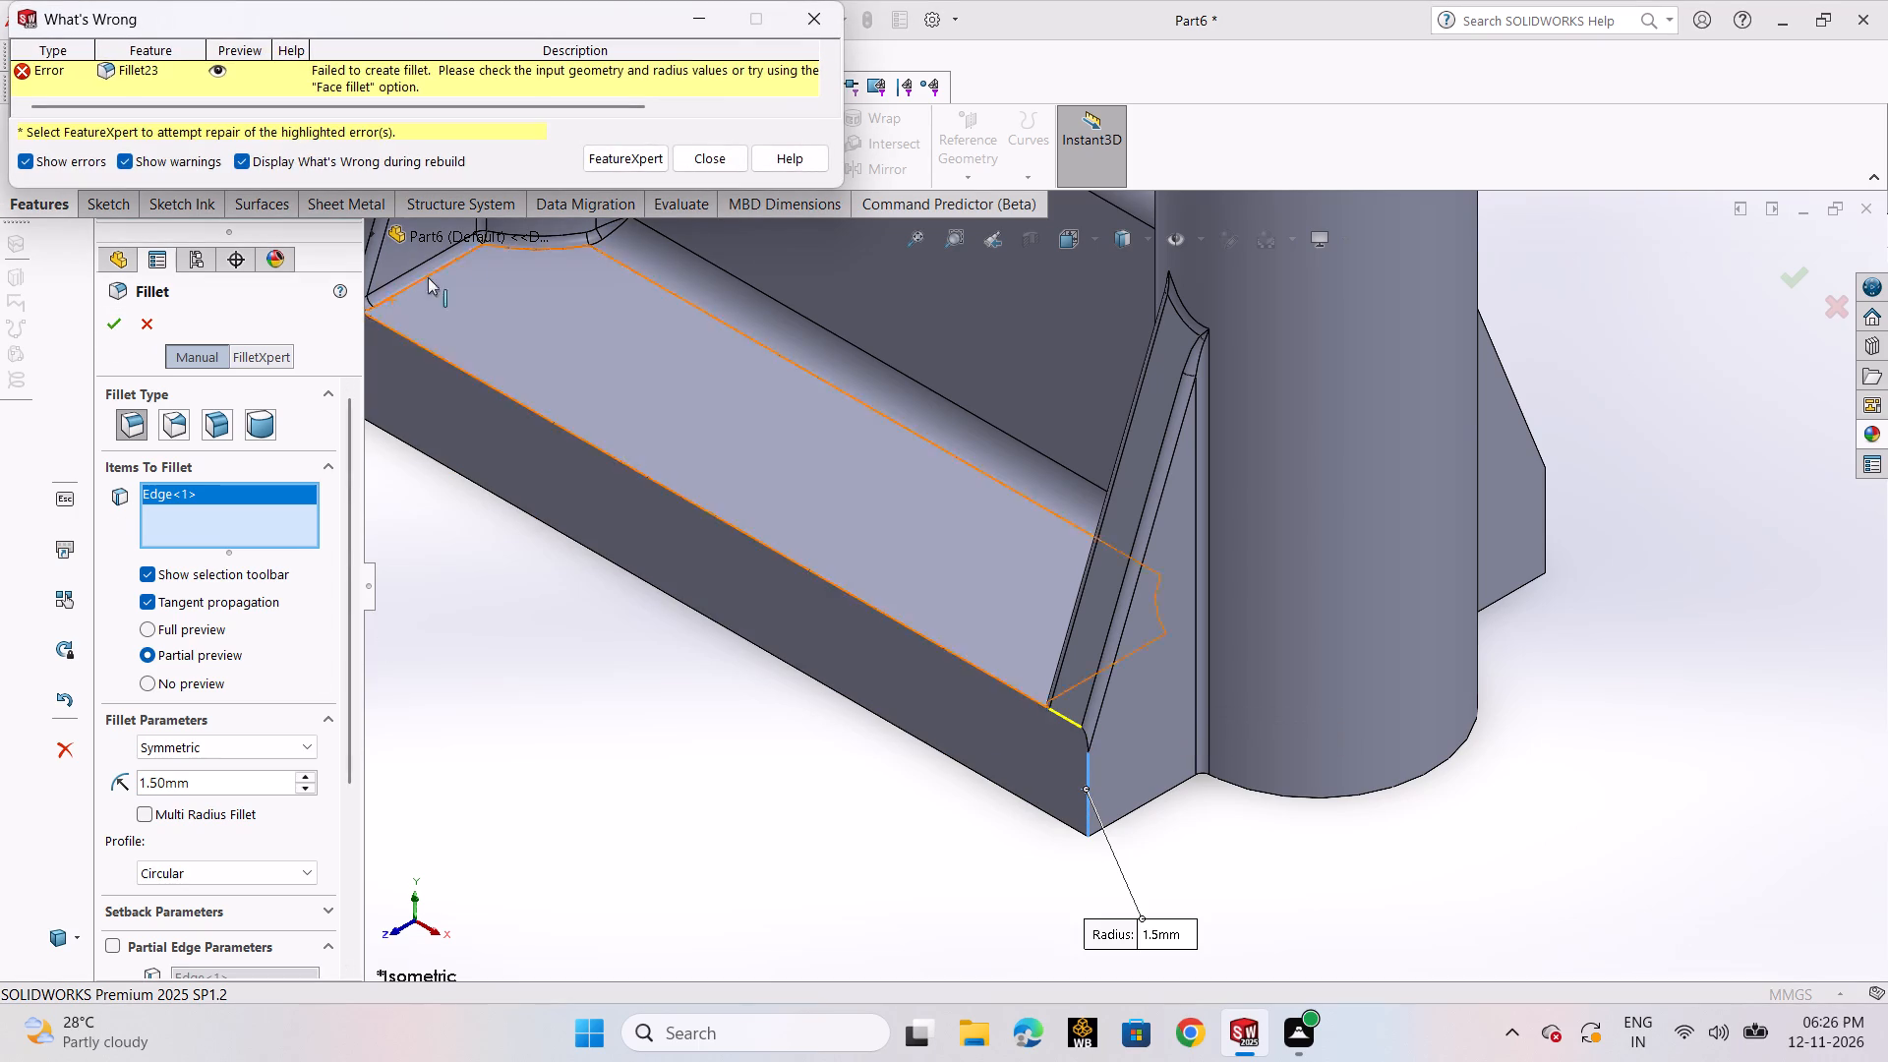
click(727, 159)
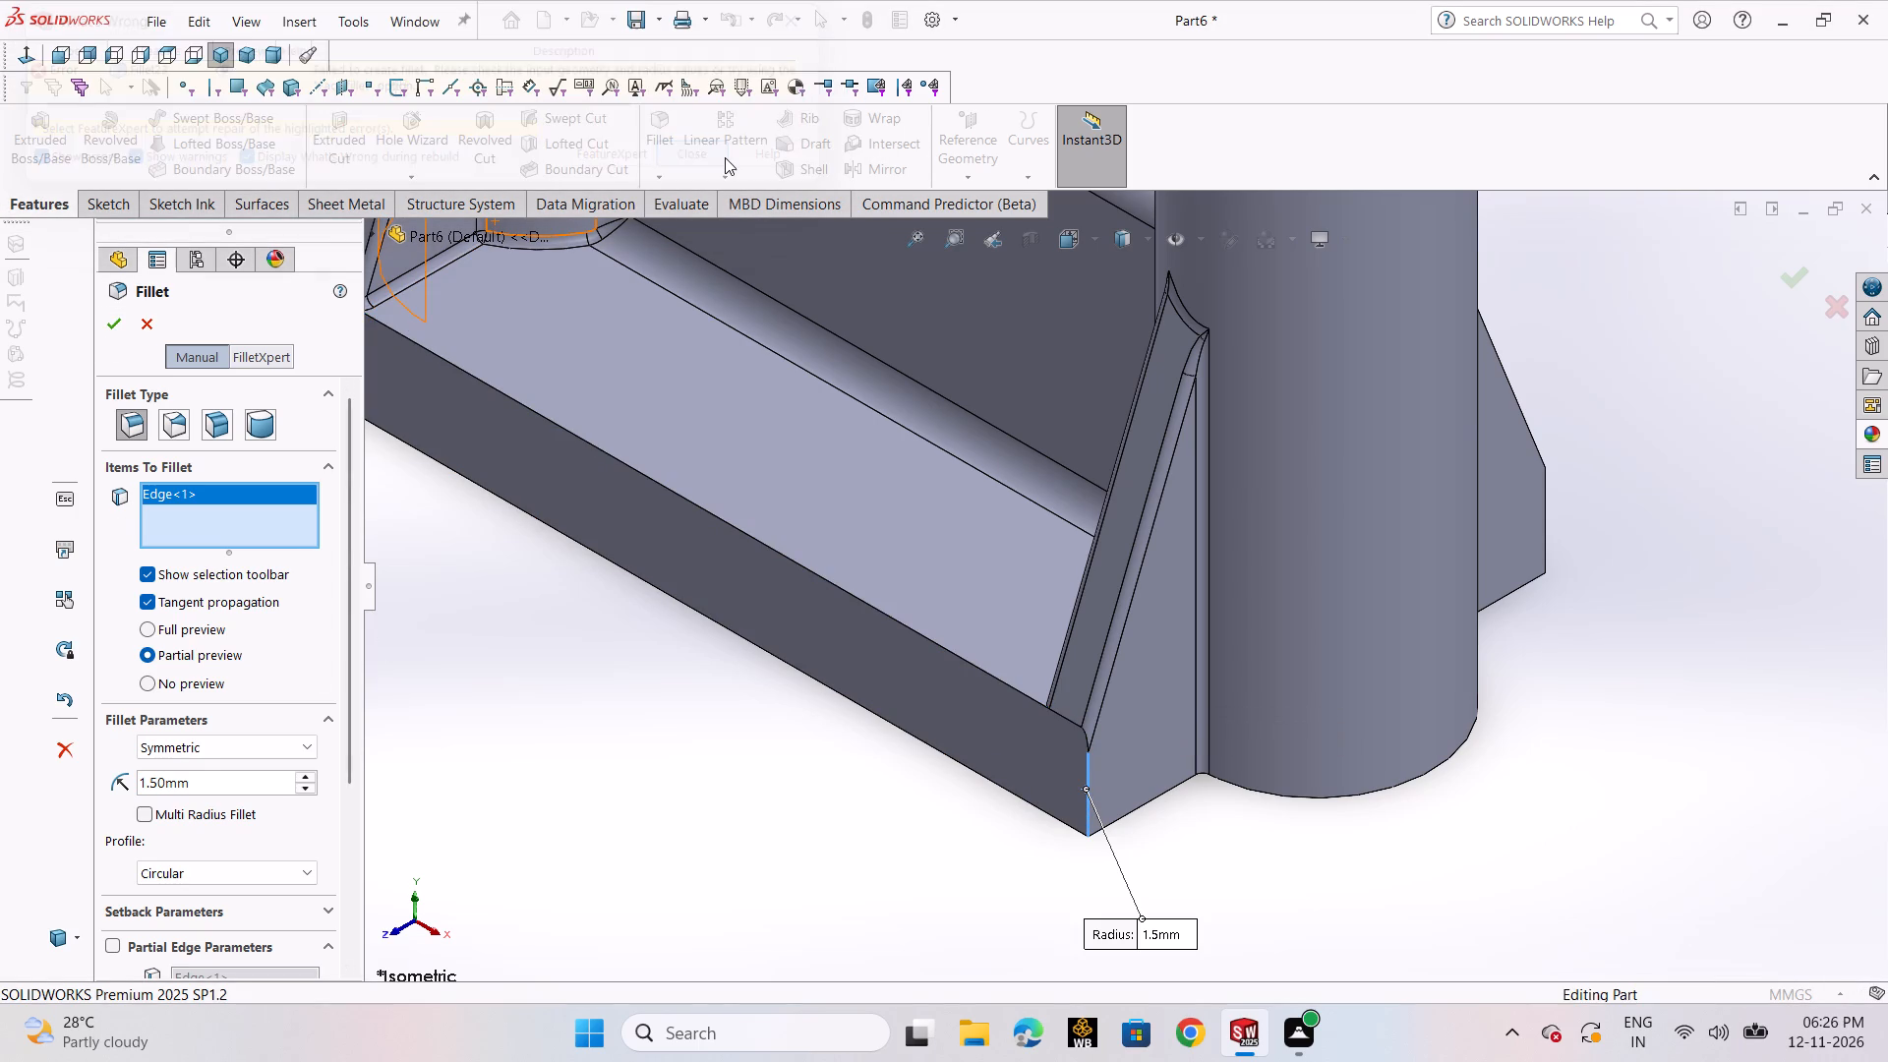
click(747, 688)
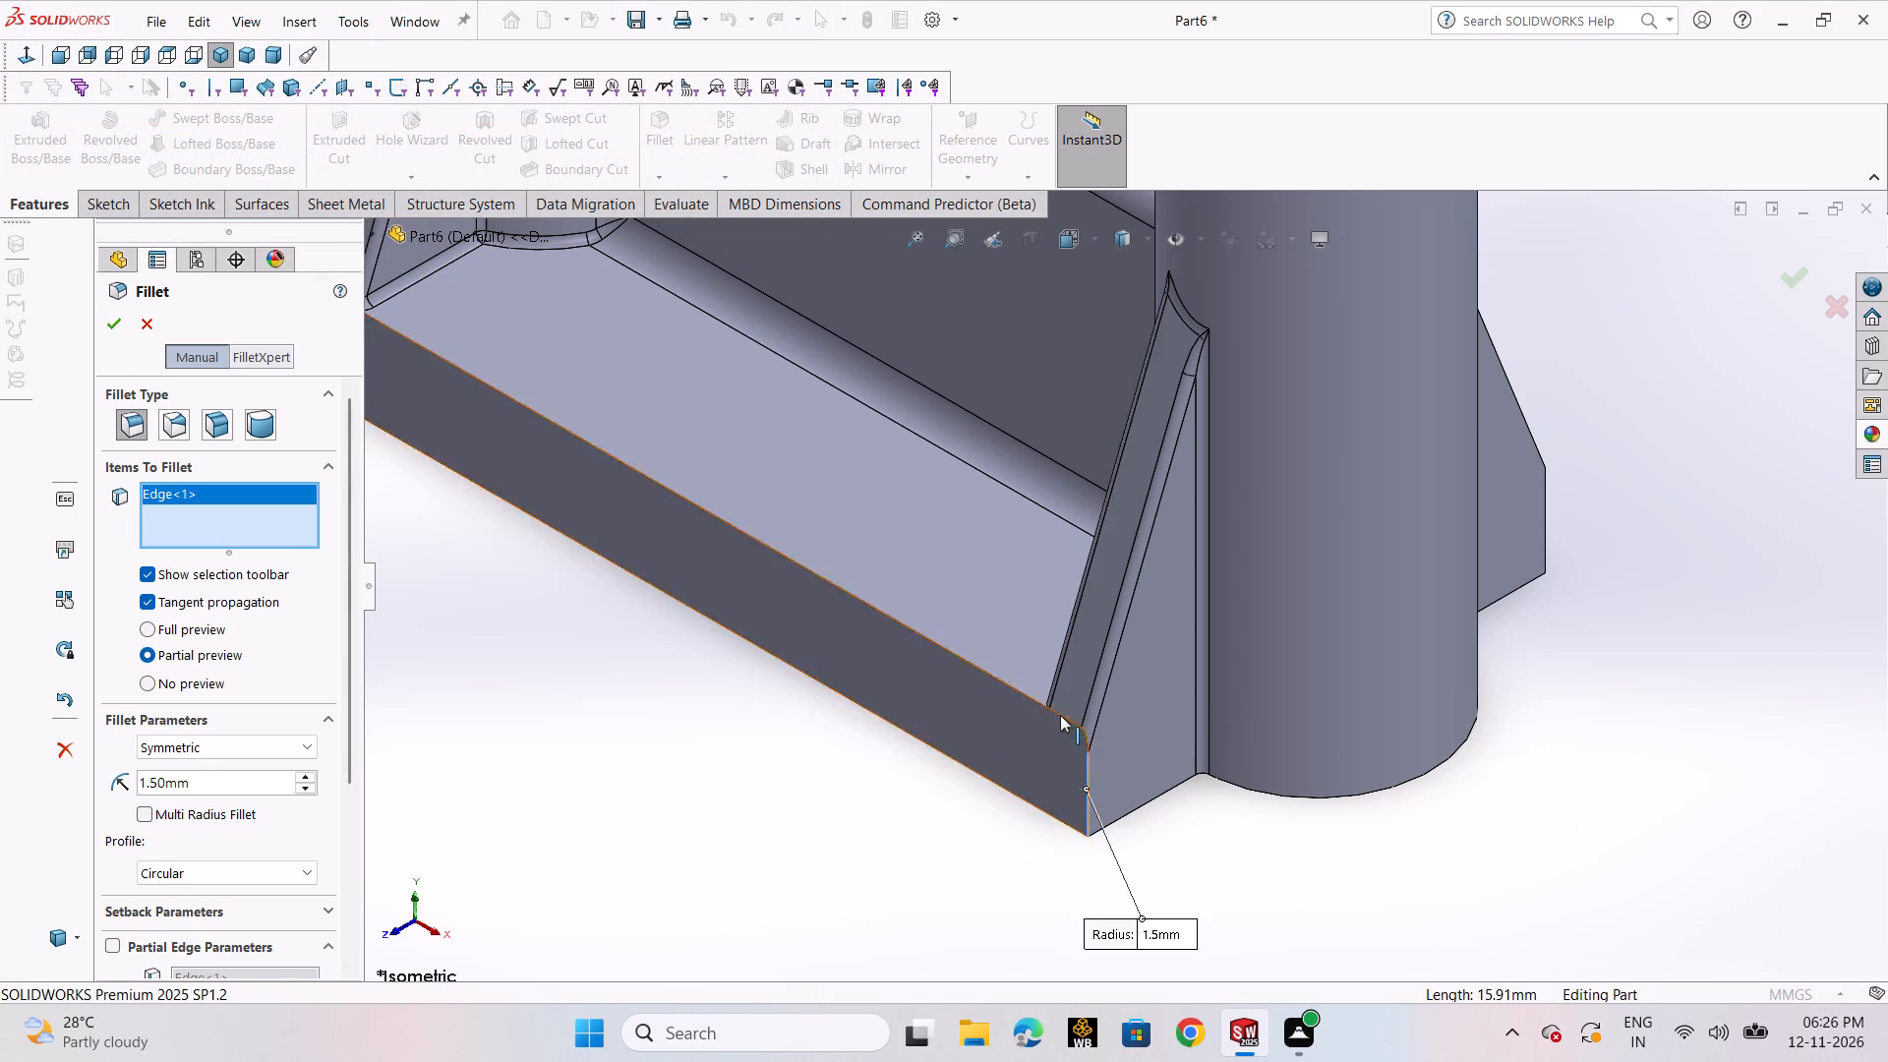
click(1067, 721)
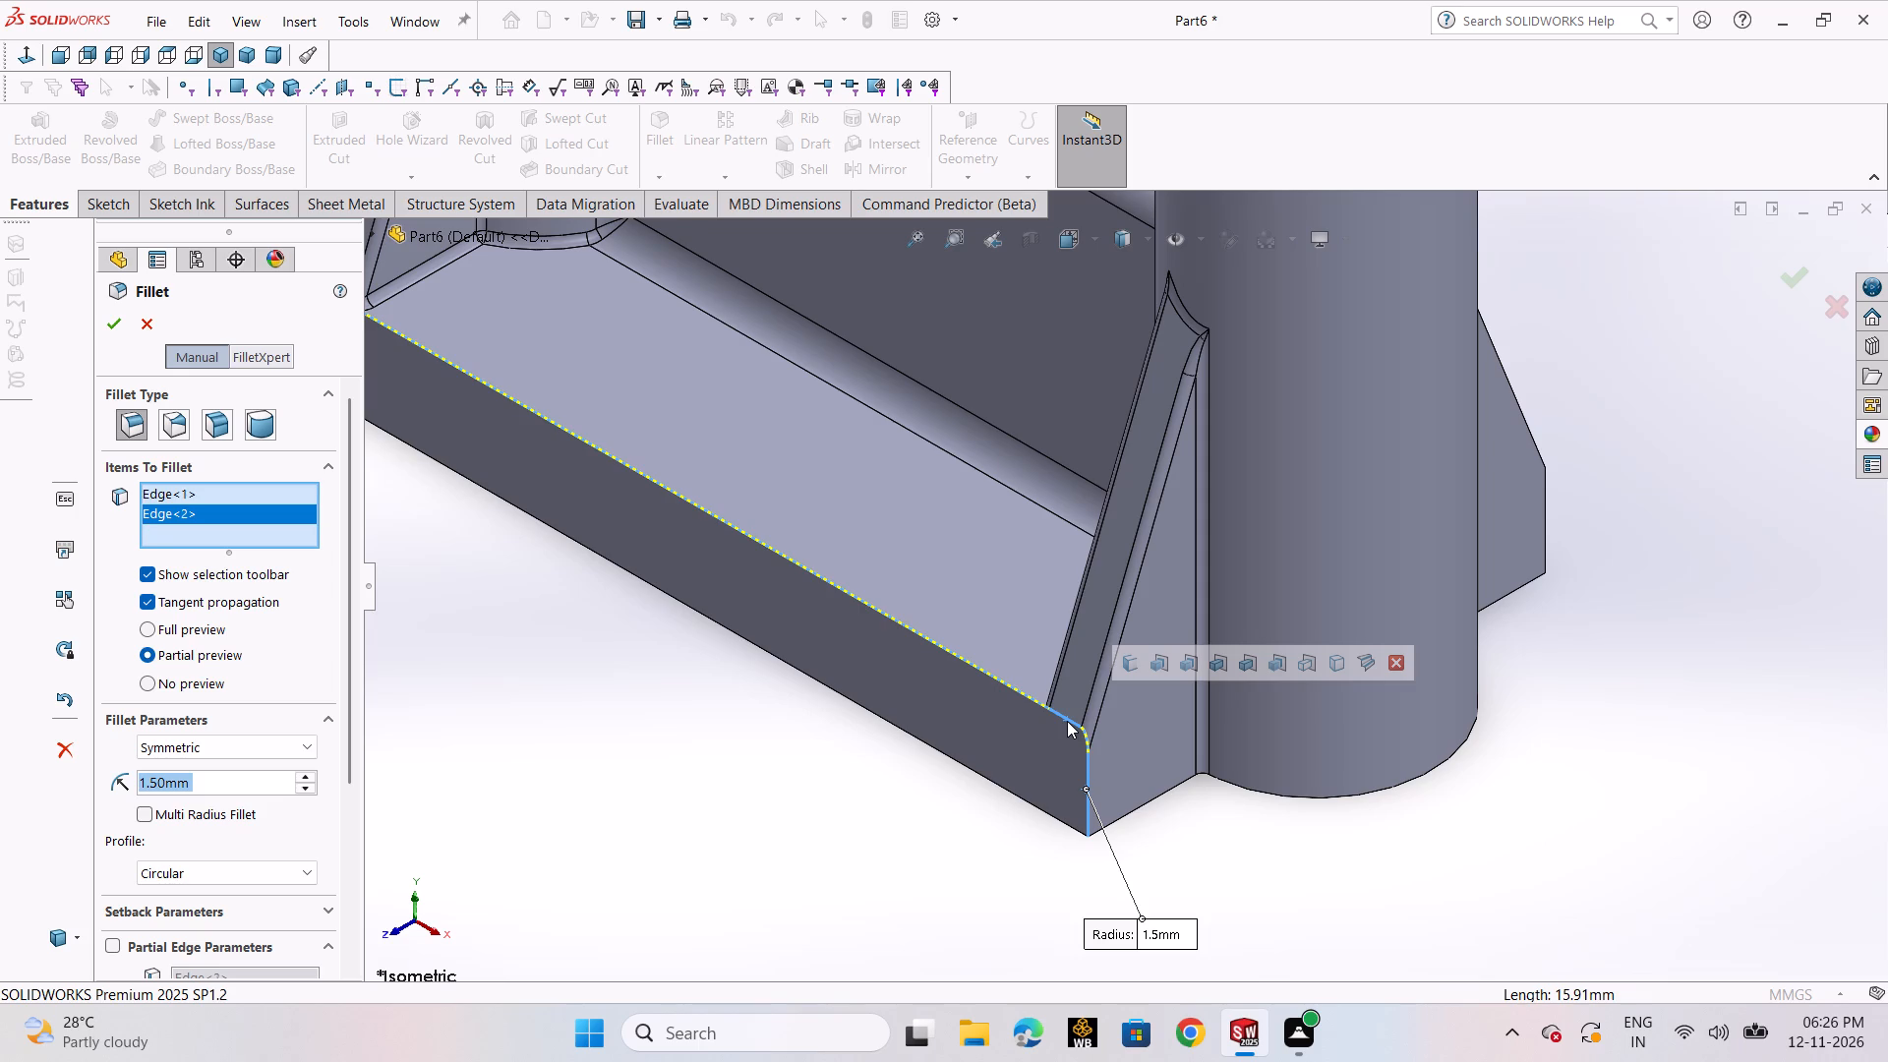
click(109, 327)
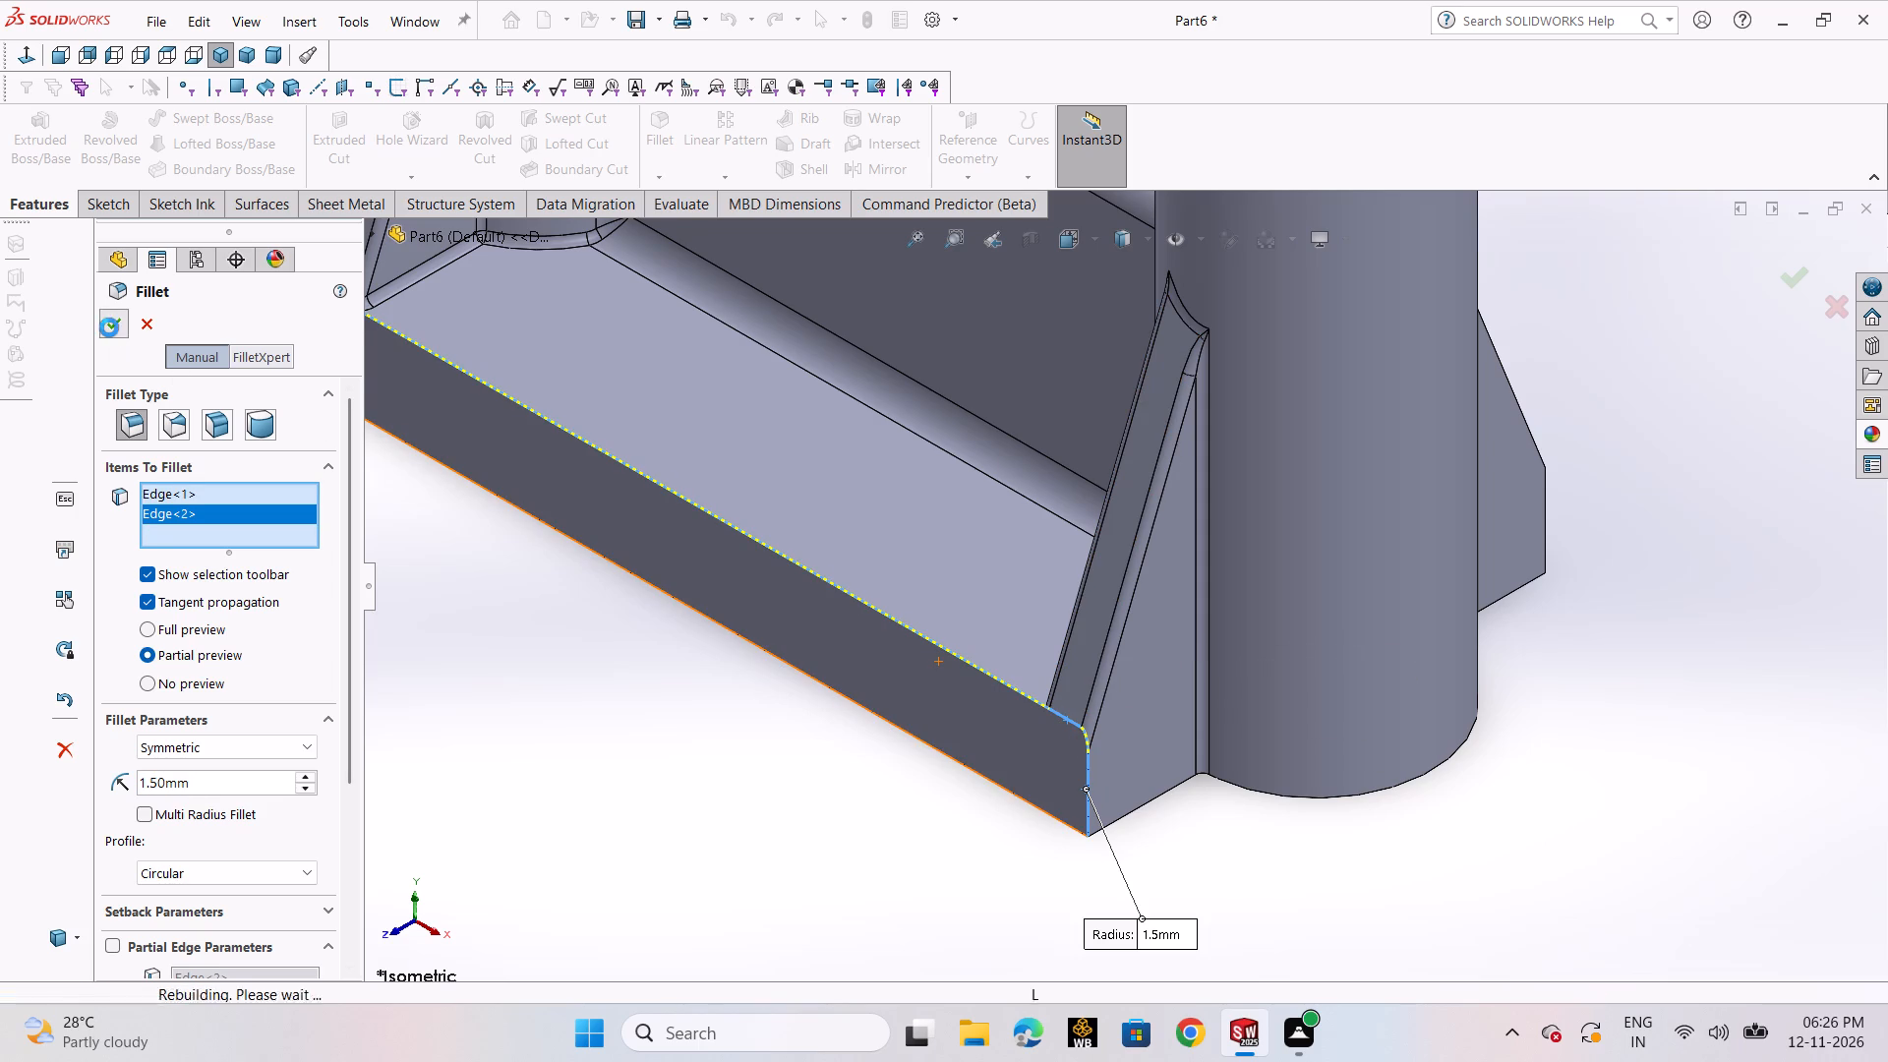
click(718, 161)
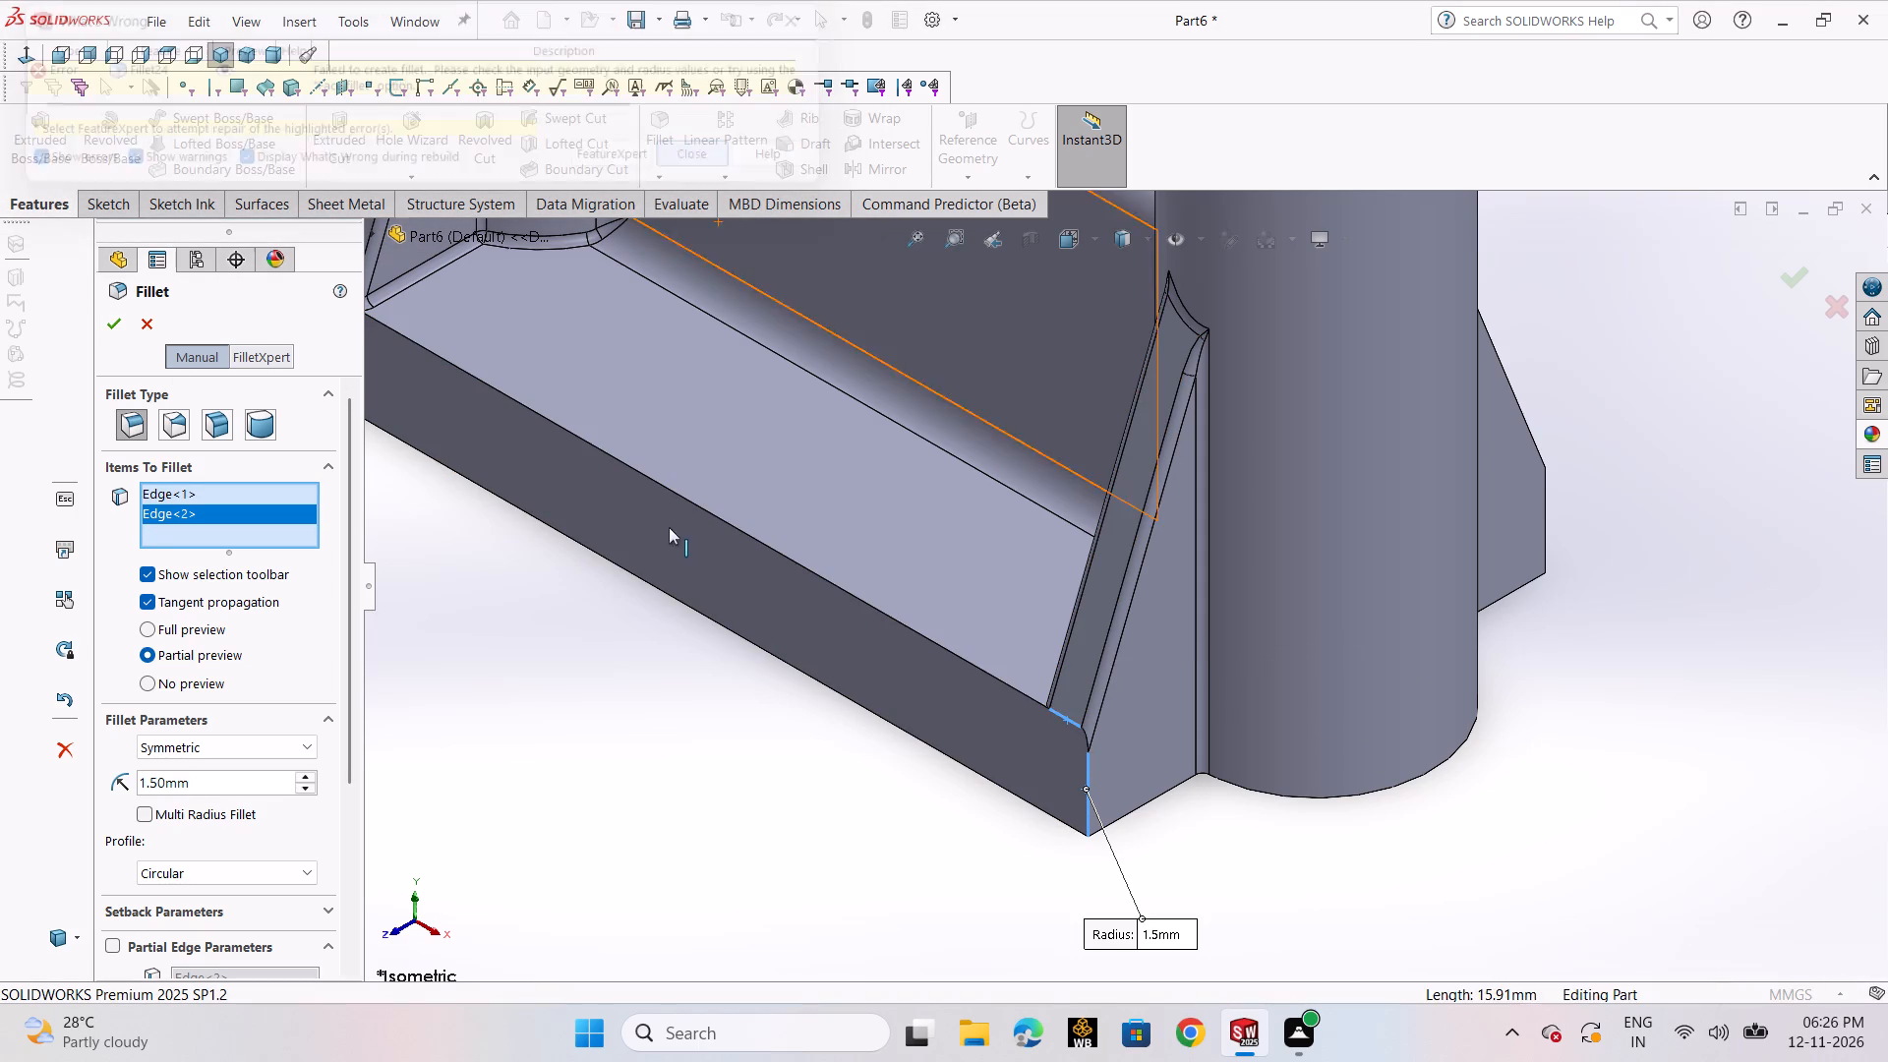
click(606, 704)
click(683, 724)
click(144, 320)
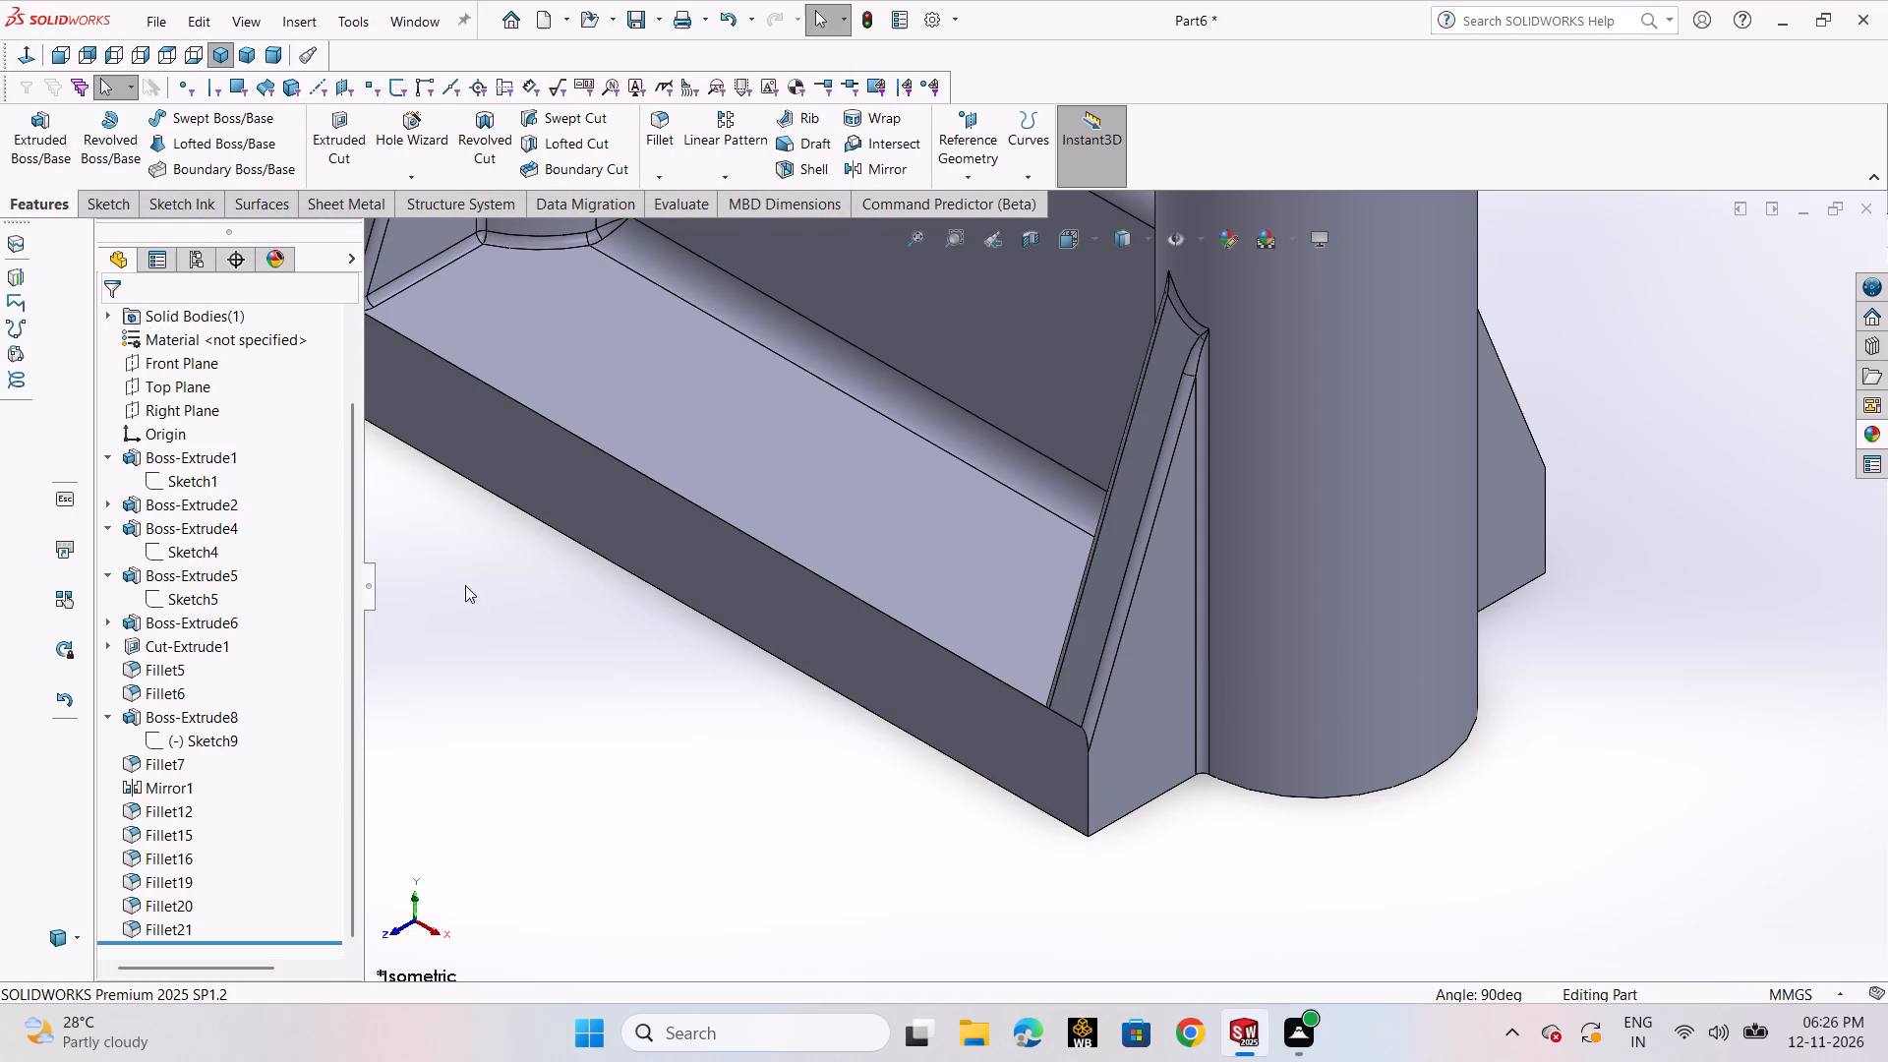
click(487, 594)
Set up a face fillet between the base's long front face and its top face, and try it with a 1.5 mm radius.
scroll(869, 678, up, 1)
scroll(1051, 696, up, 1)
scroll(1233, 729, up, 1)
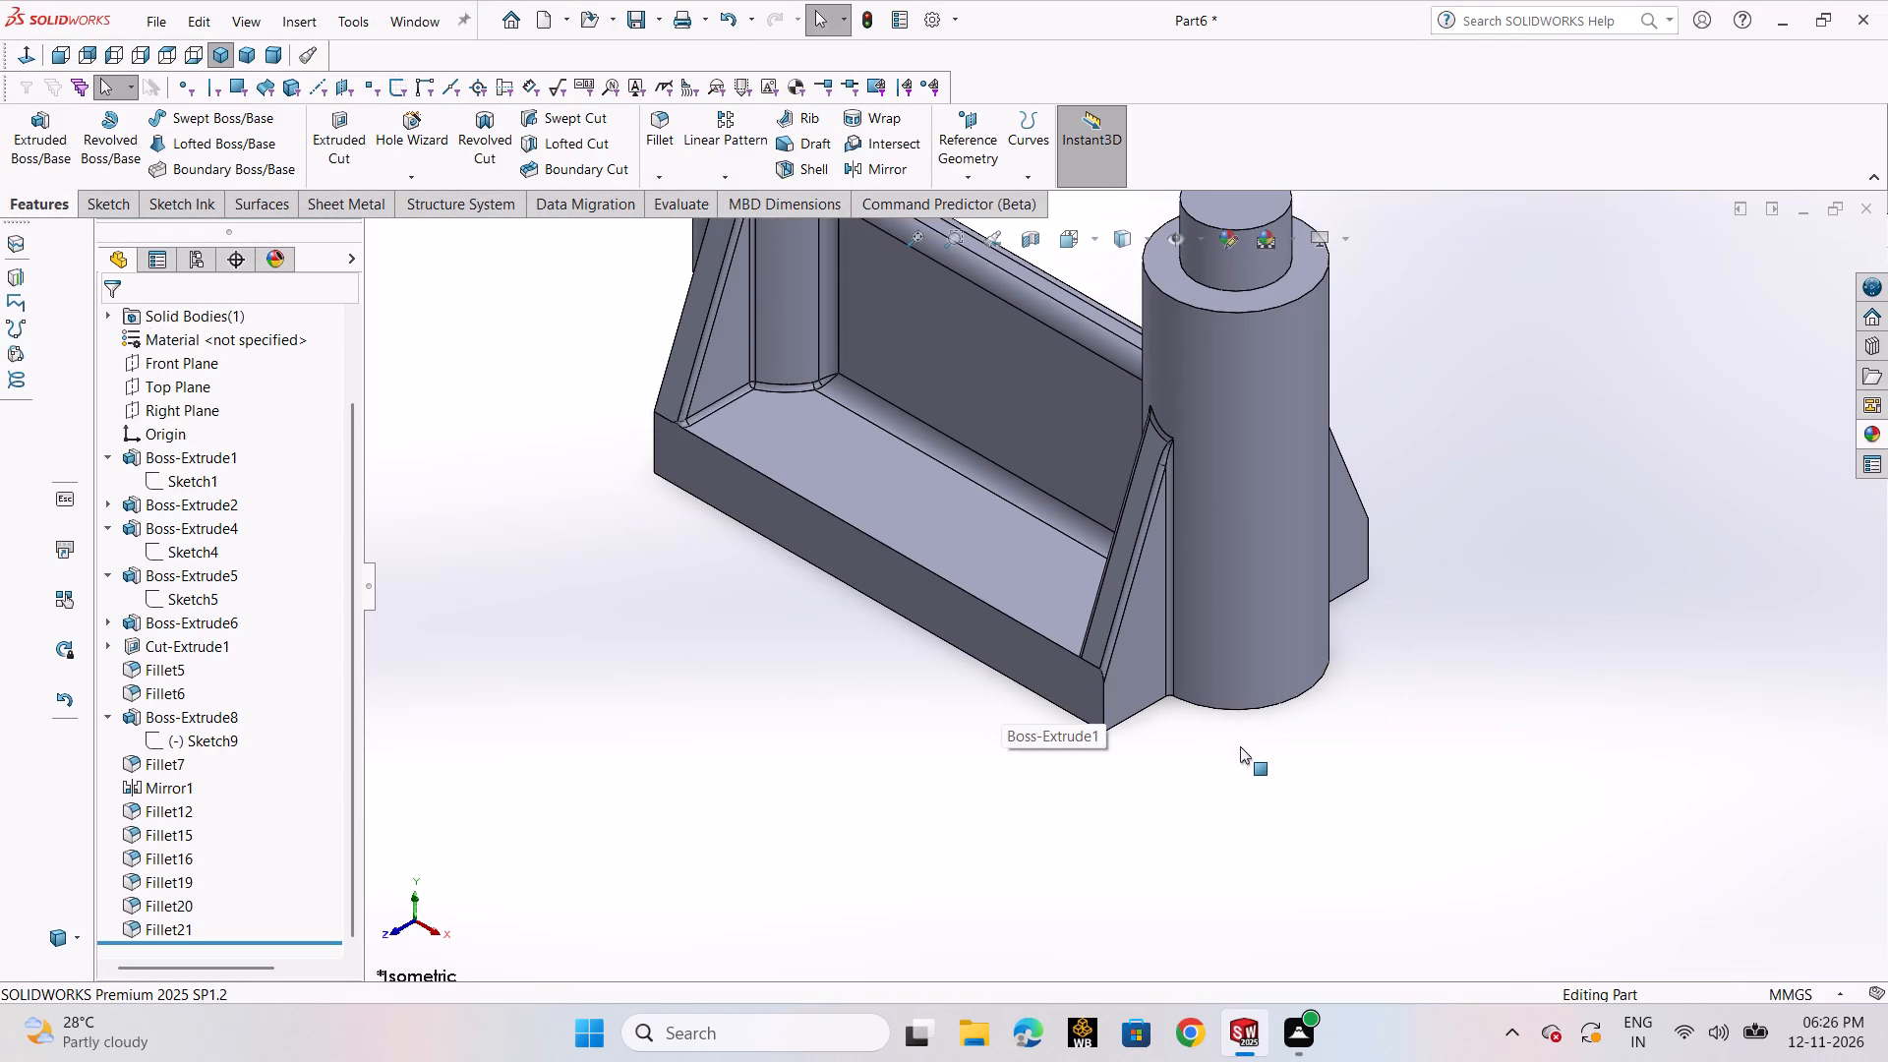
middle_drag(1240, 746, 1231, 746)
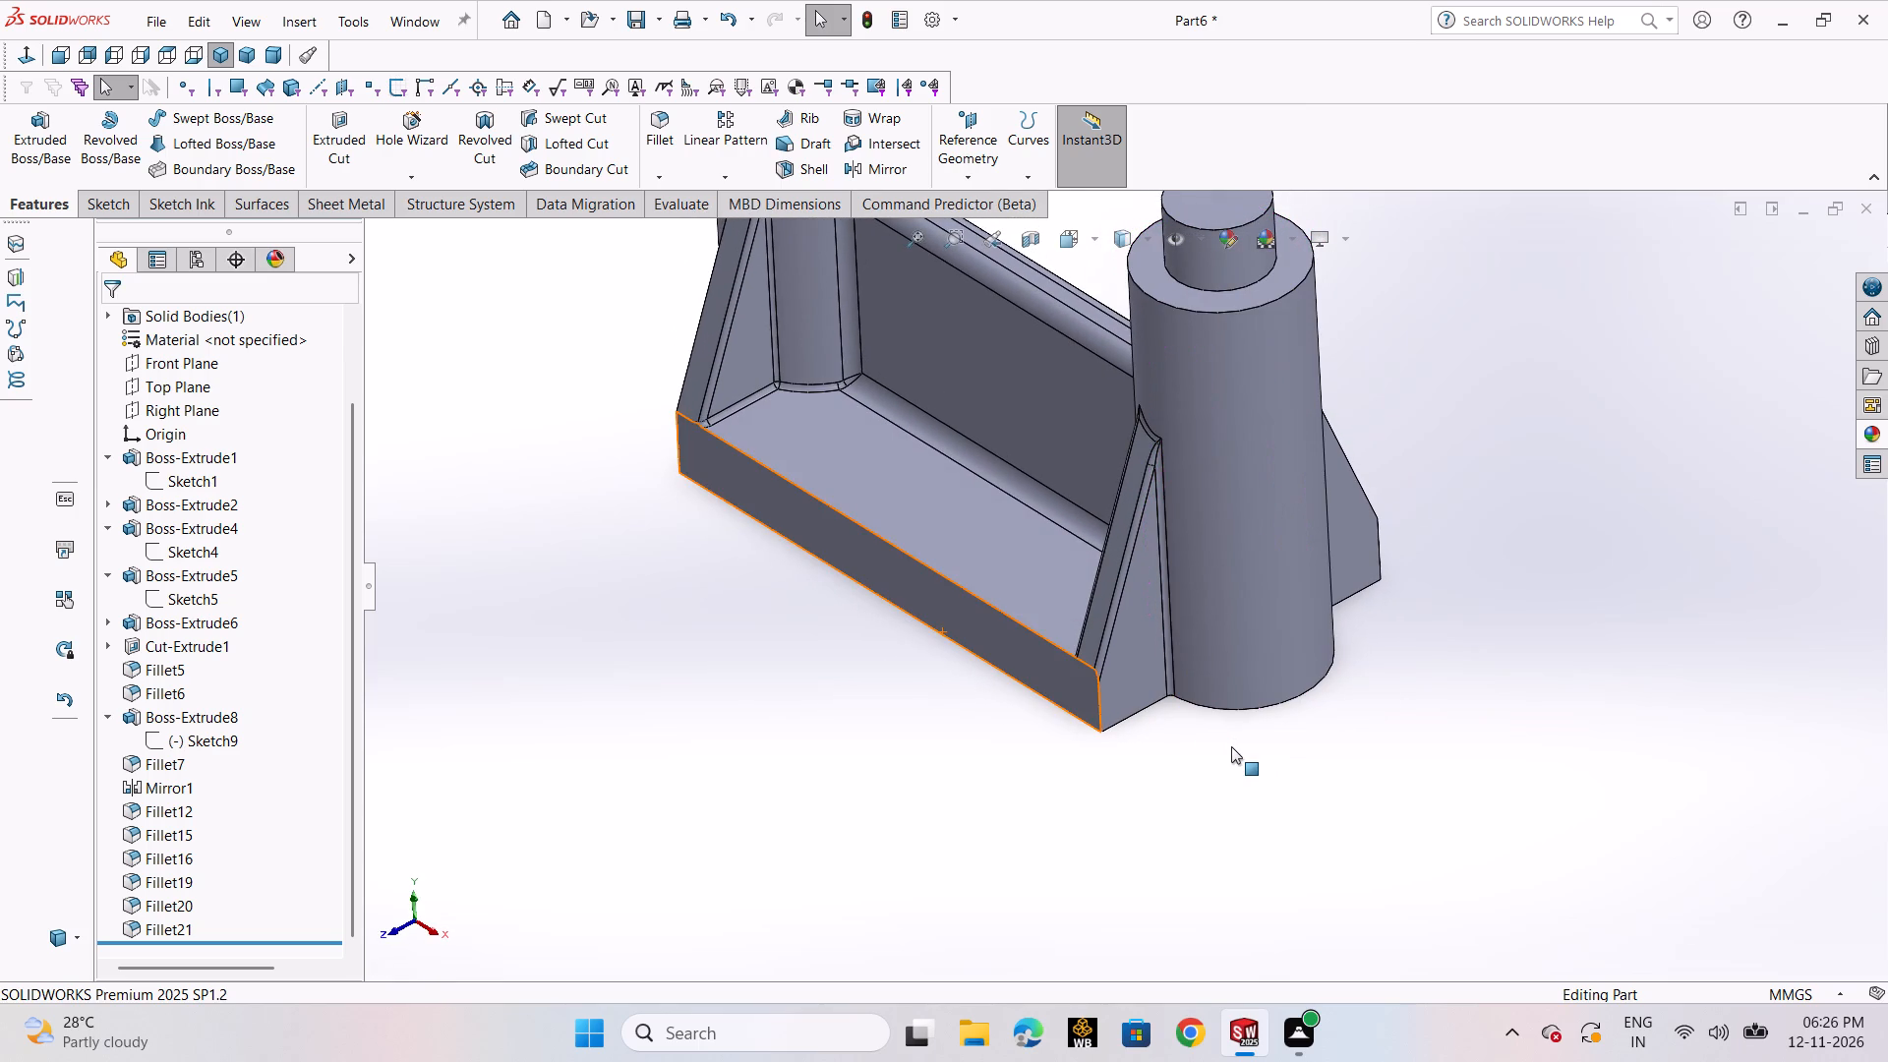
click(655, 140)
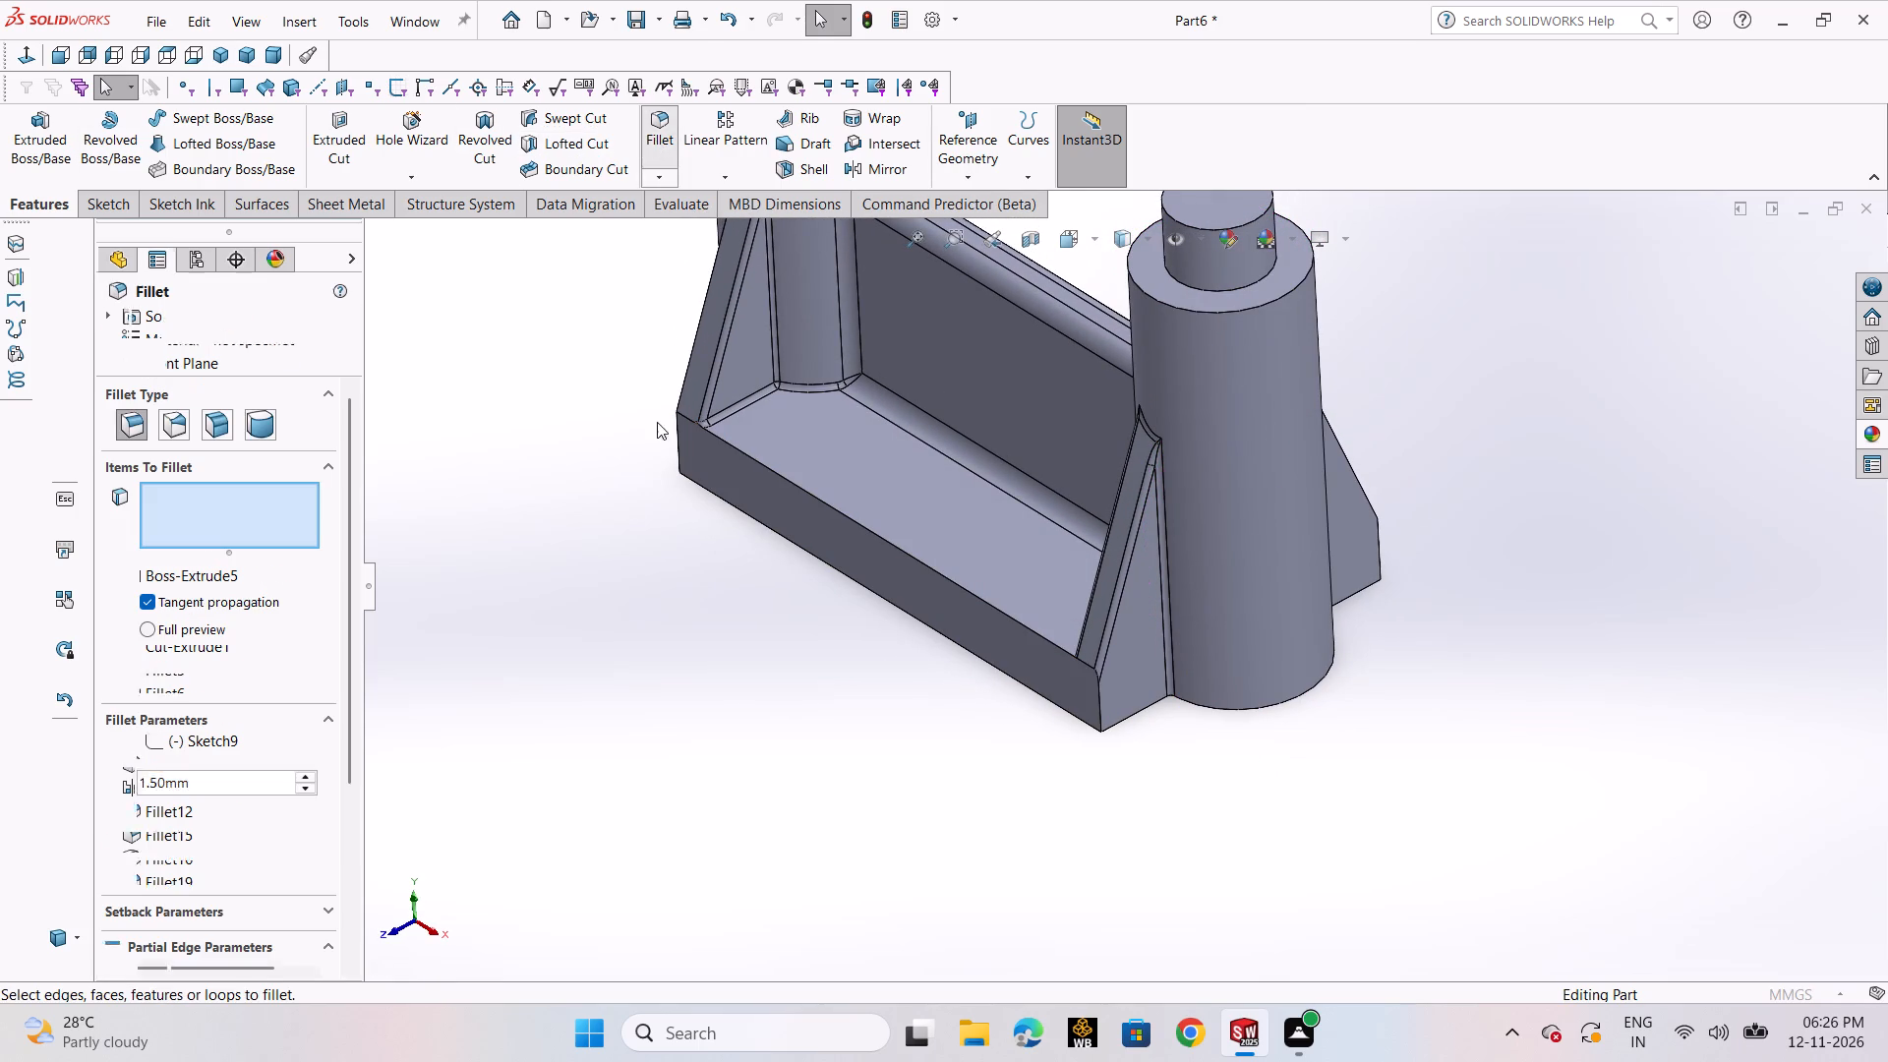
click(211, 428)
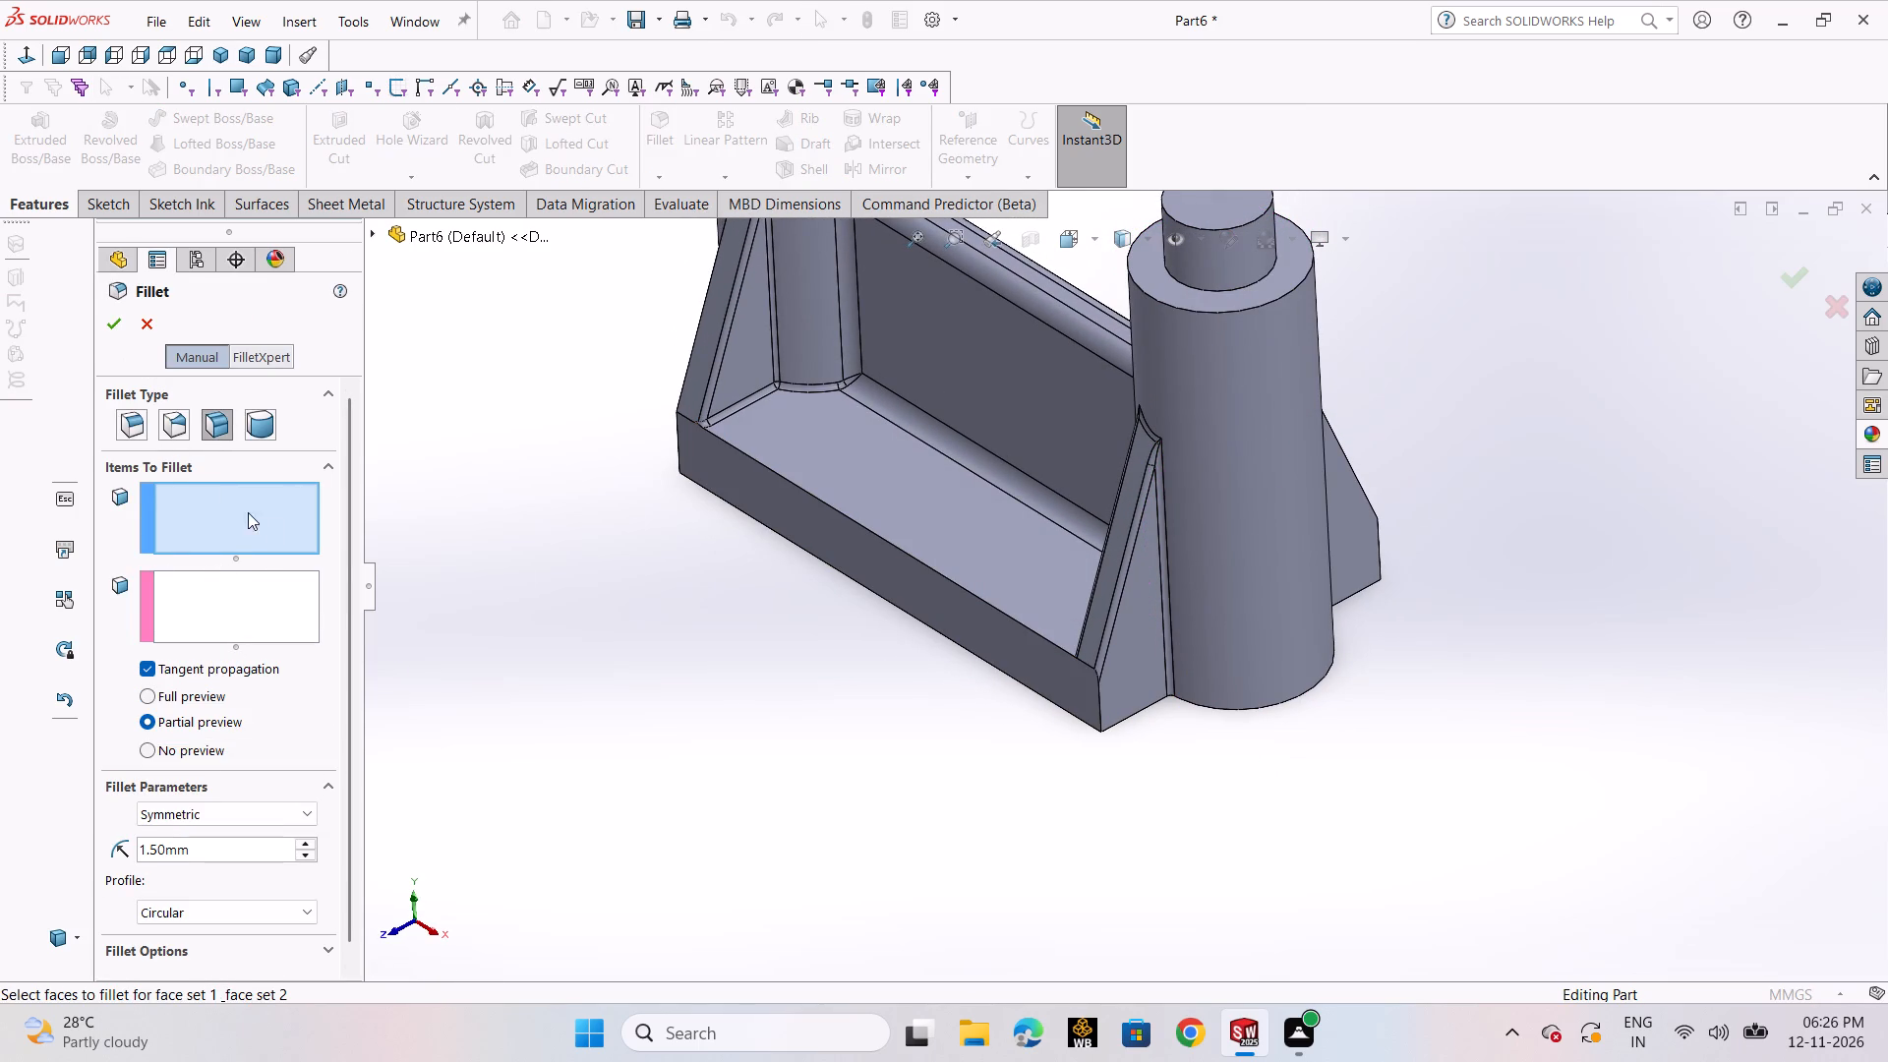
click(859, 543)
click(260, 602)
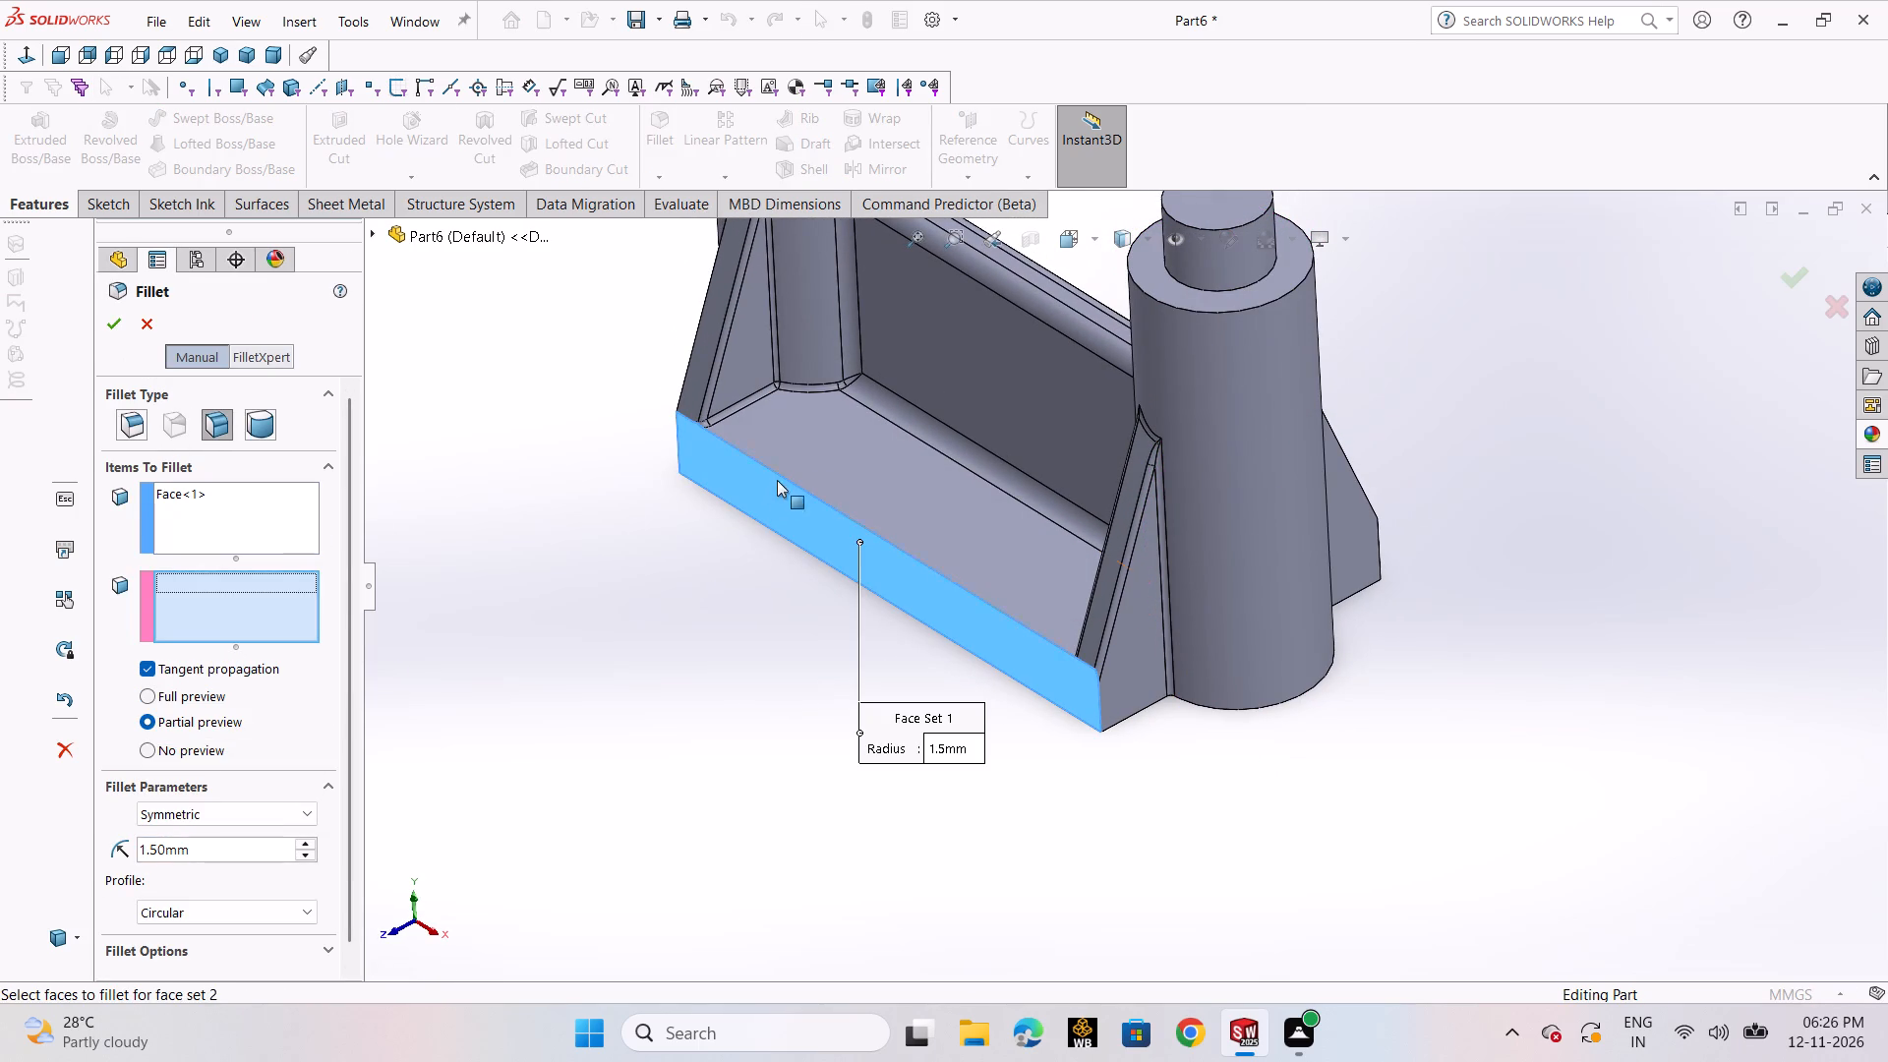
click(823, 472)
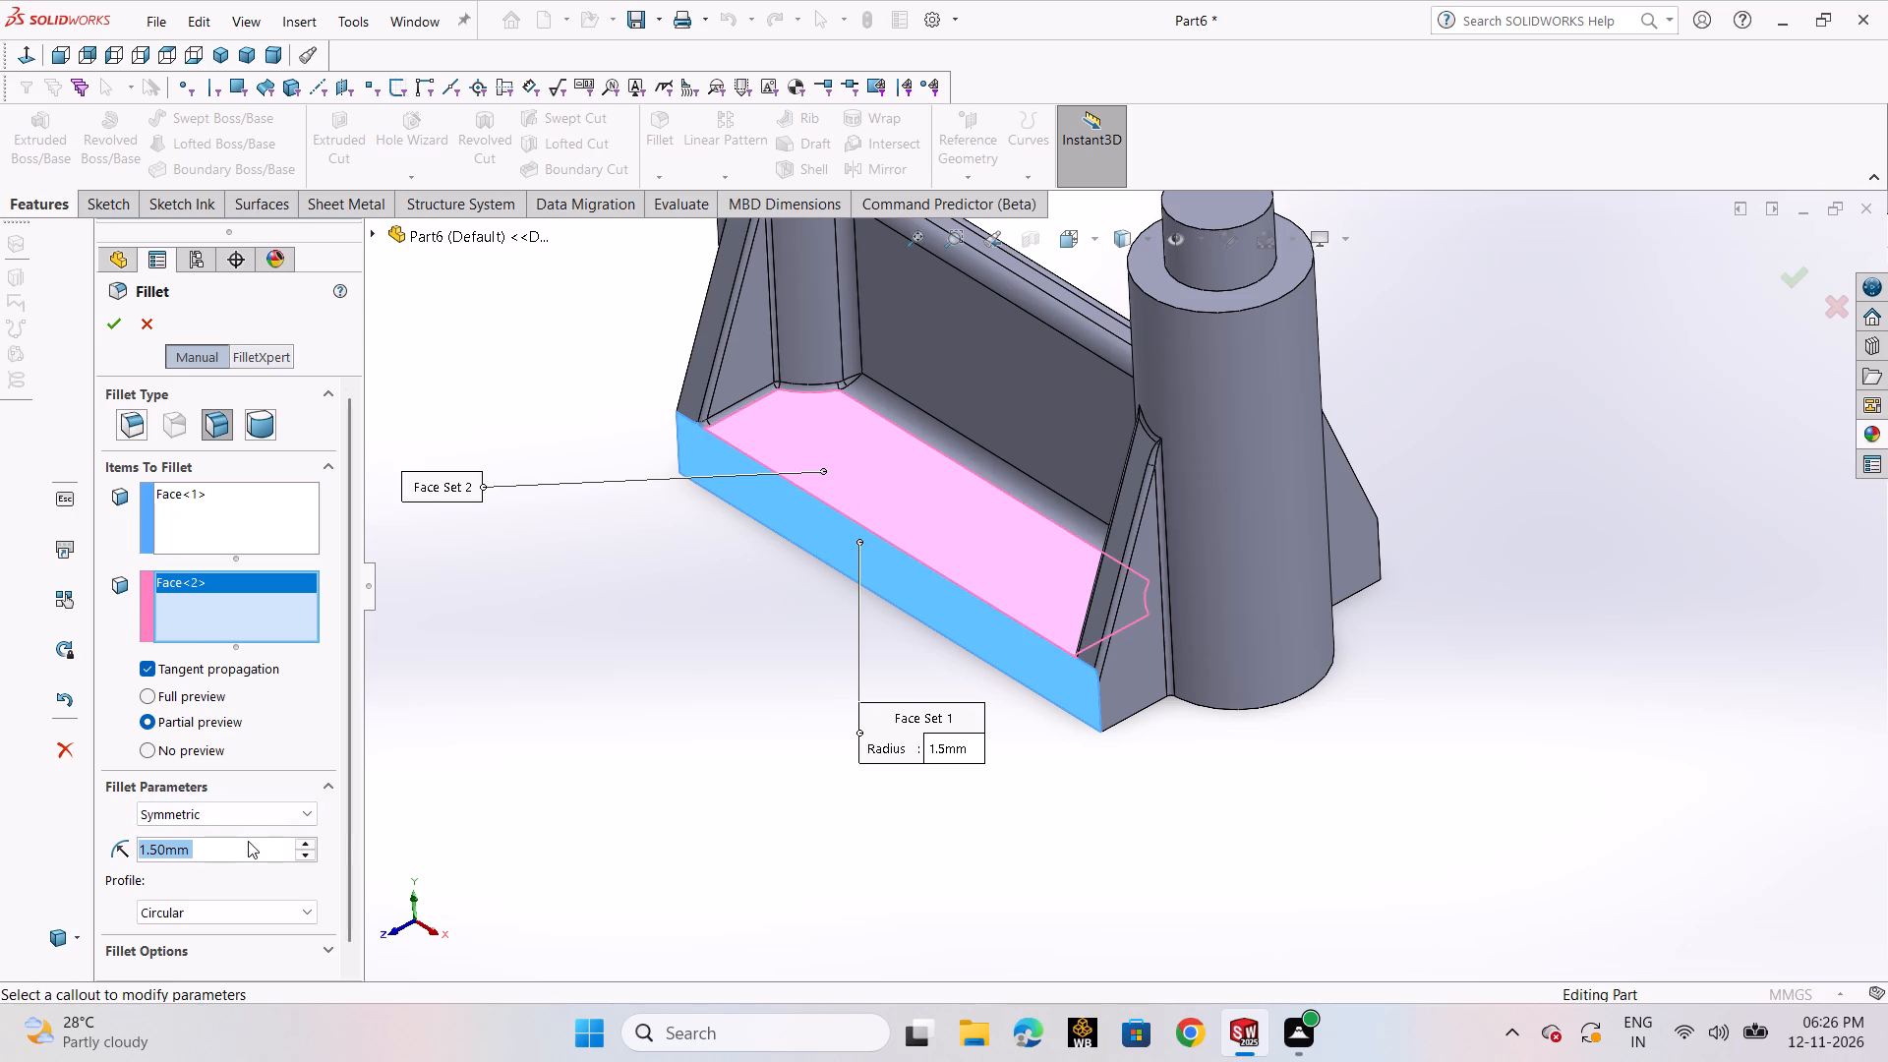
click(106, 329)
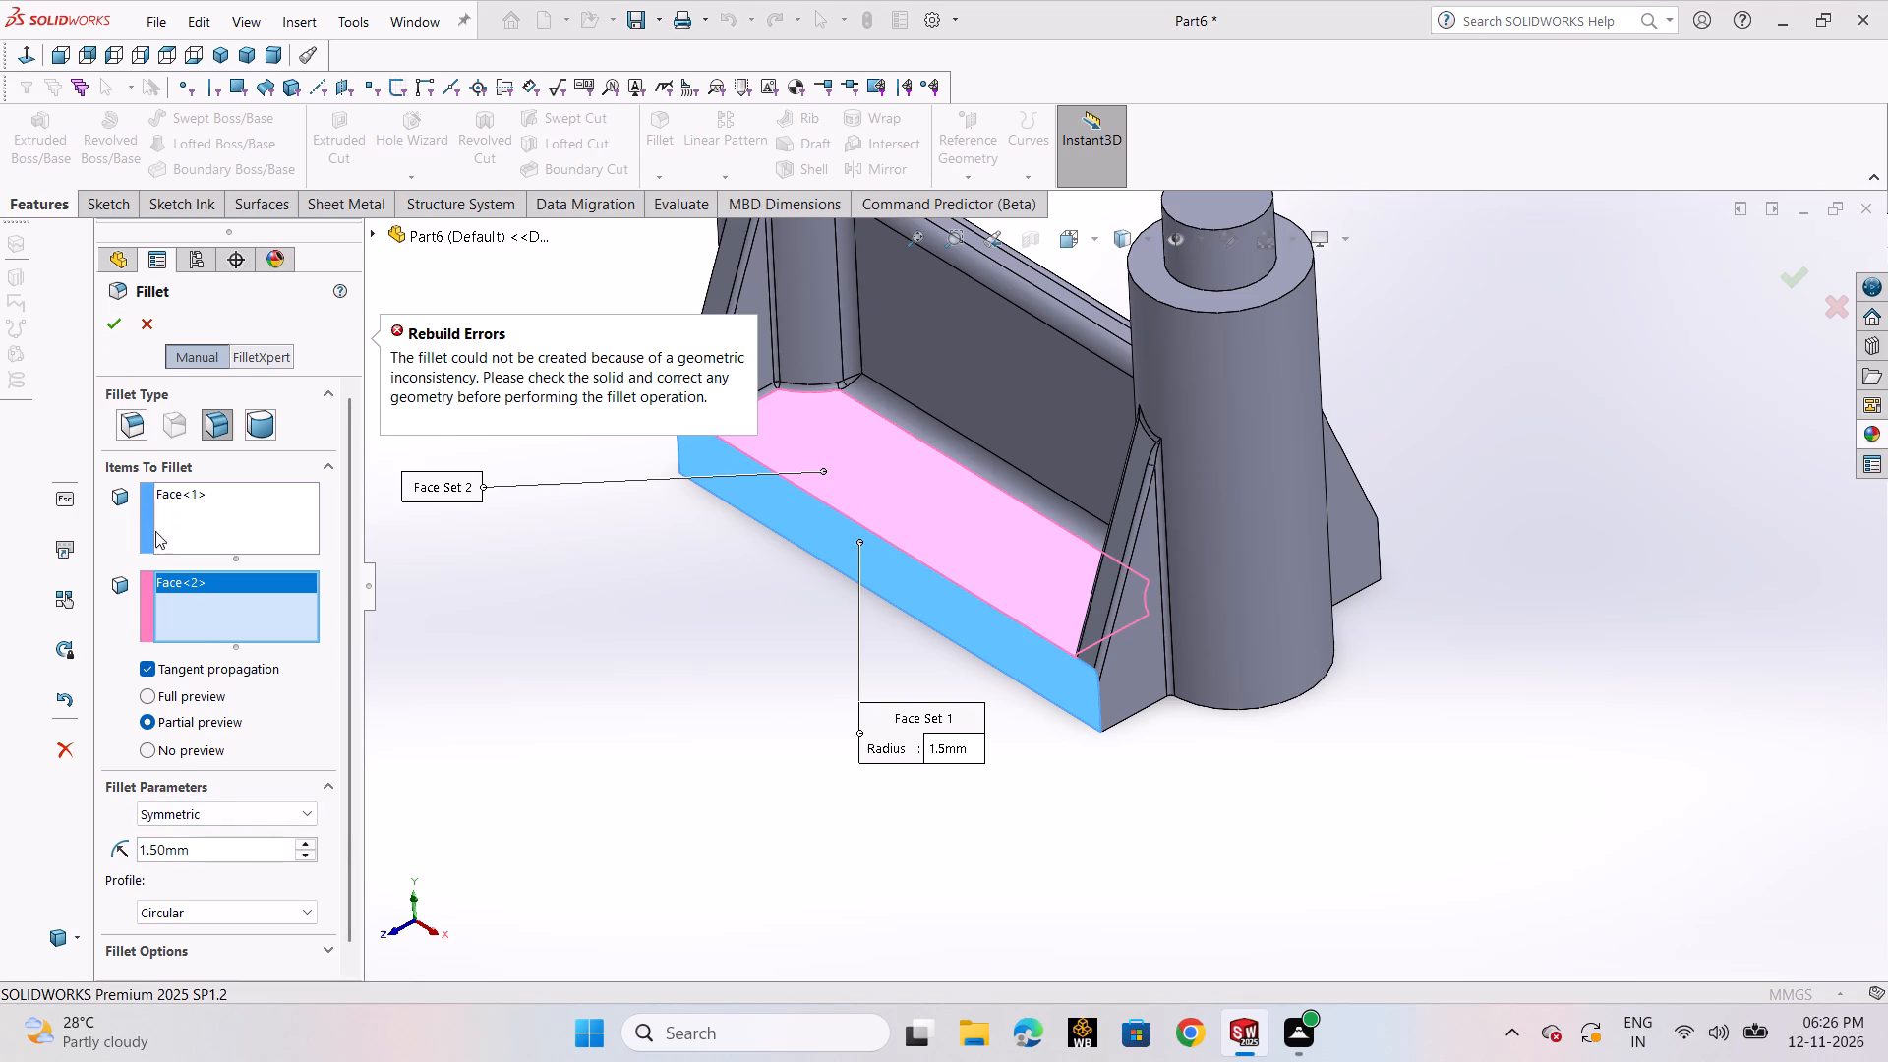
Try a 2 mm radius for the face fillet on the base's front top edge, and create it with a 4 mm radius.
double_click(256, 853)
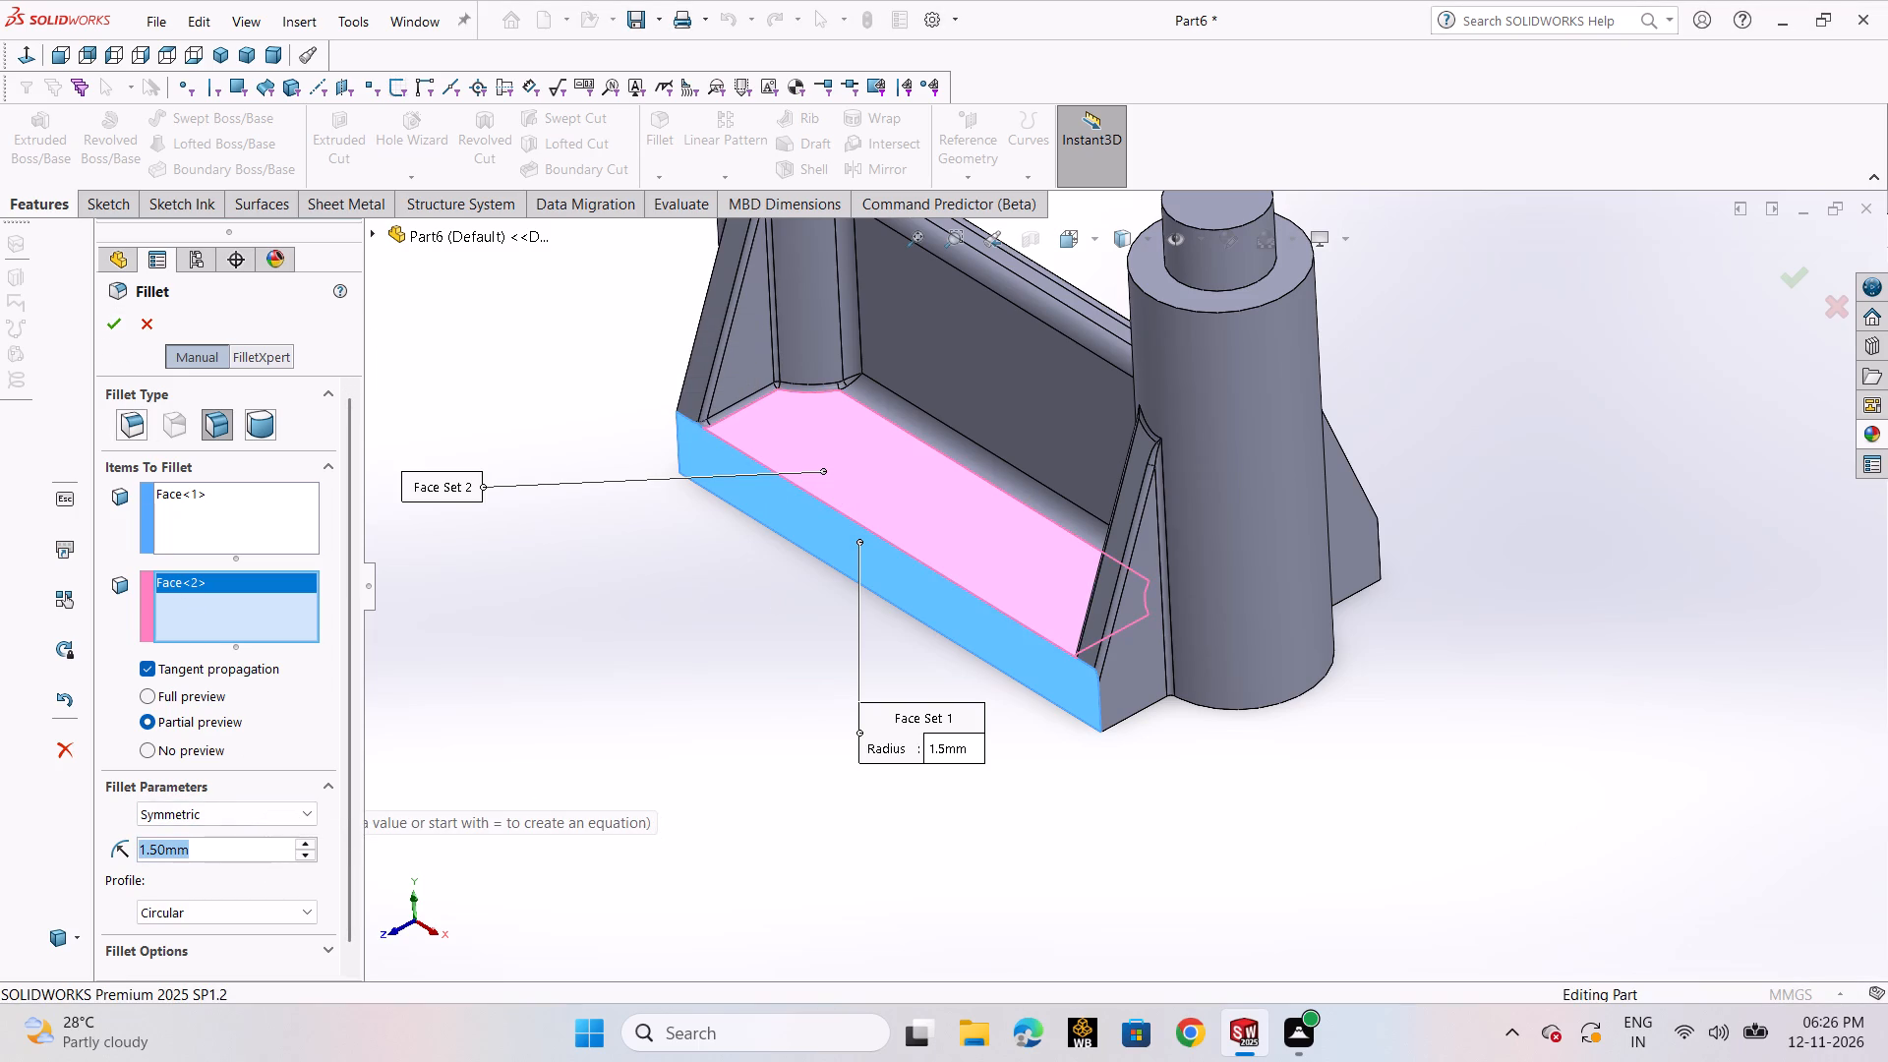
key(2)
key(Return)
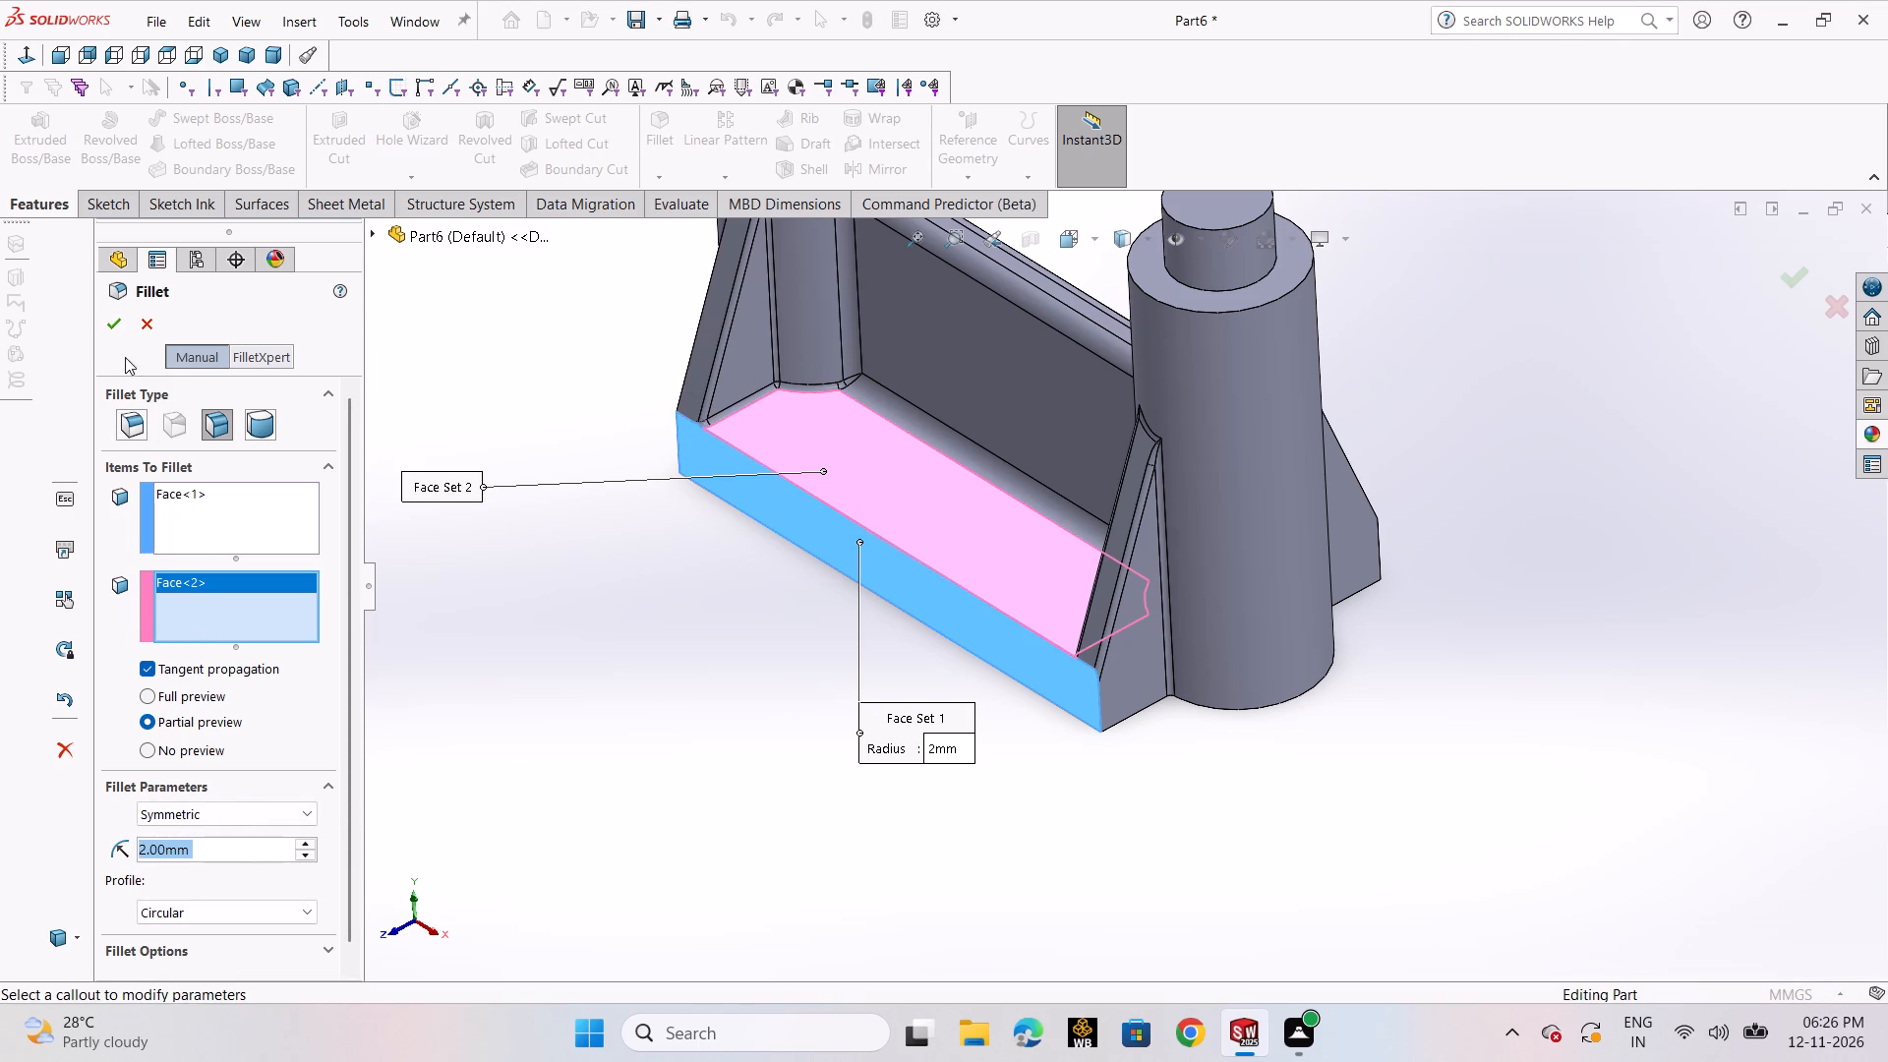
click(112, 330)
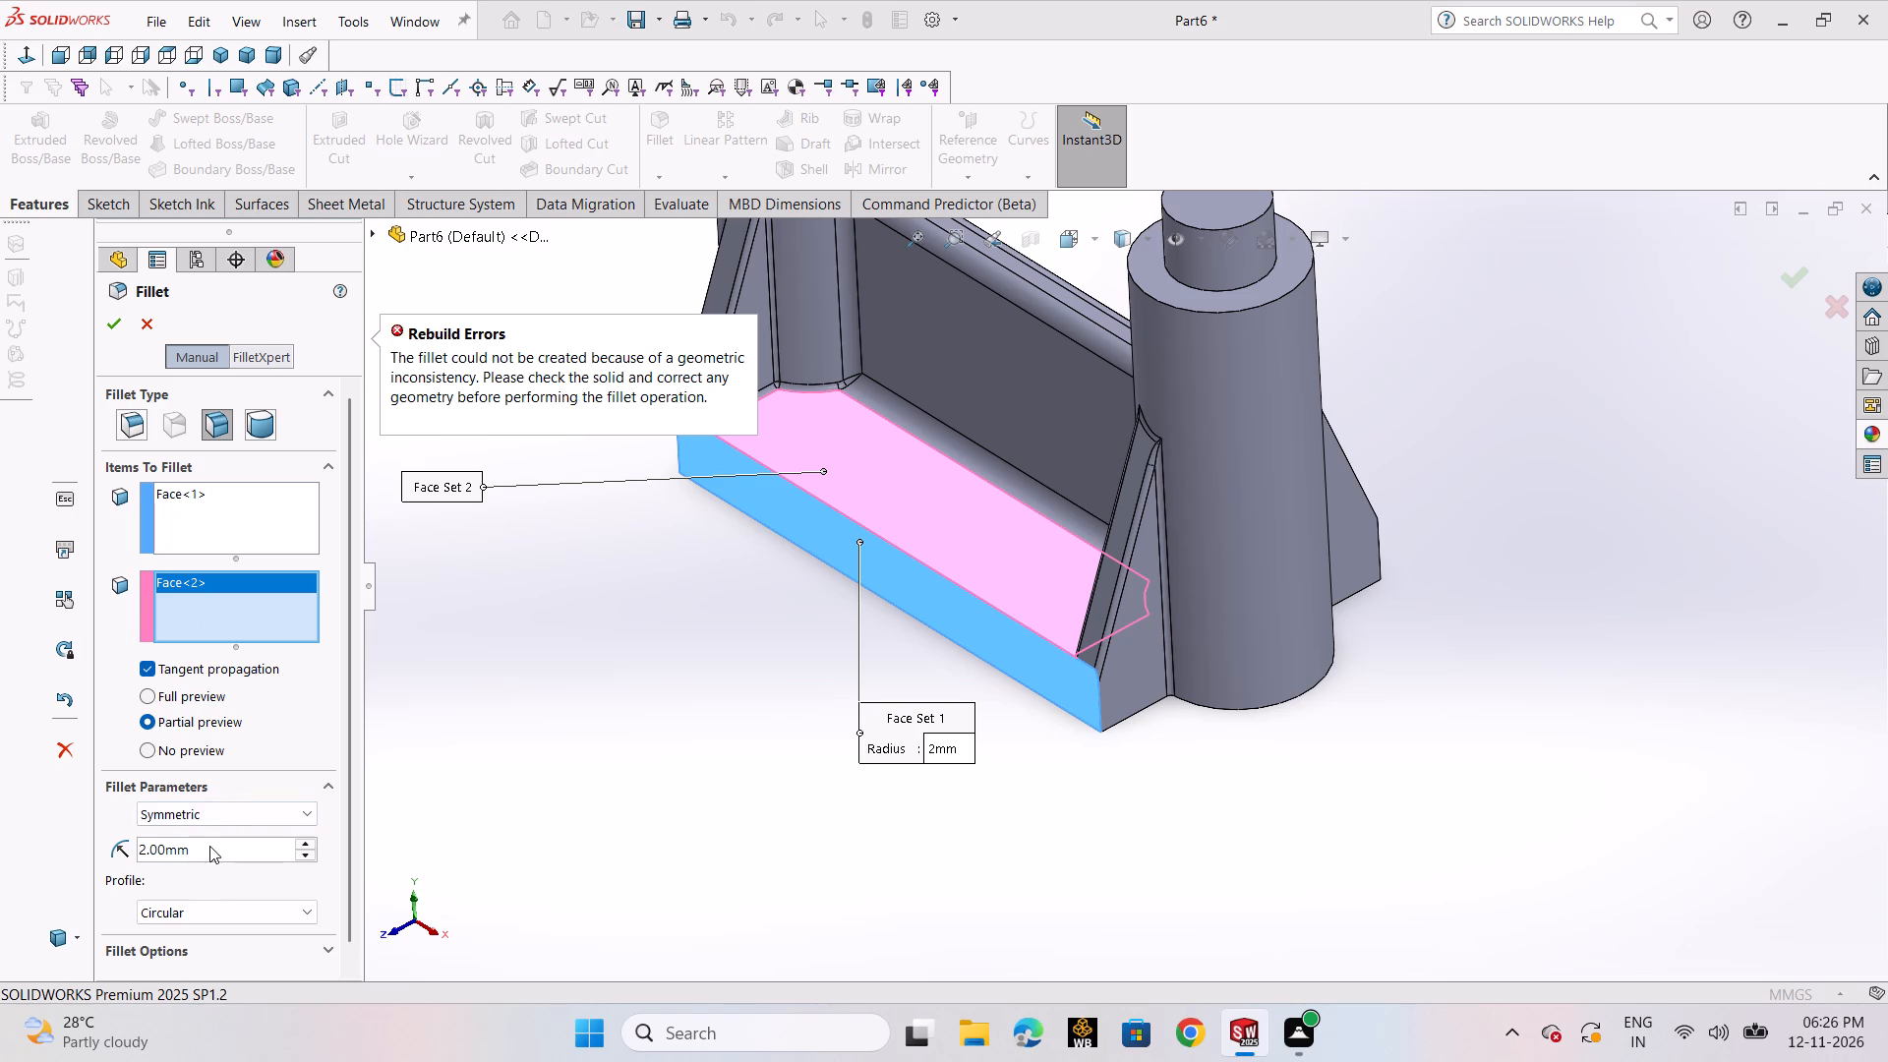
double_click(209, 846)
key(4)
key(Return)
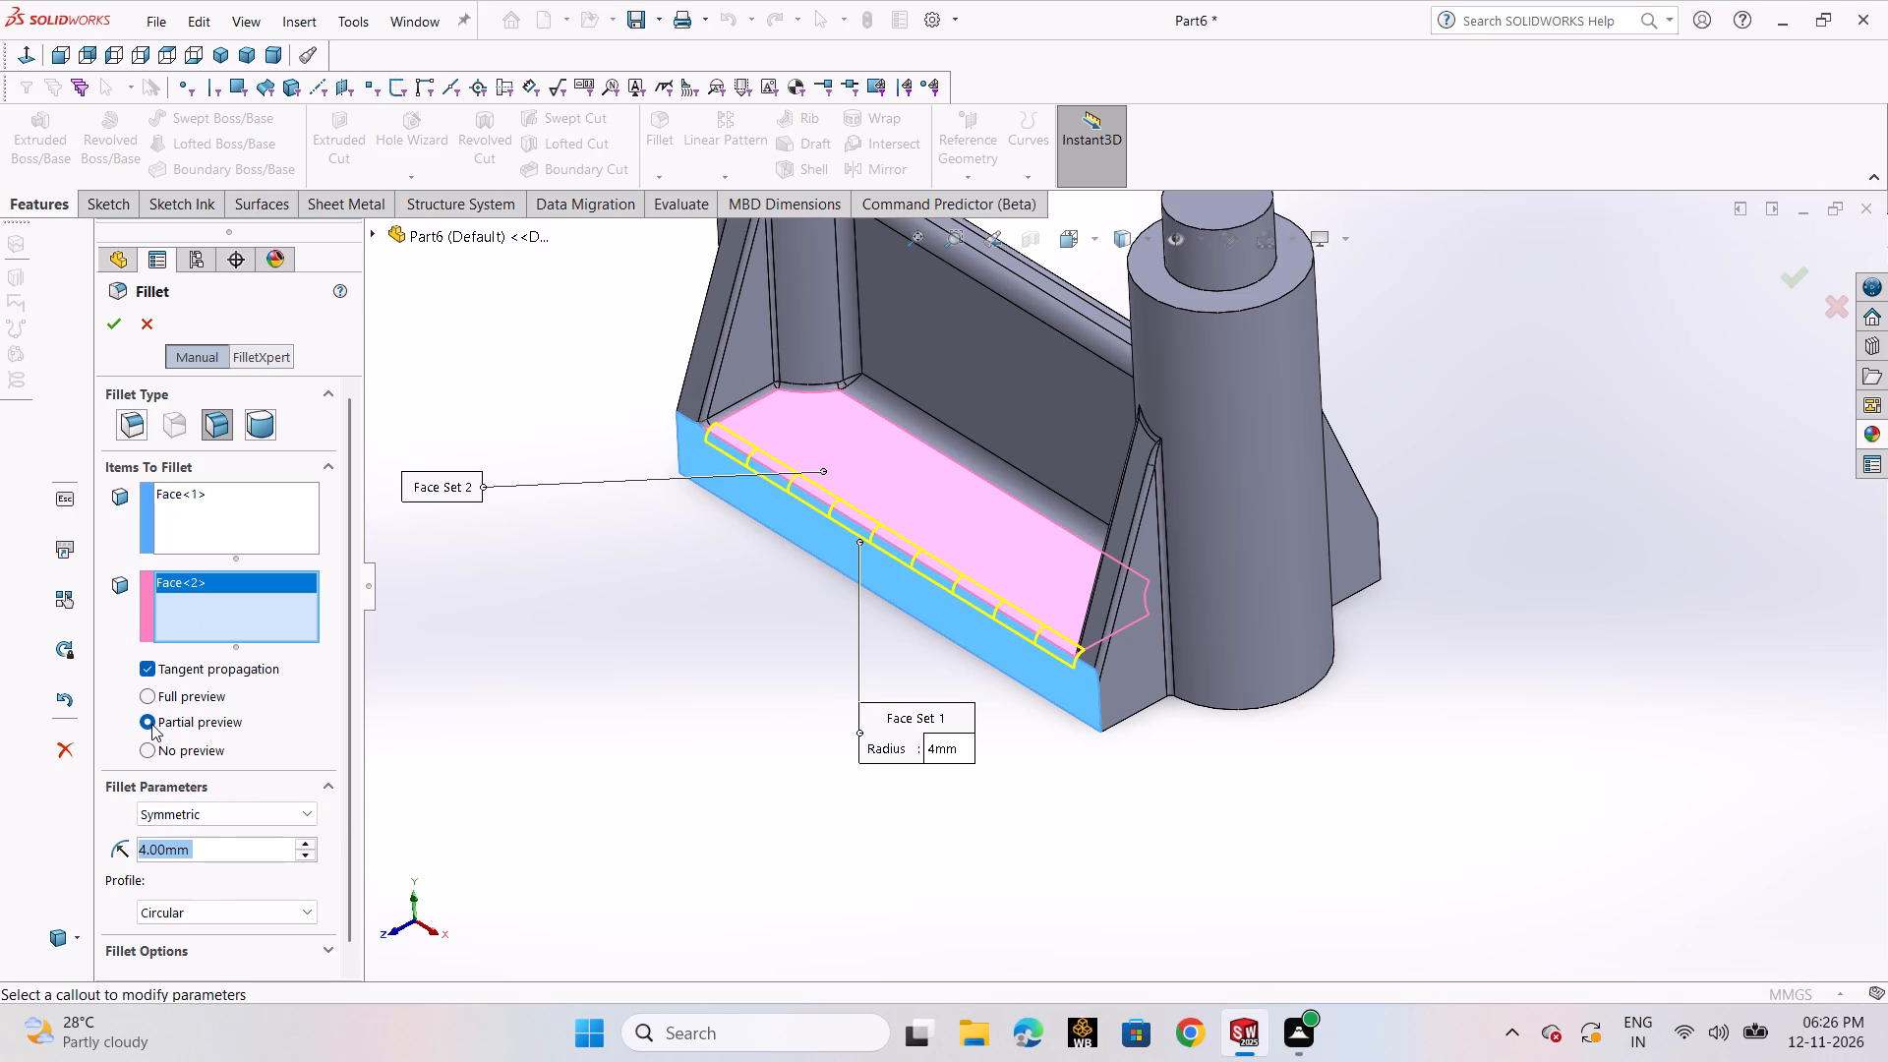
click(119, 329)
click(633, 635)
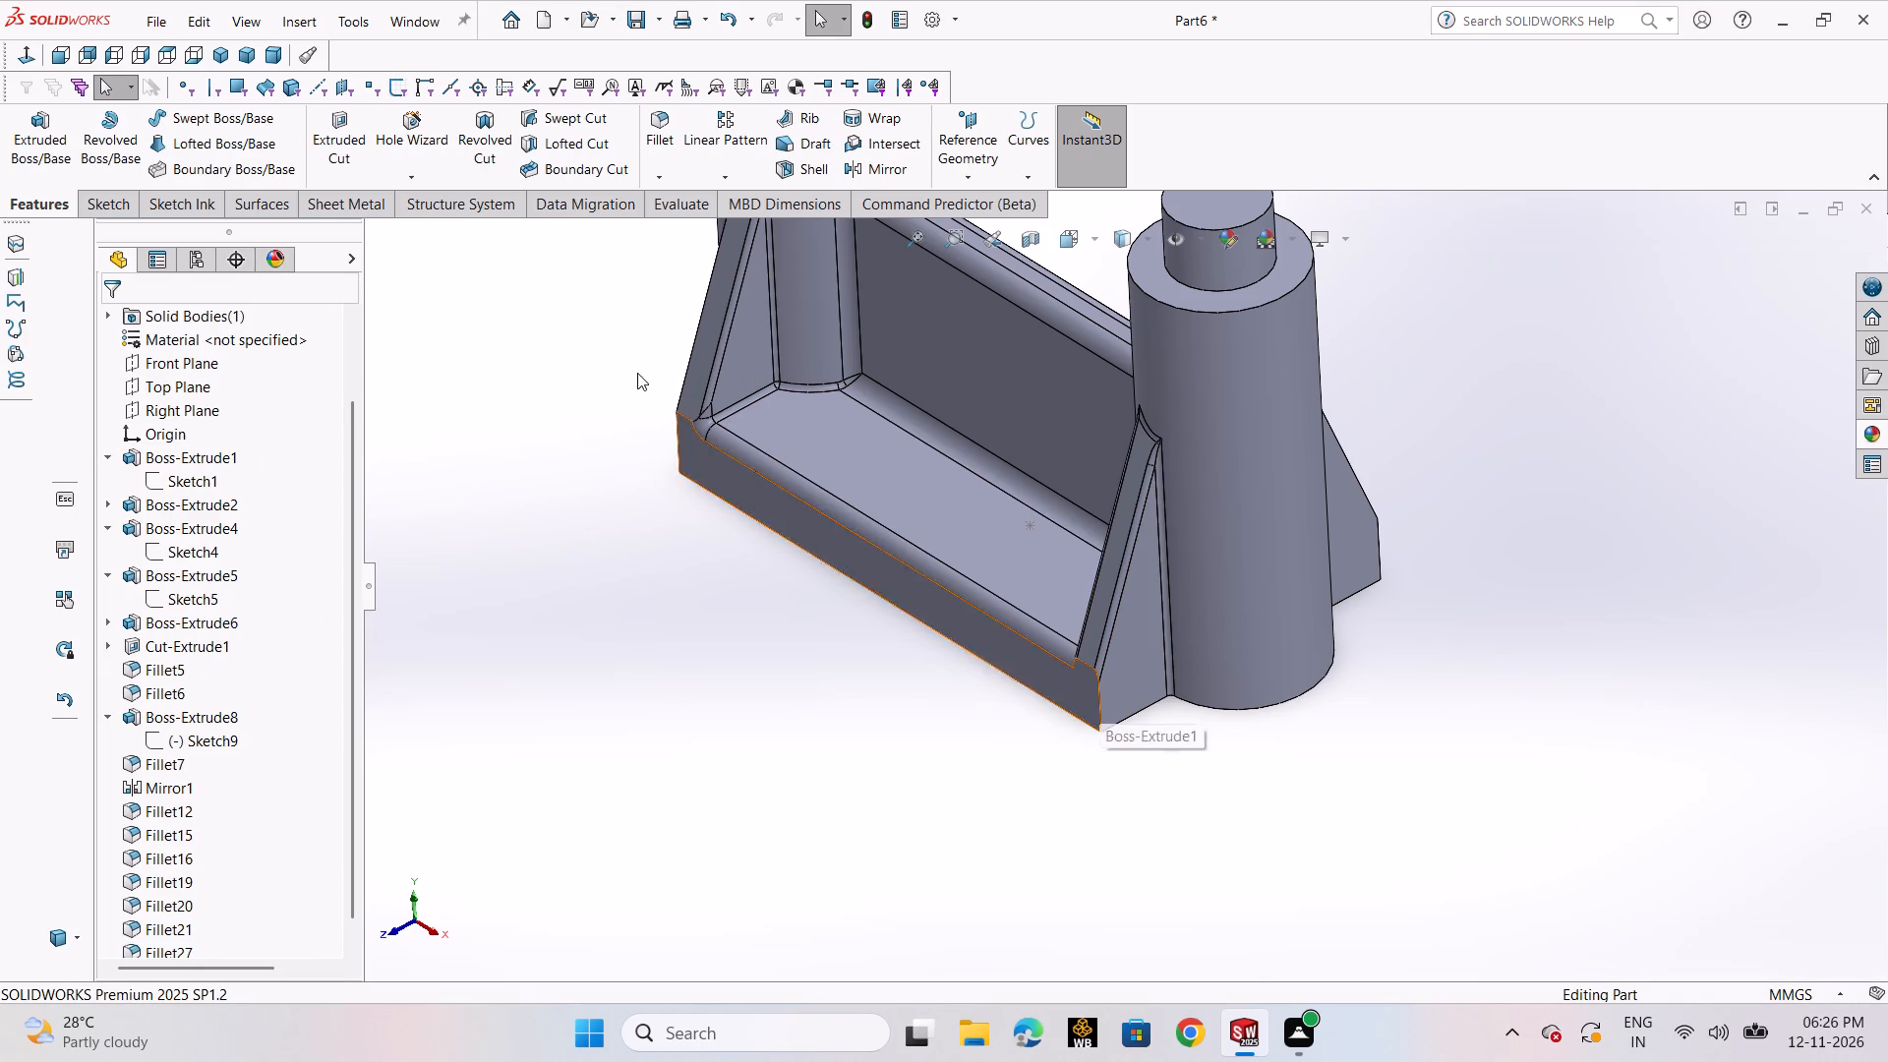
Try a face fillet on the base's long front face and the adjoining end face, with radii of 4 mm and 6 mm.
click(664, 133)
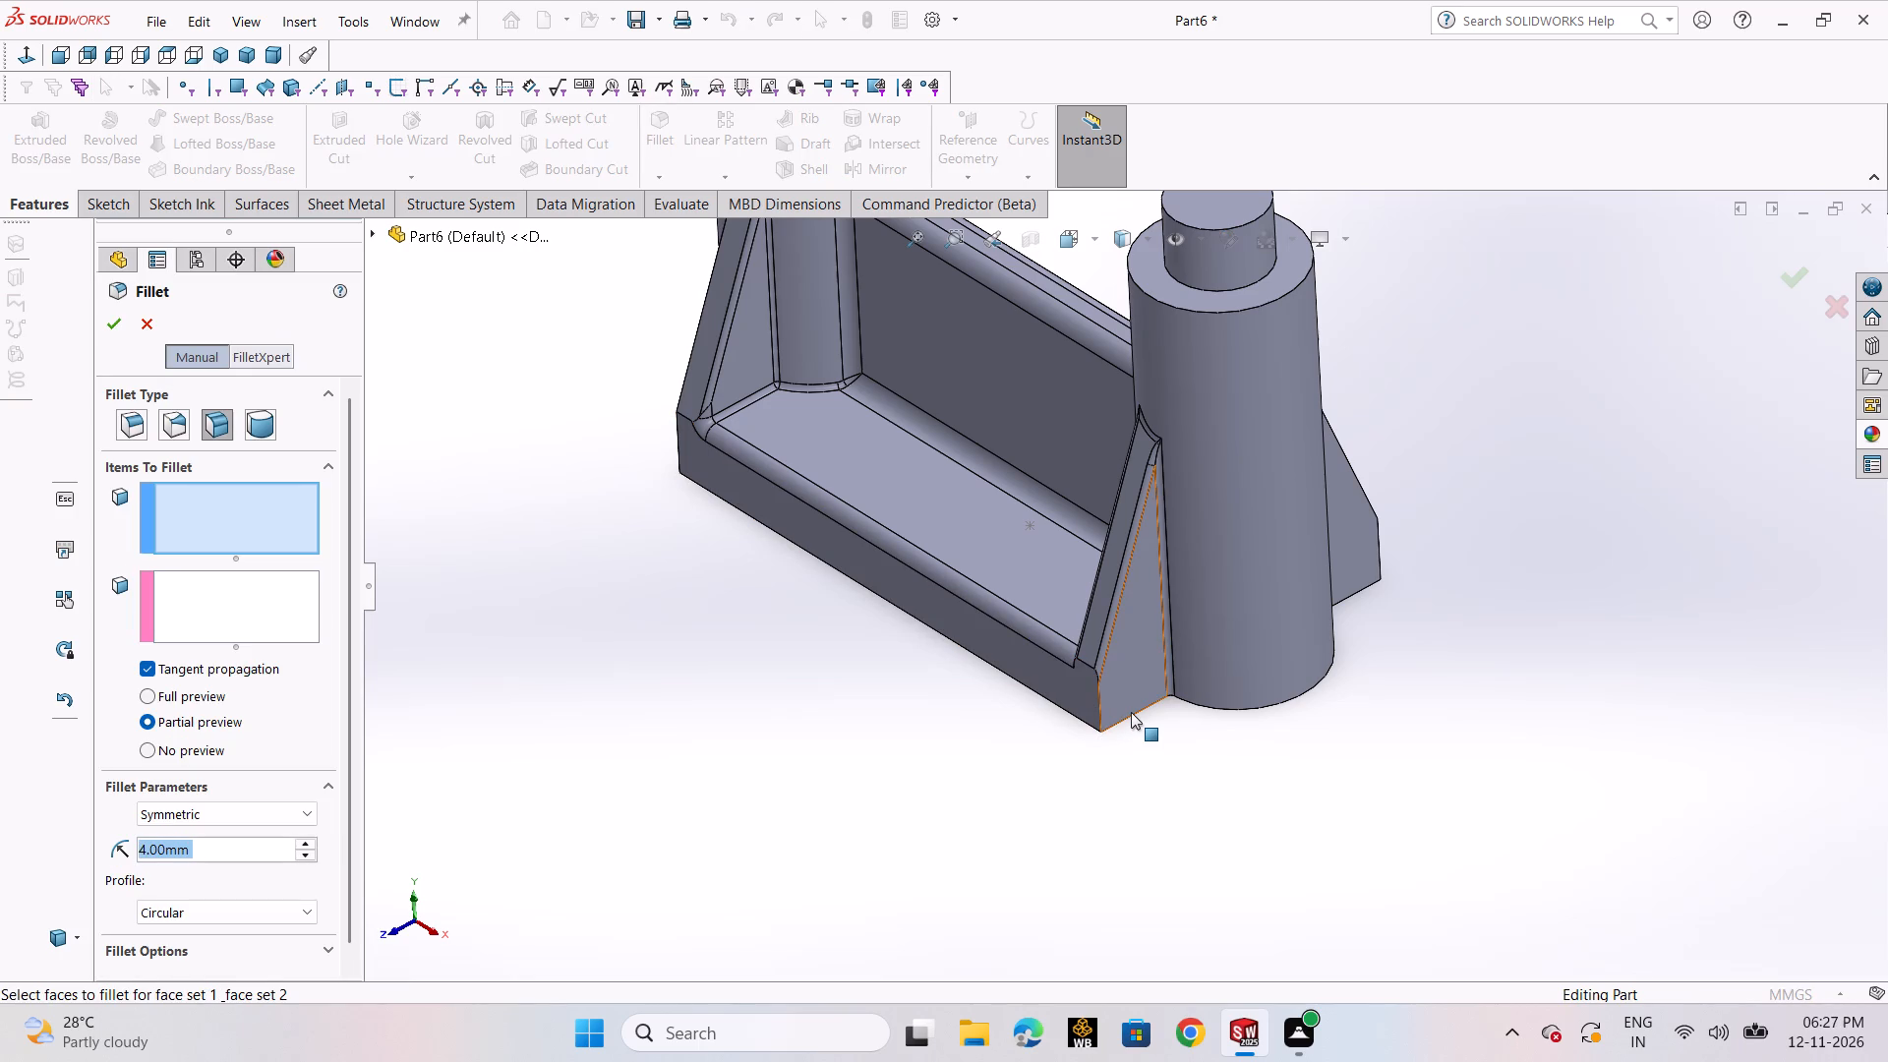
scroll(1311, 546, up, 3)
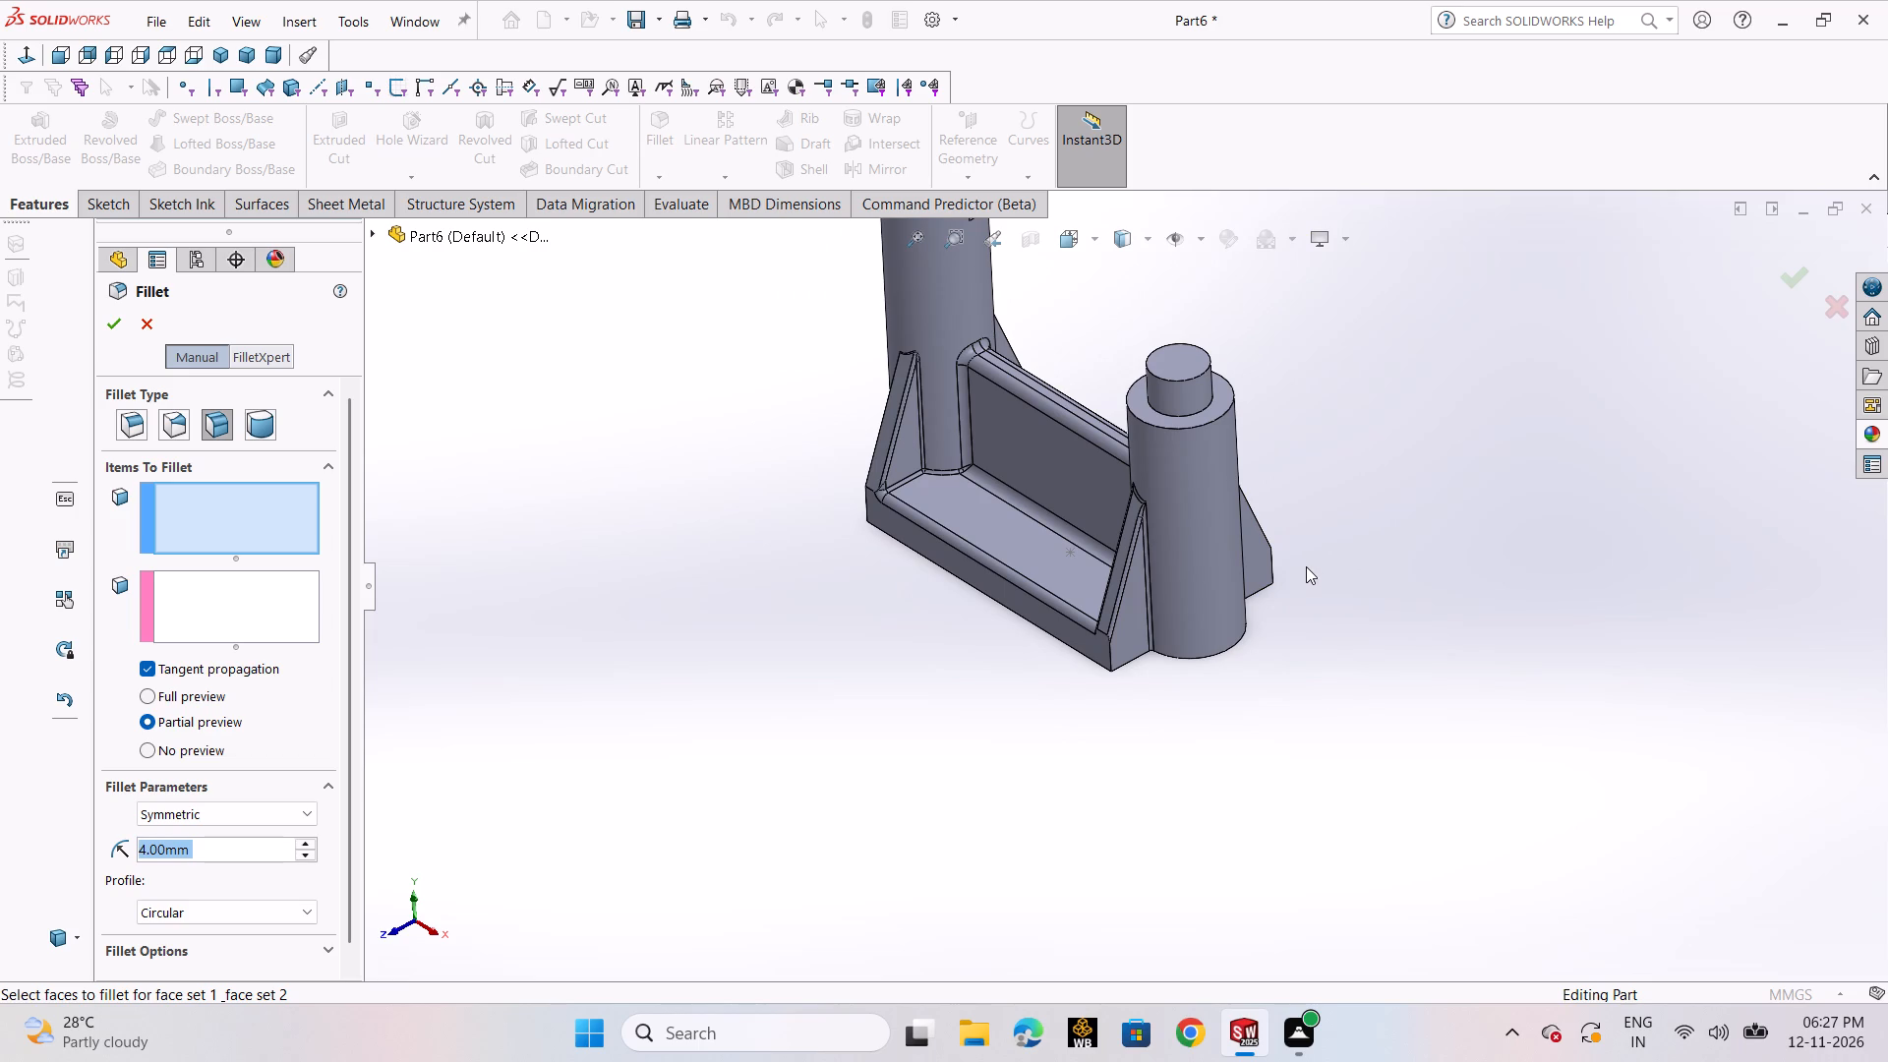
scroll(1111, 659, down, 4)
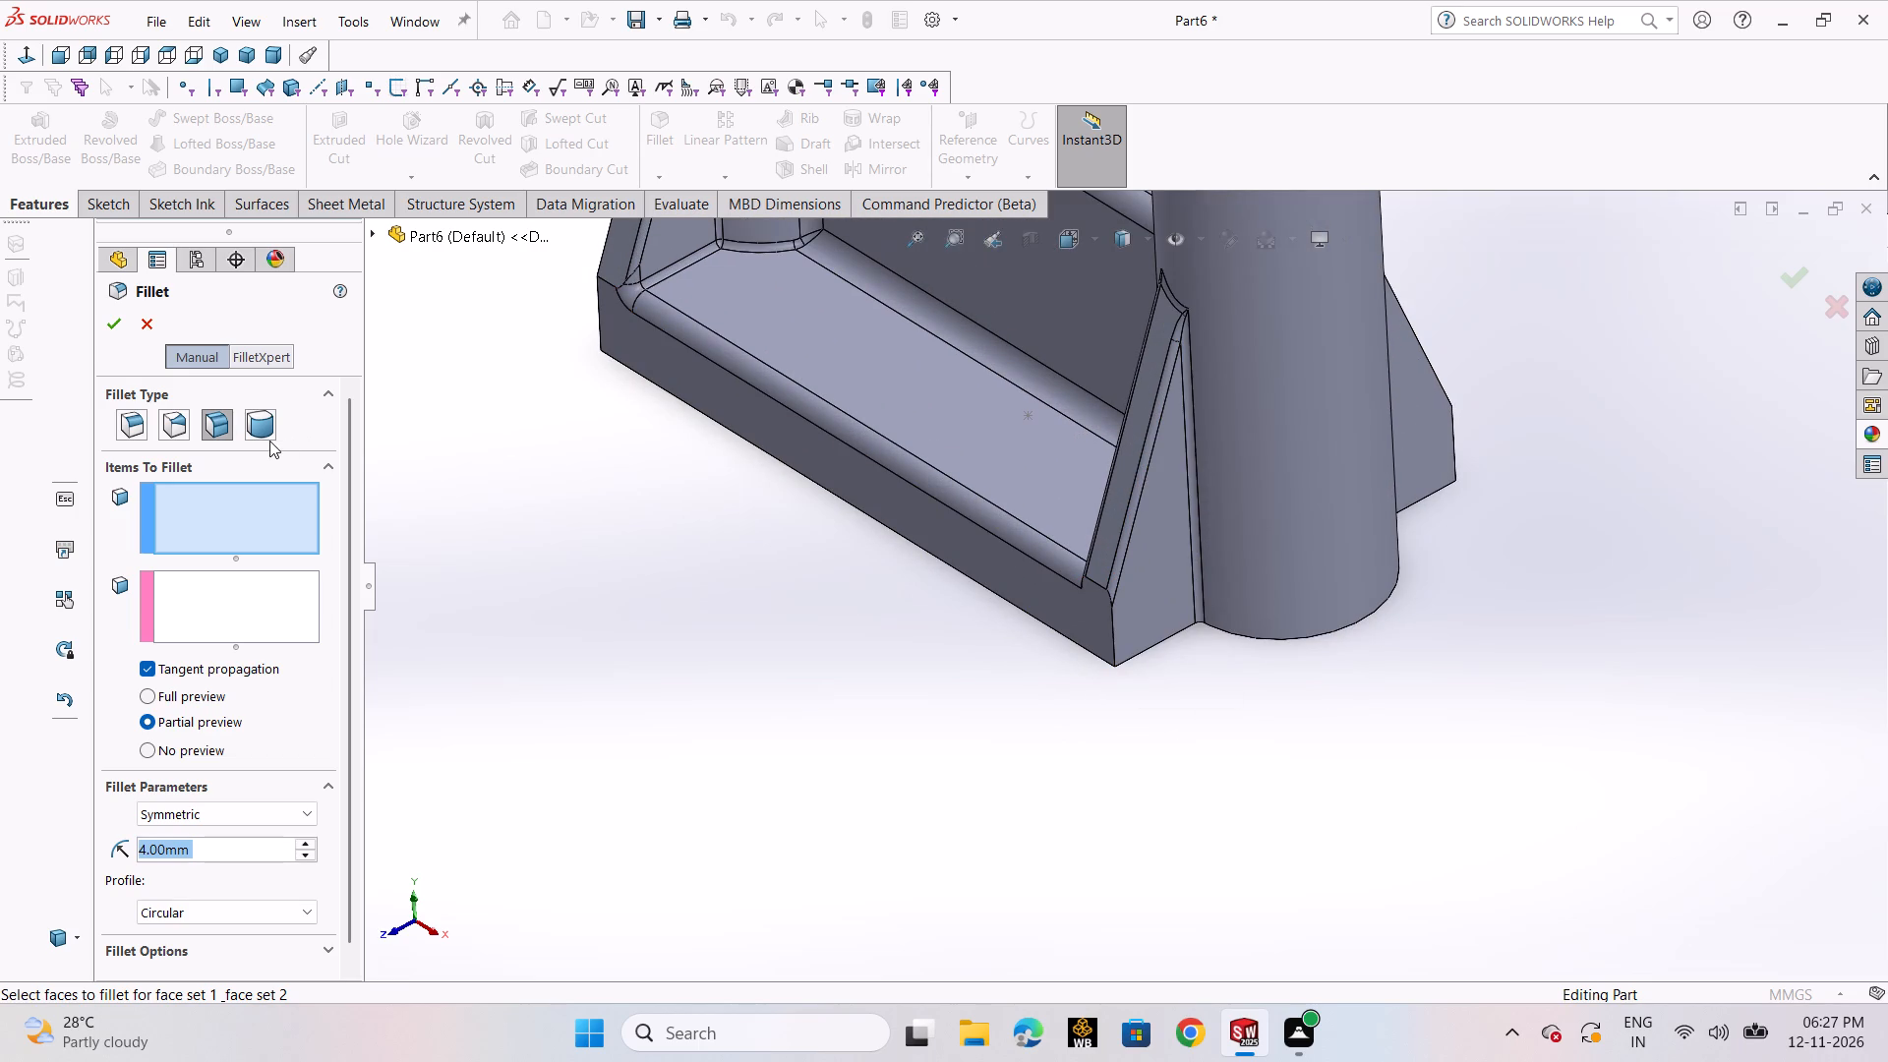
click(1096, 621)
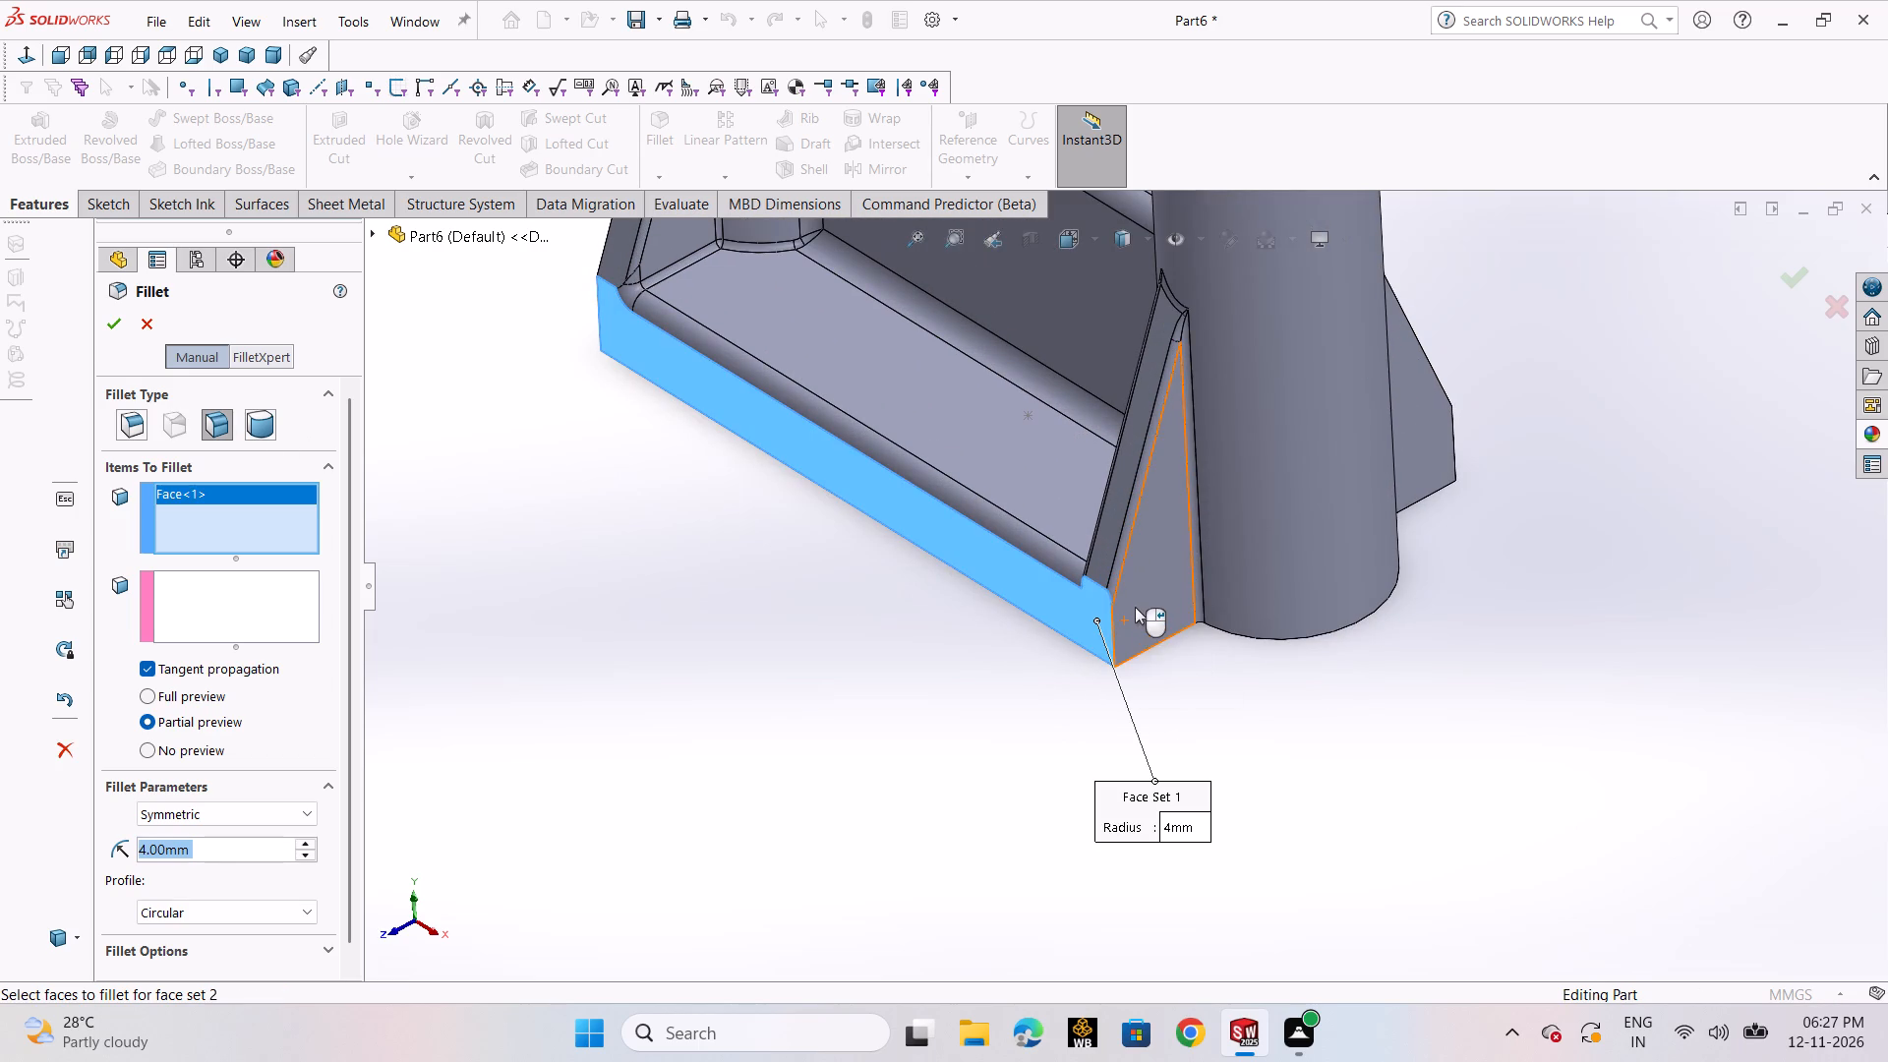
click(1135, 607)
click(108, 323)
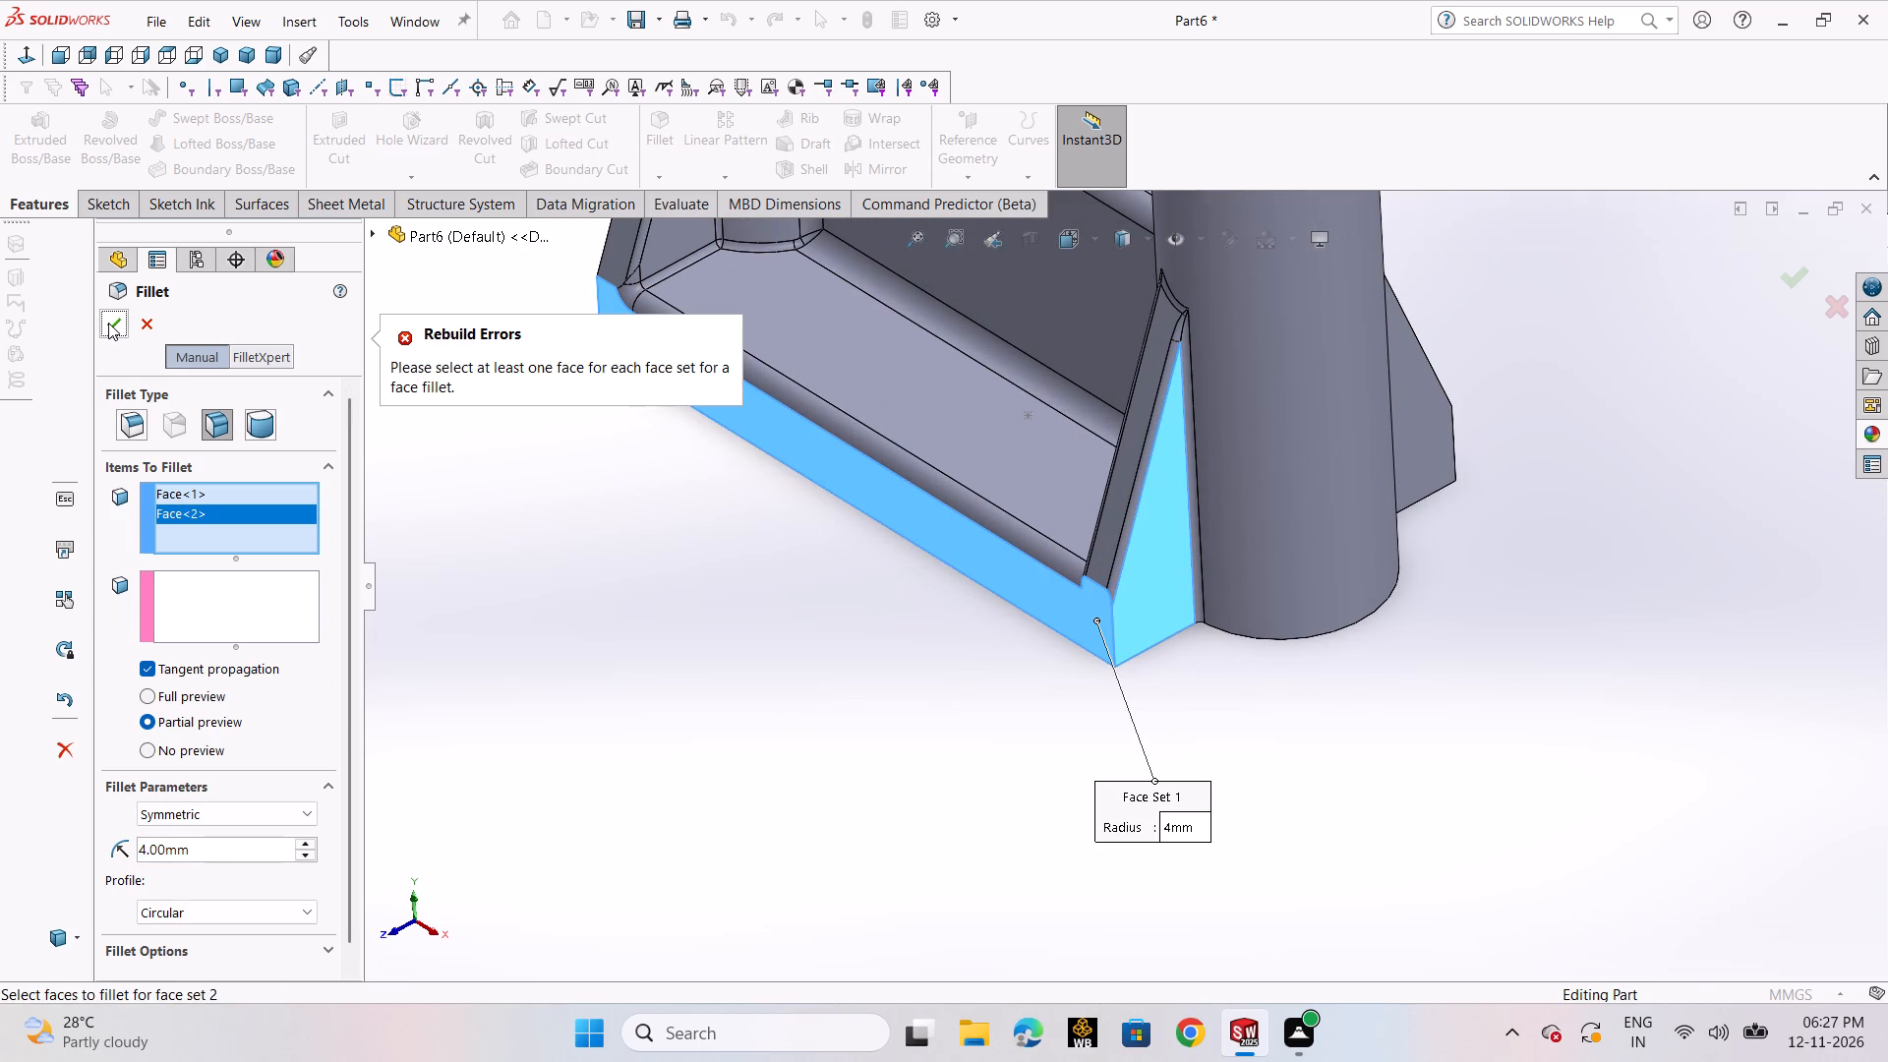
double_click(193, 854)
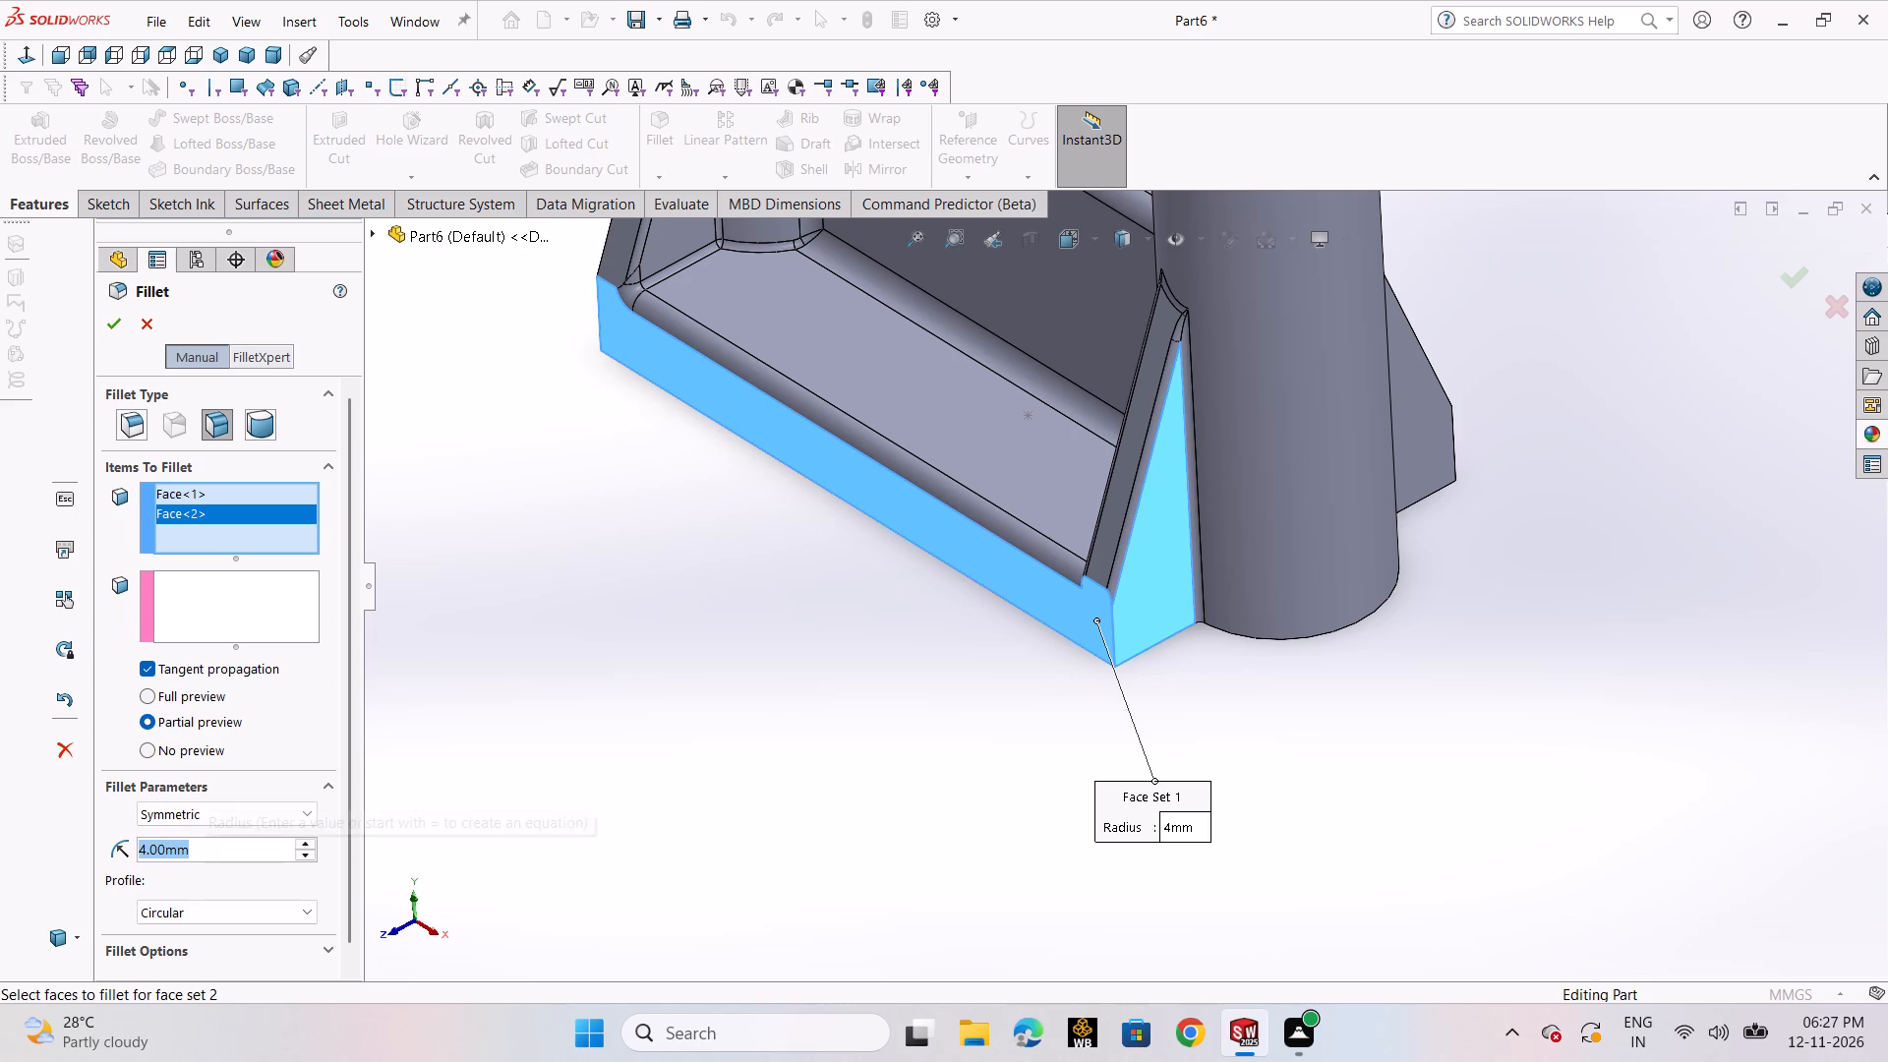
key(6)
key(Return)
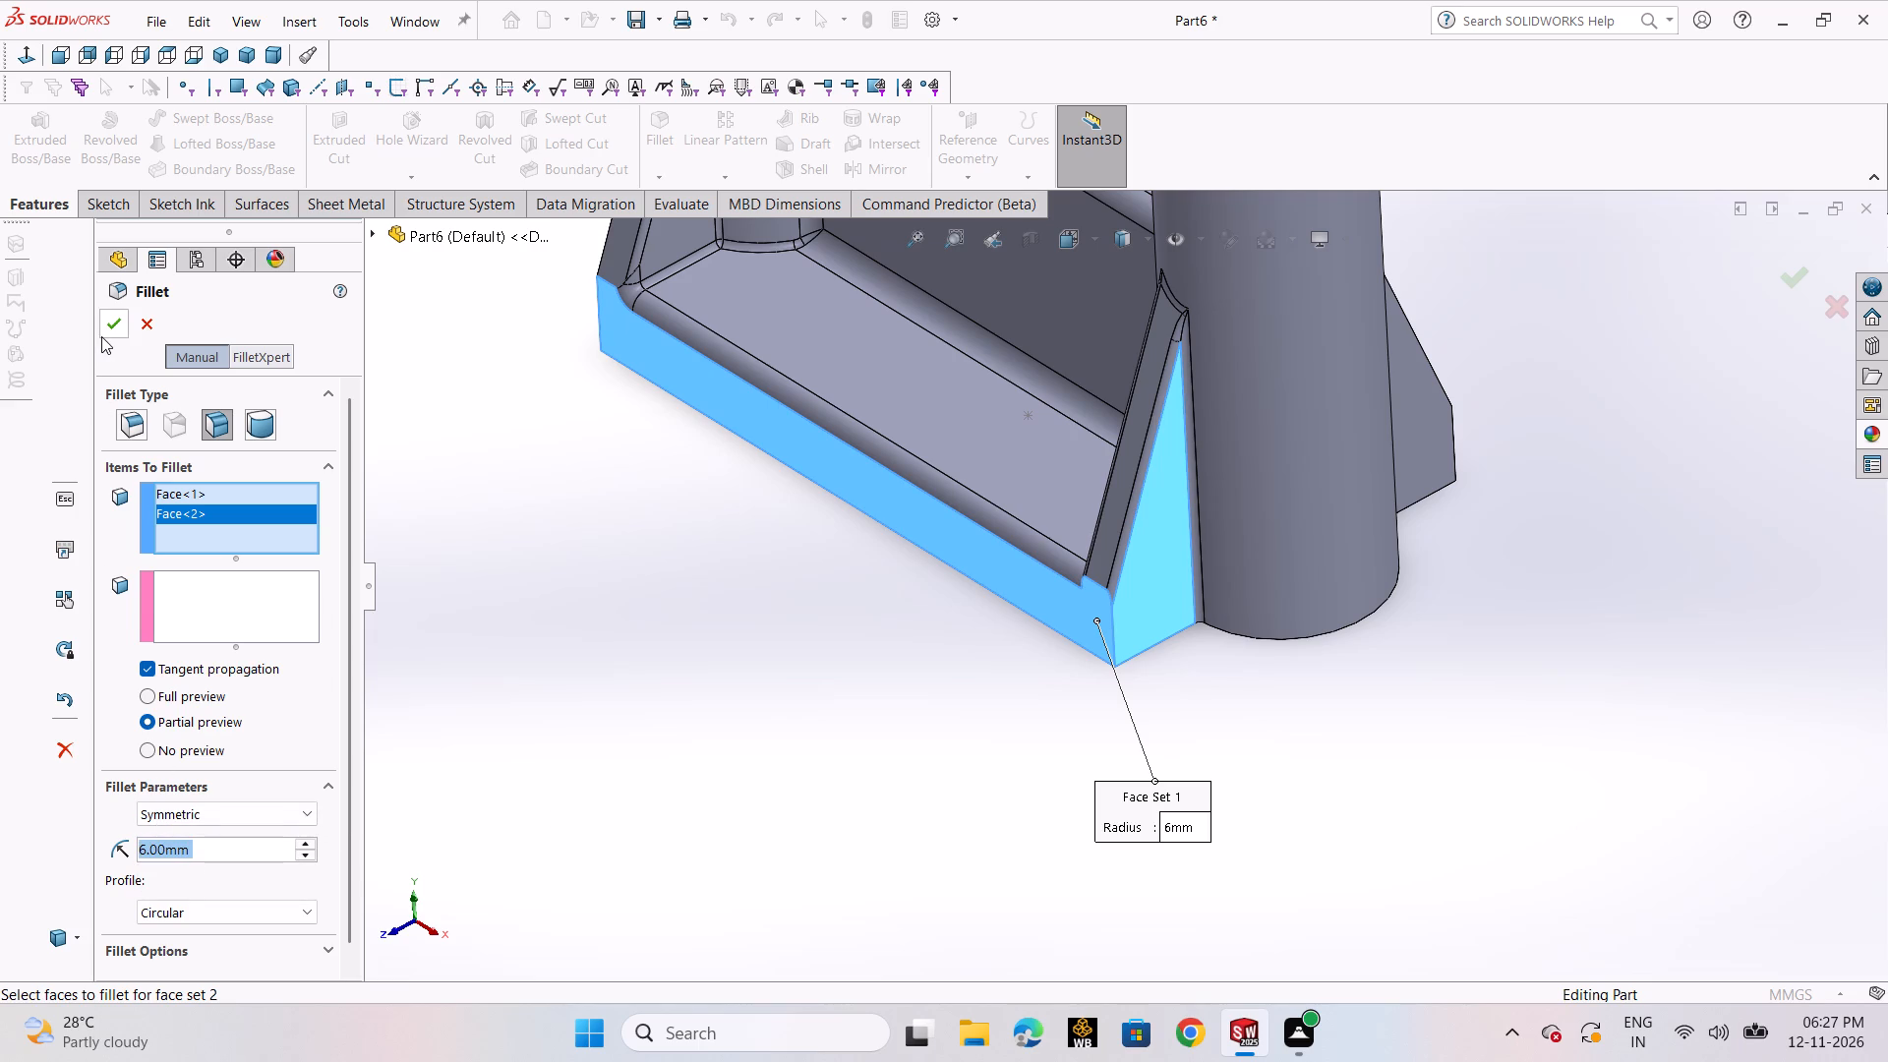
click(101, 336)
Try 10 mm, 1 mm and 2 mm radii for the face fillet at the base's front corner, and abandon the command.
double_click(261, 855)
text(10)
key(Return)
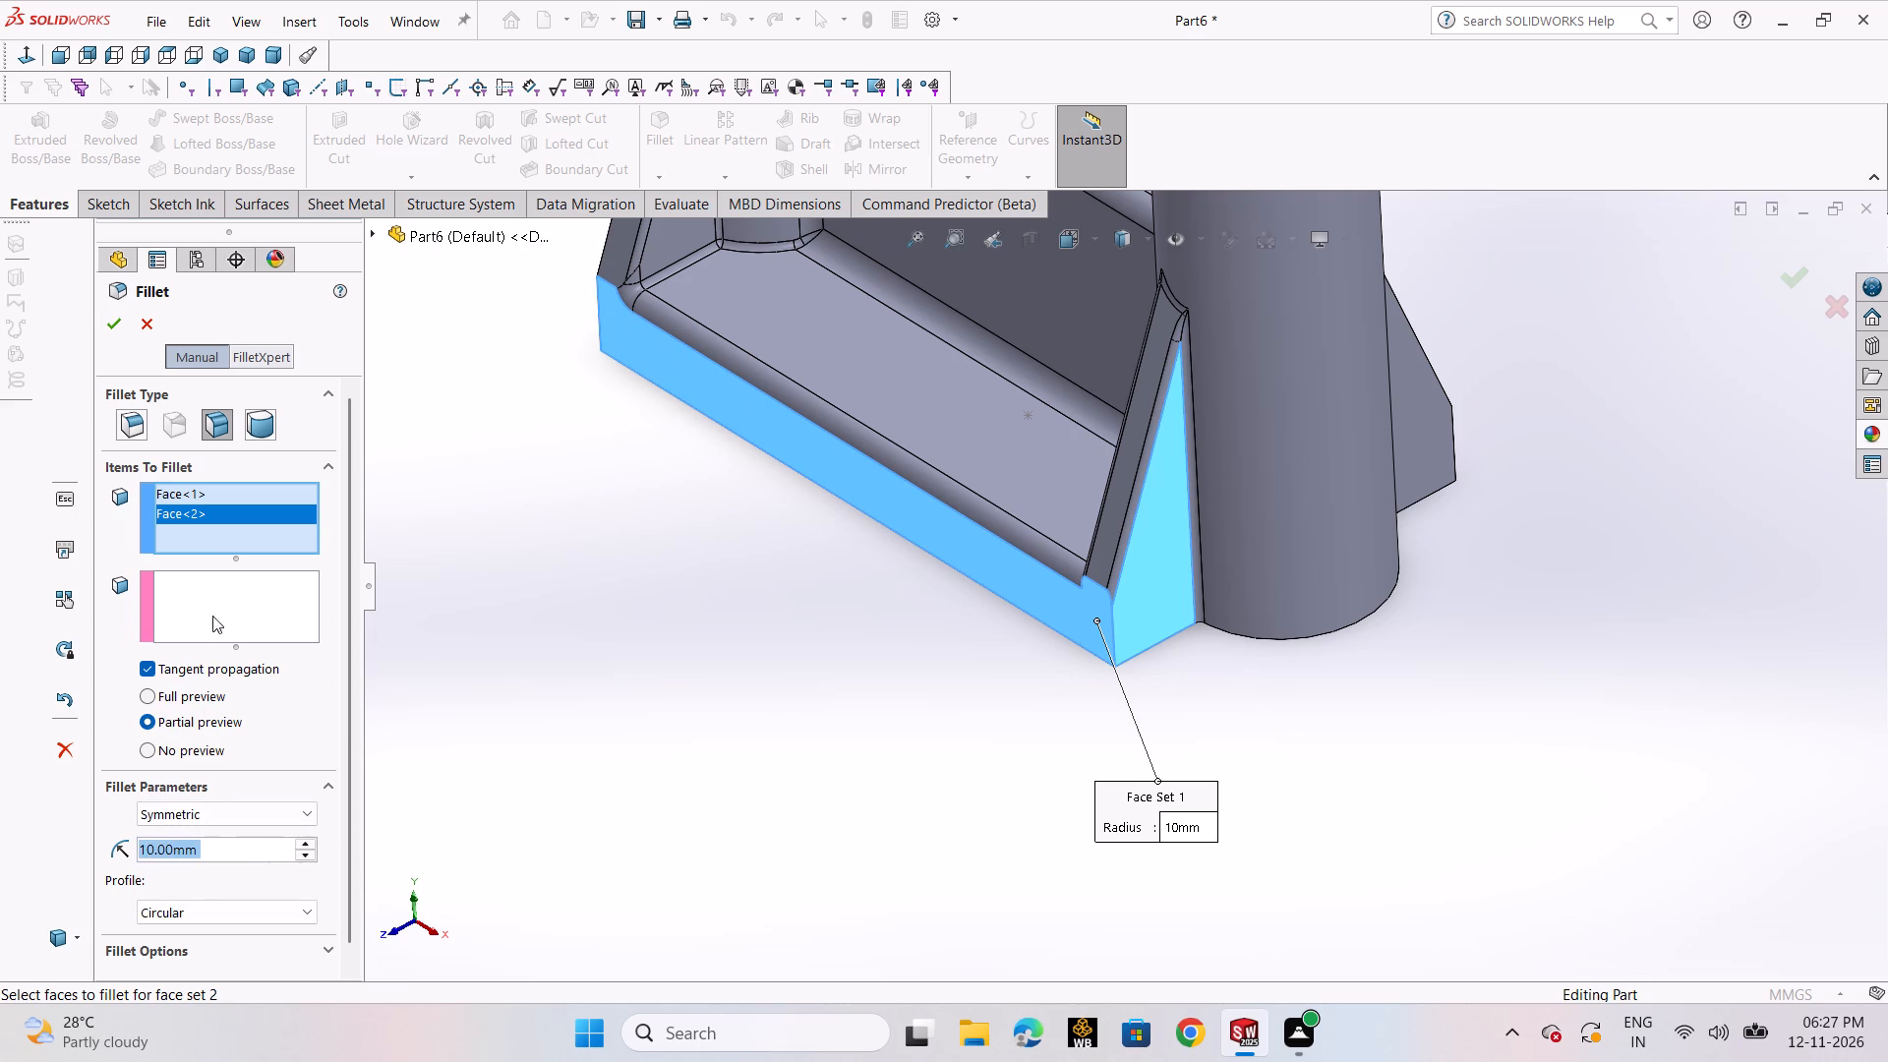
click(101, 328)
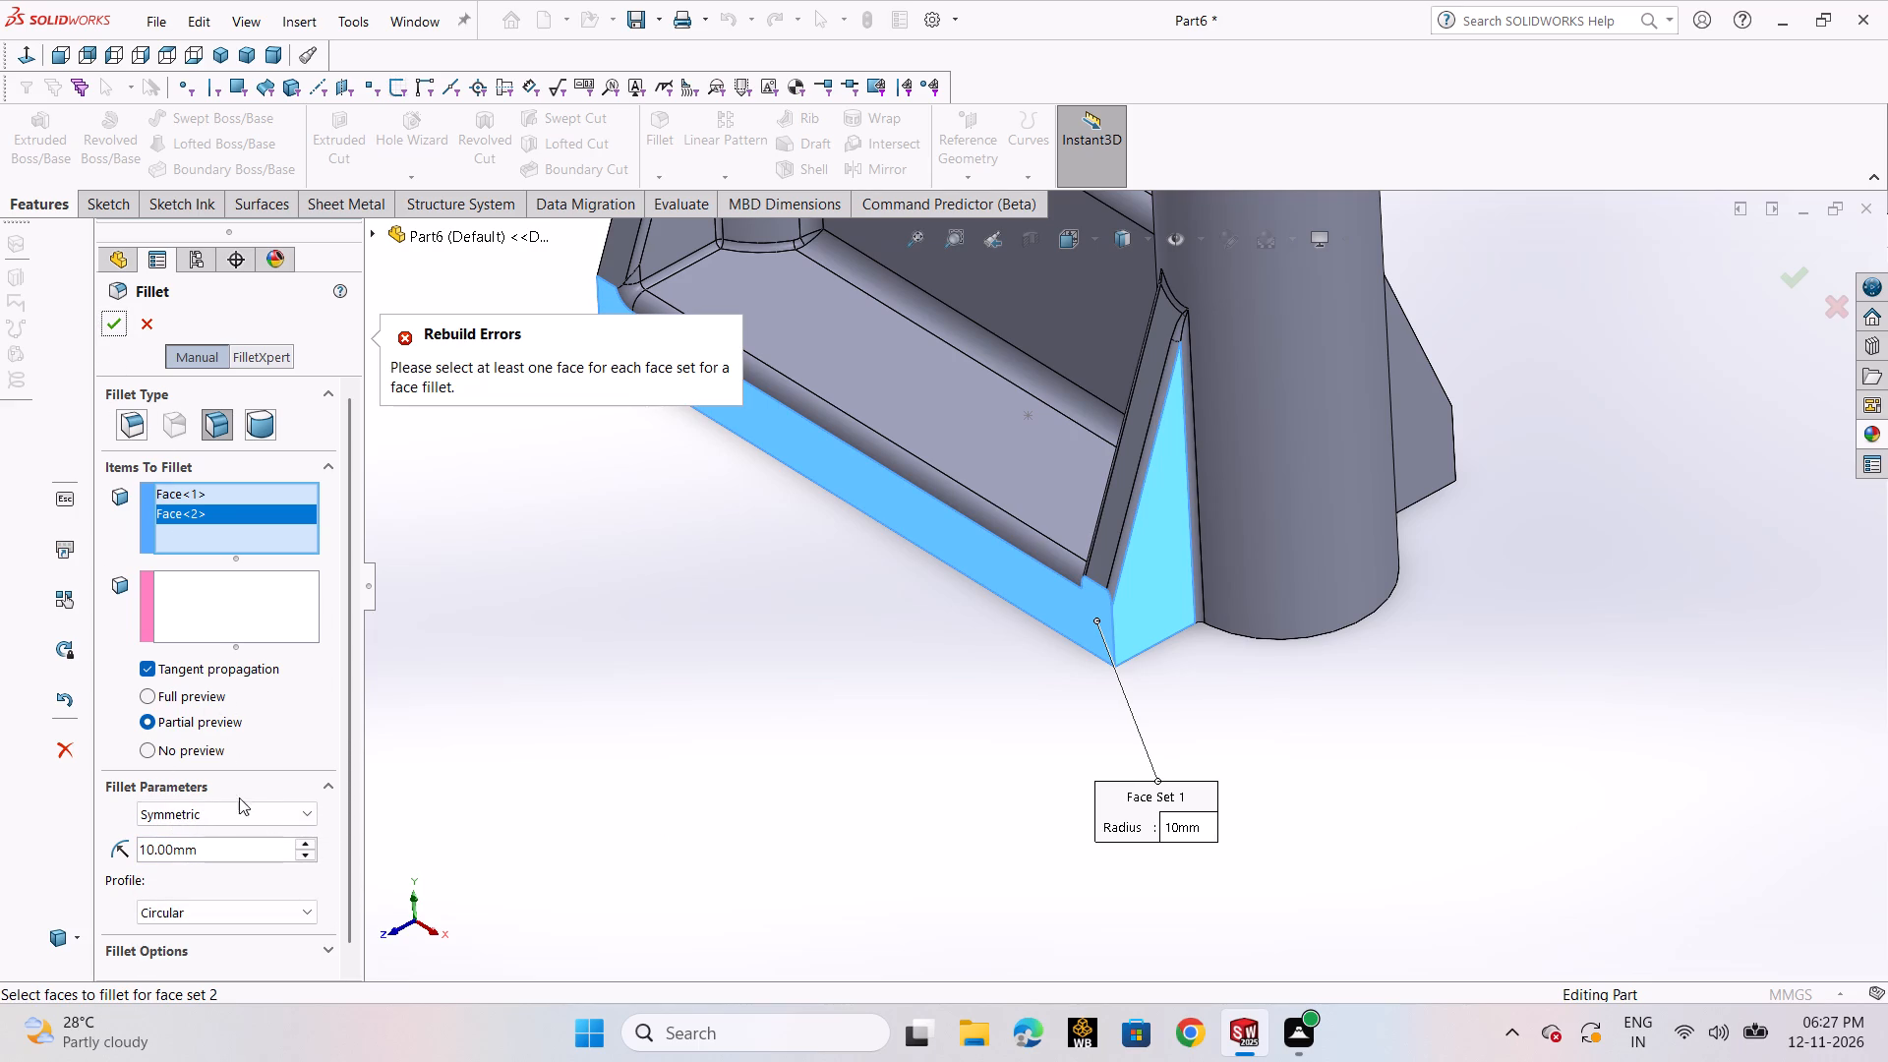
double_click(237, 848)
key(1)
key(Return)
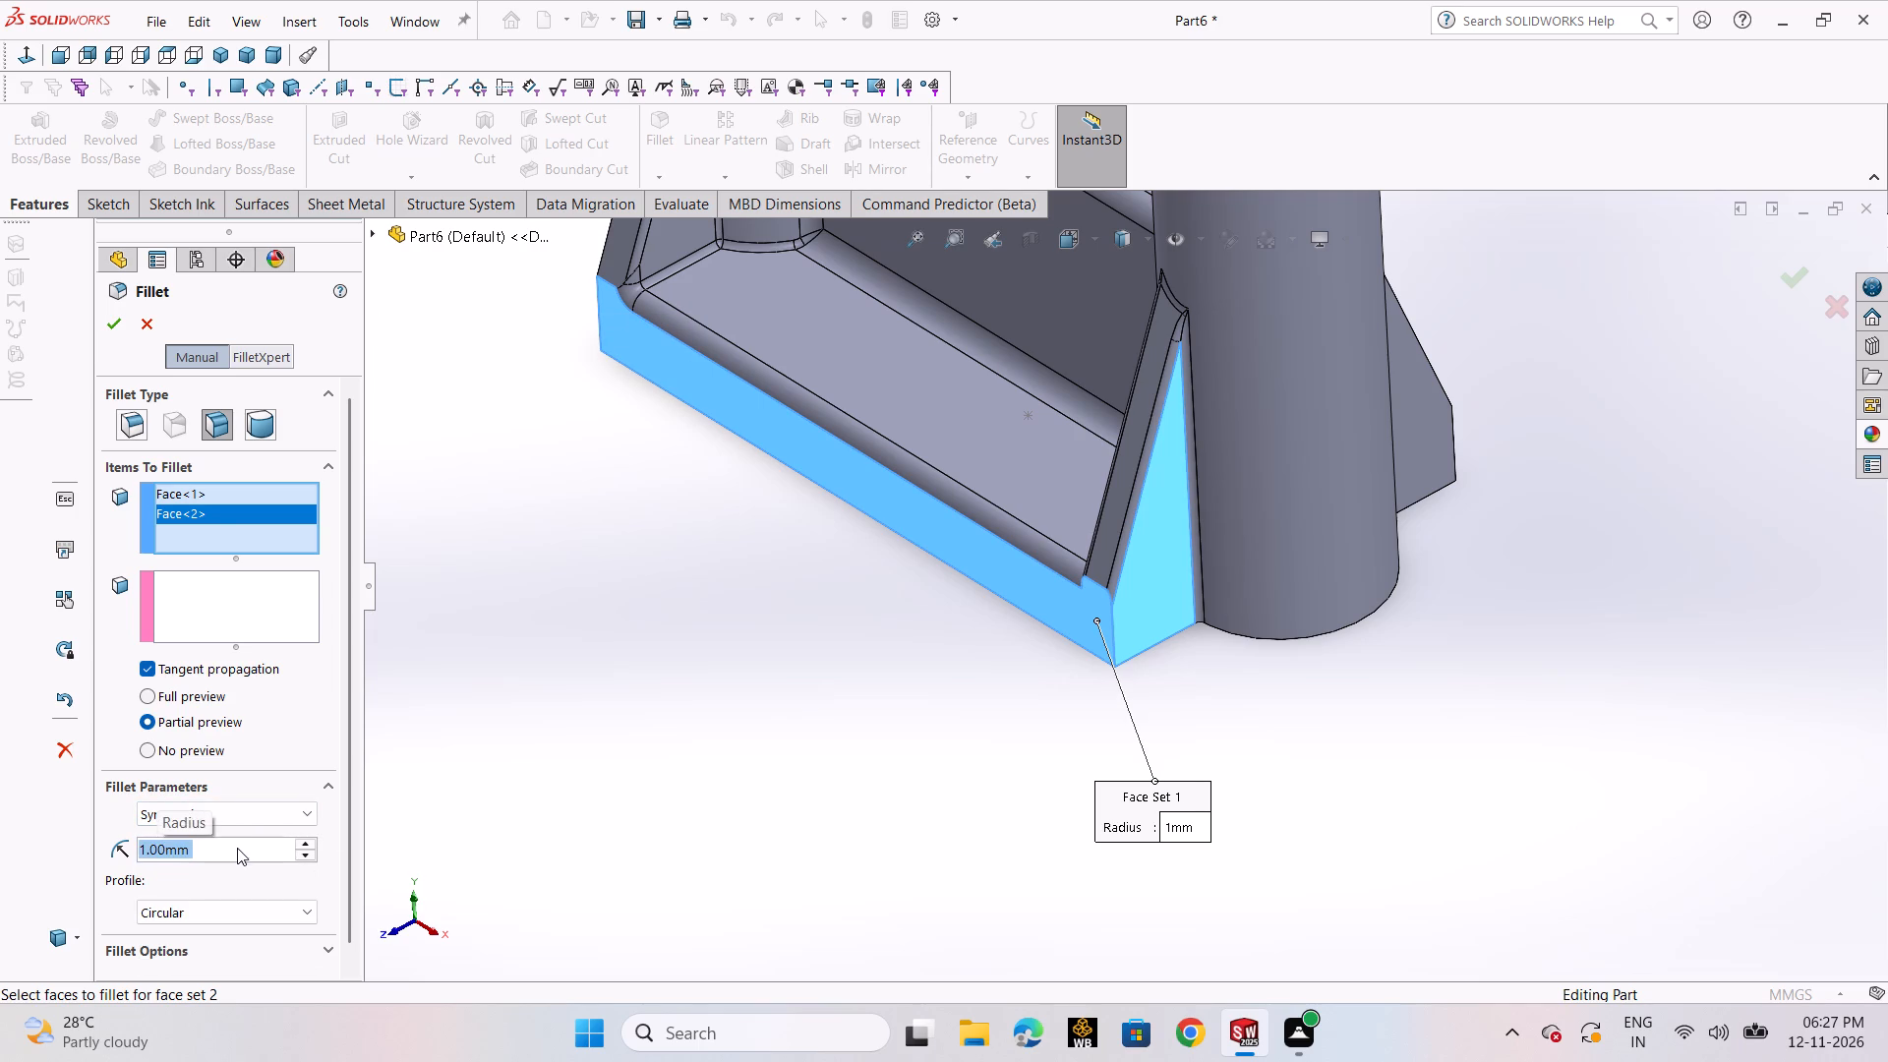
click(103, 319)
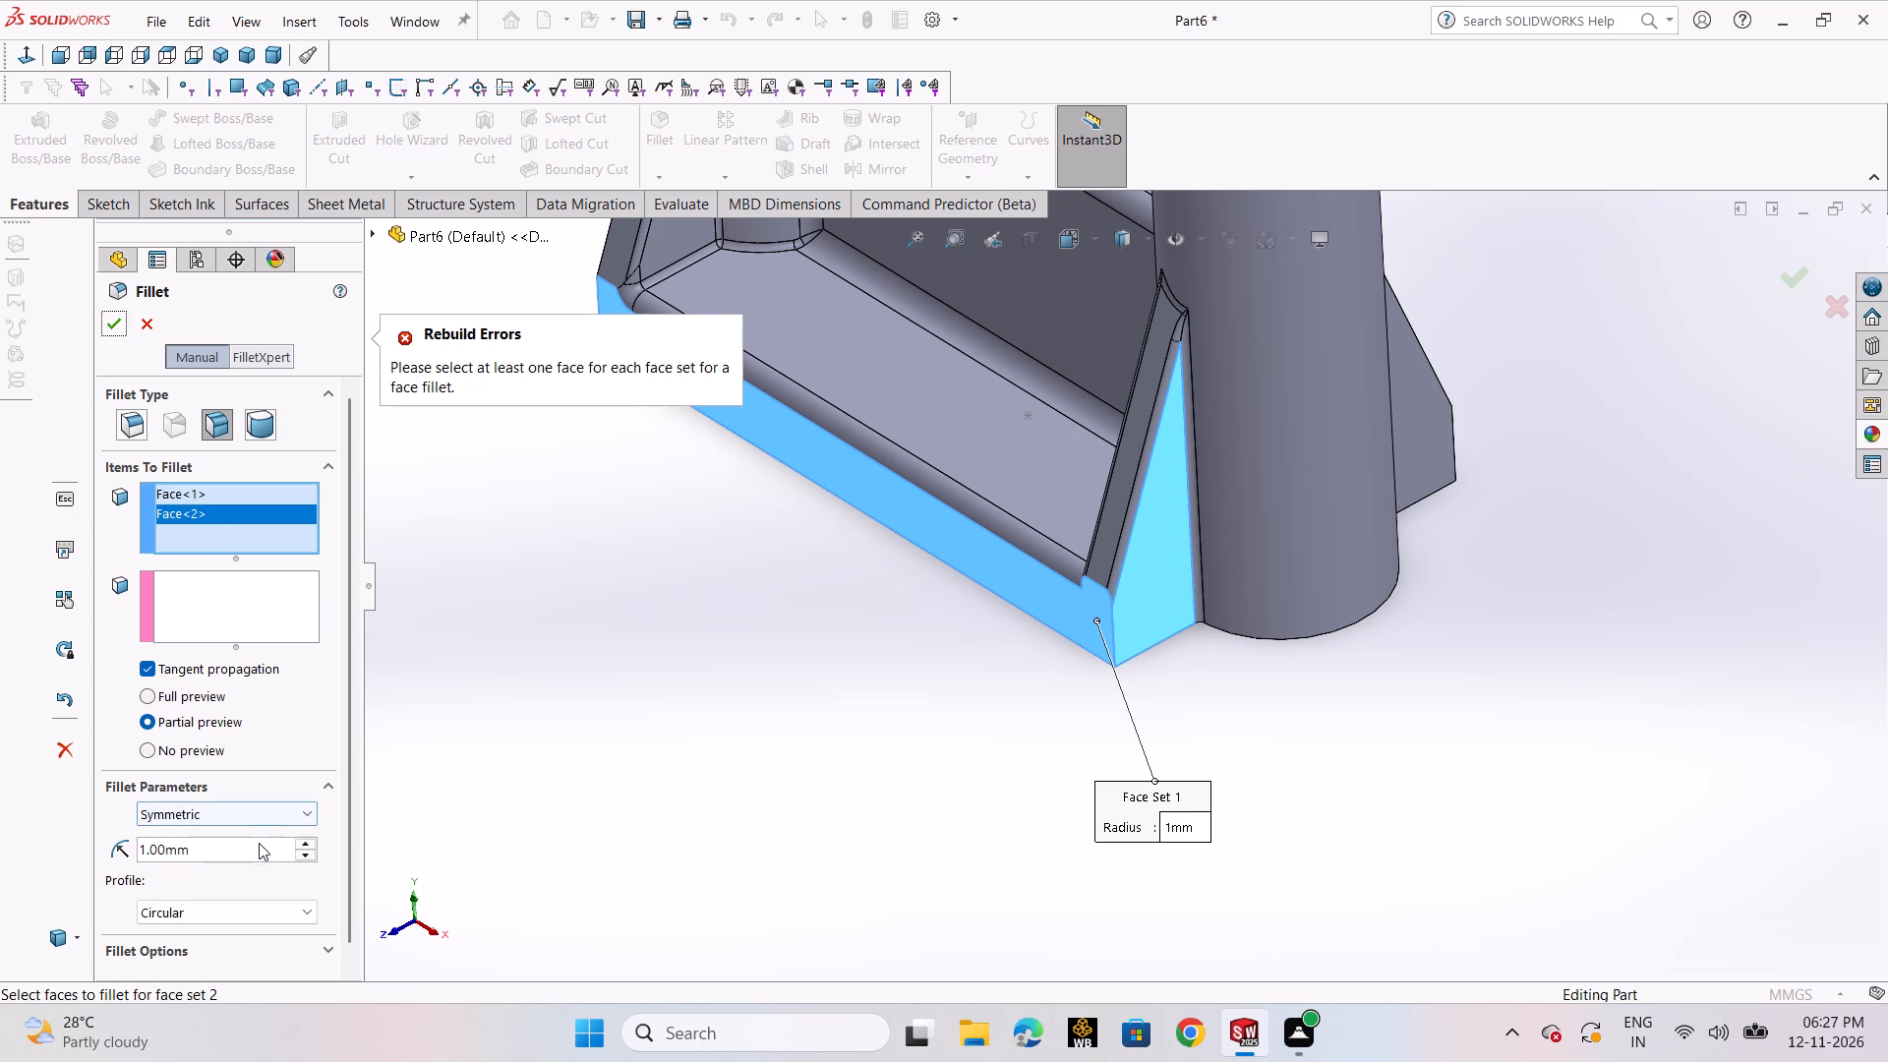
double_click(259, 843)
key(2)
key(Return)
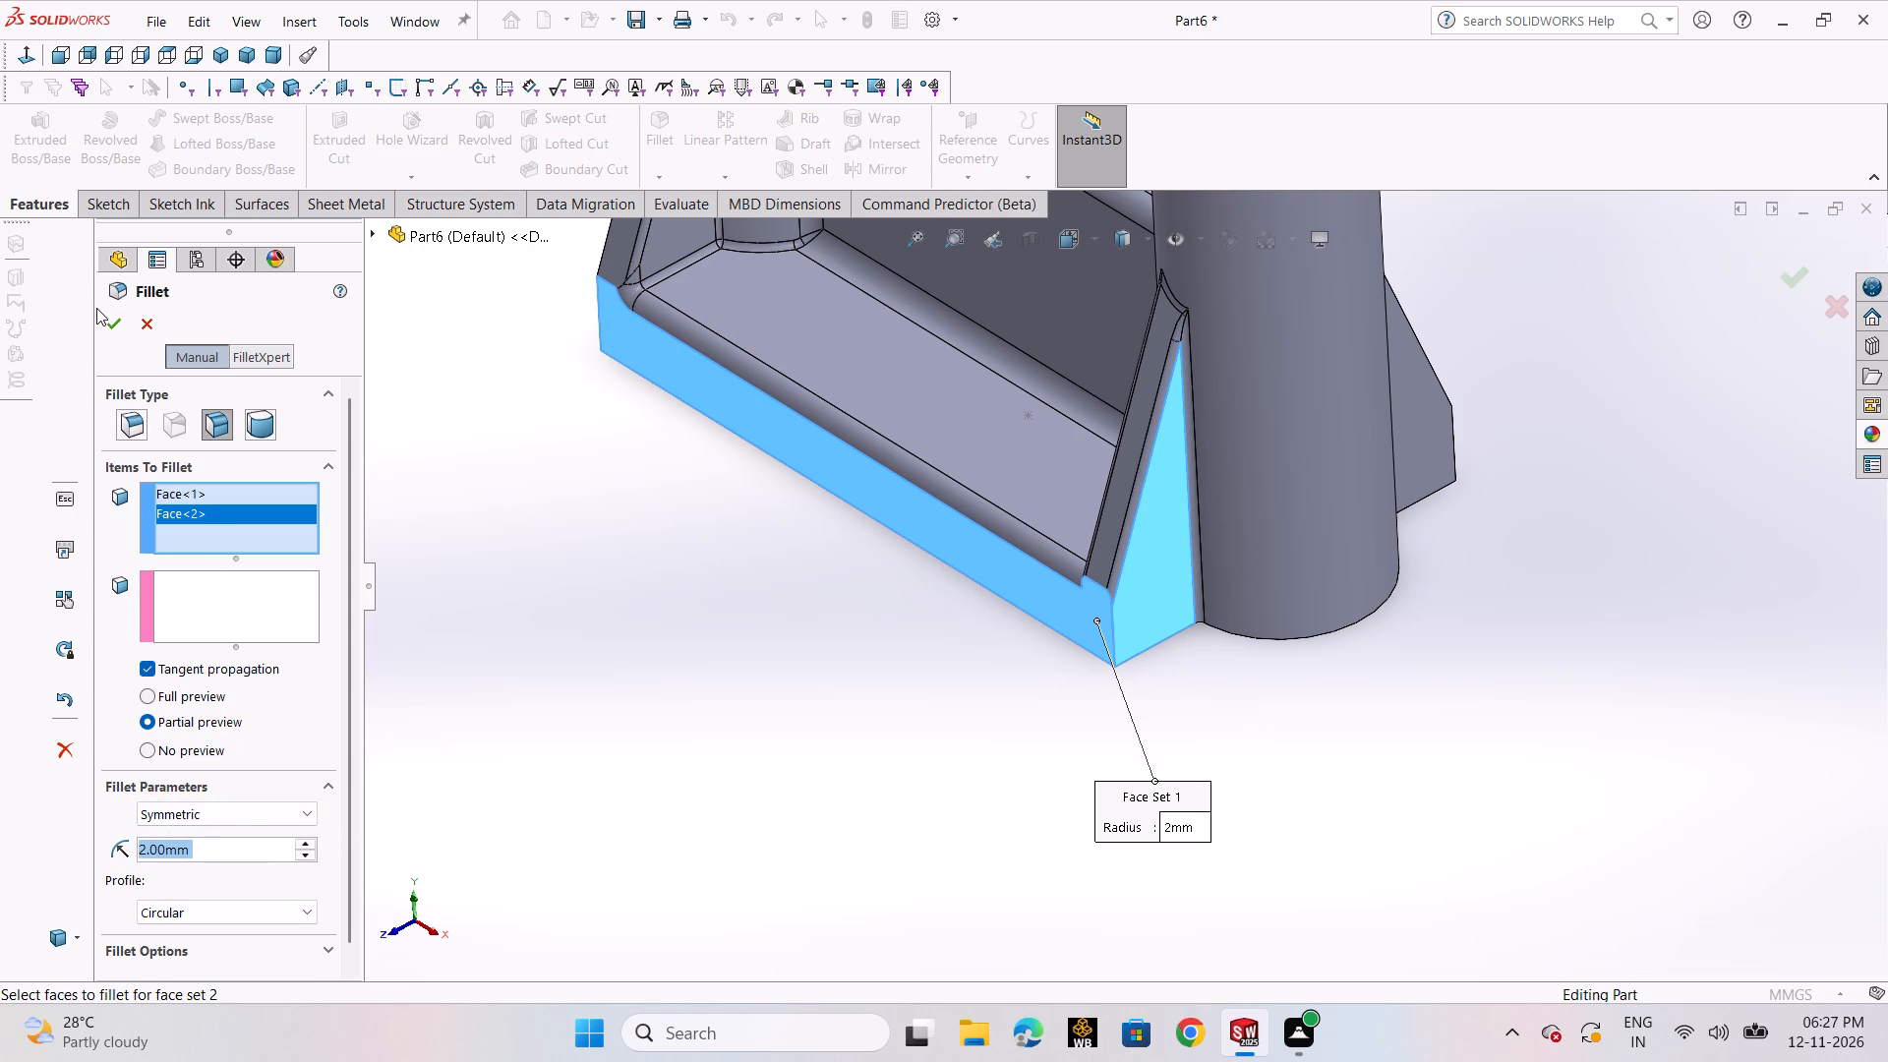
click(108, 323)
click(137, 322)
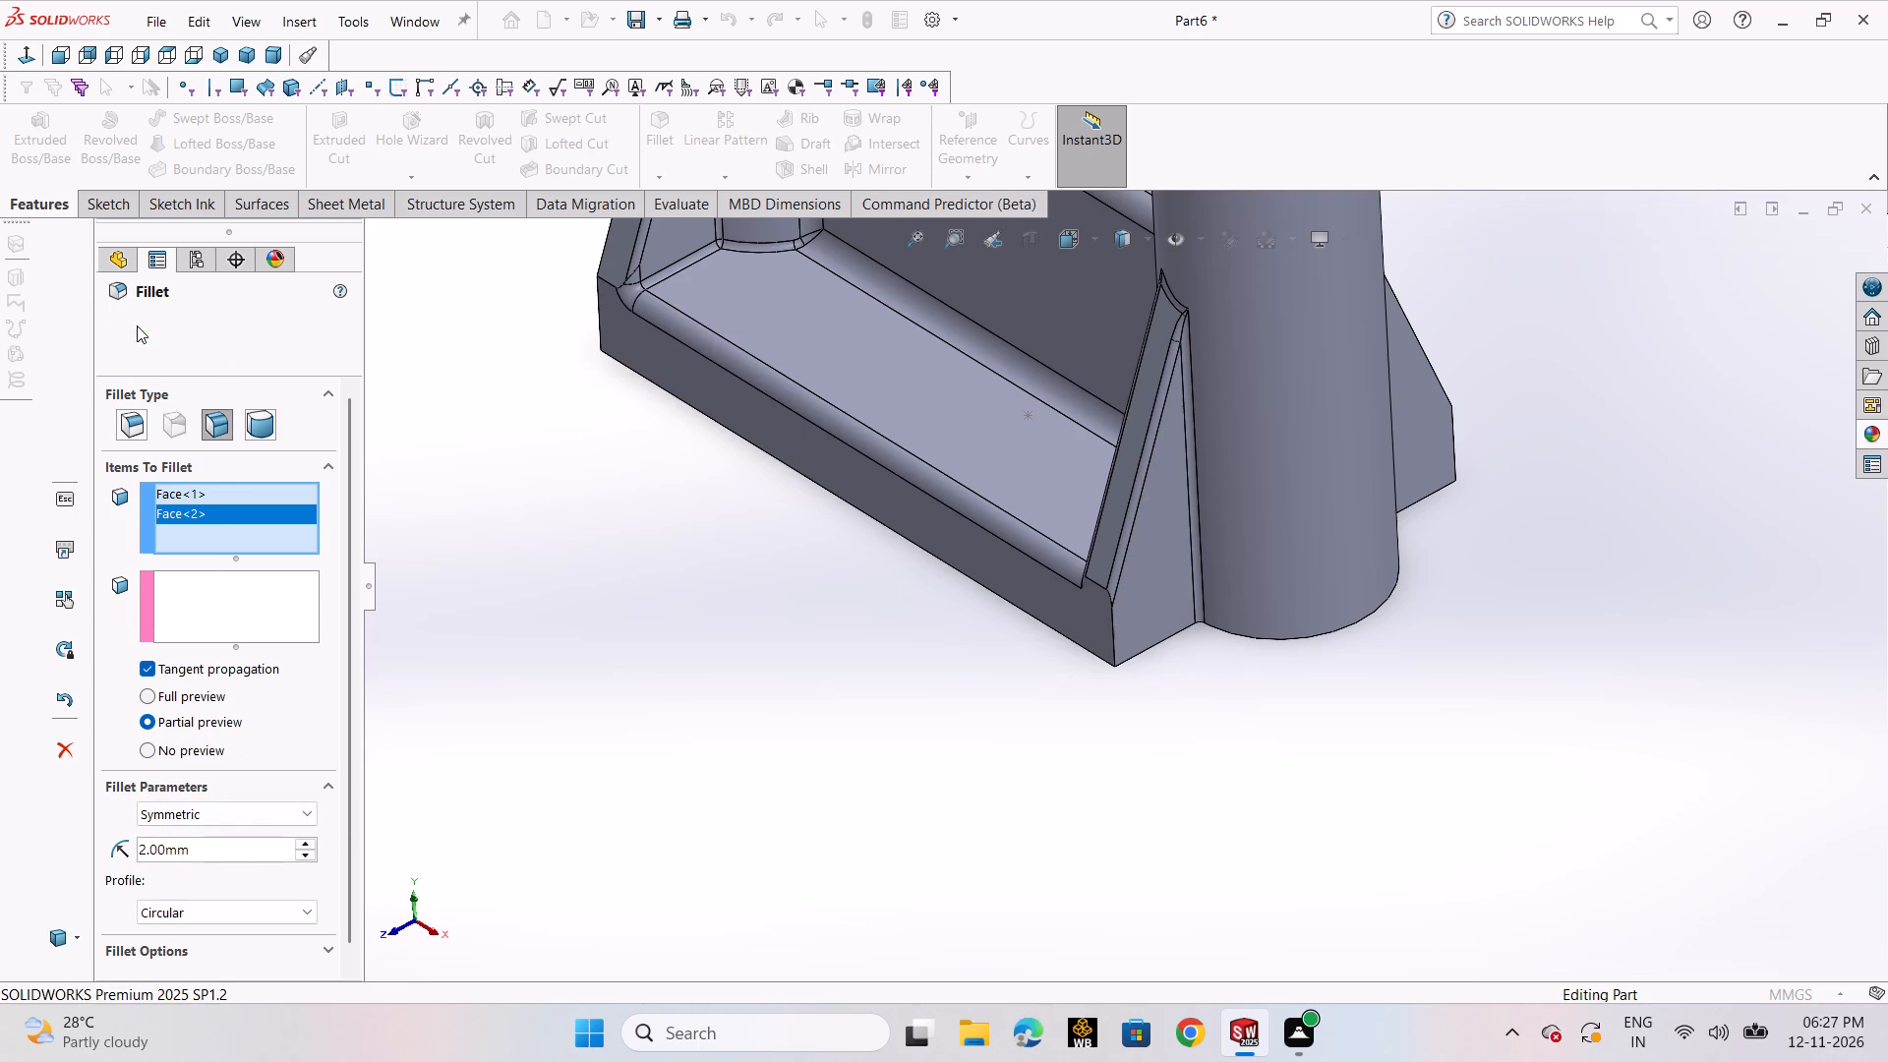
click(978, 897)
Set up a 4 mm face fillet on the base's opposite side, using its top face and long back face.
scroll(1155, 721, up, 4)
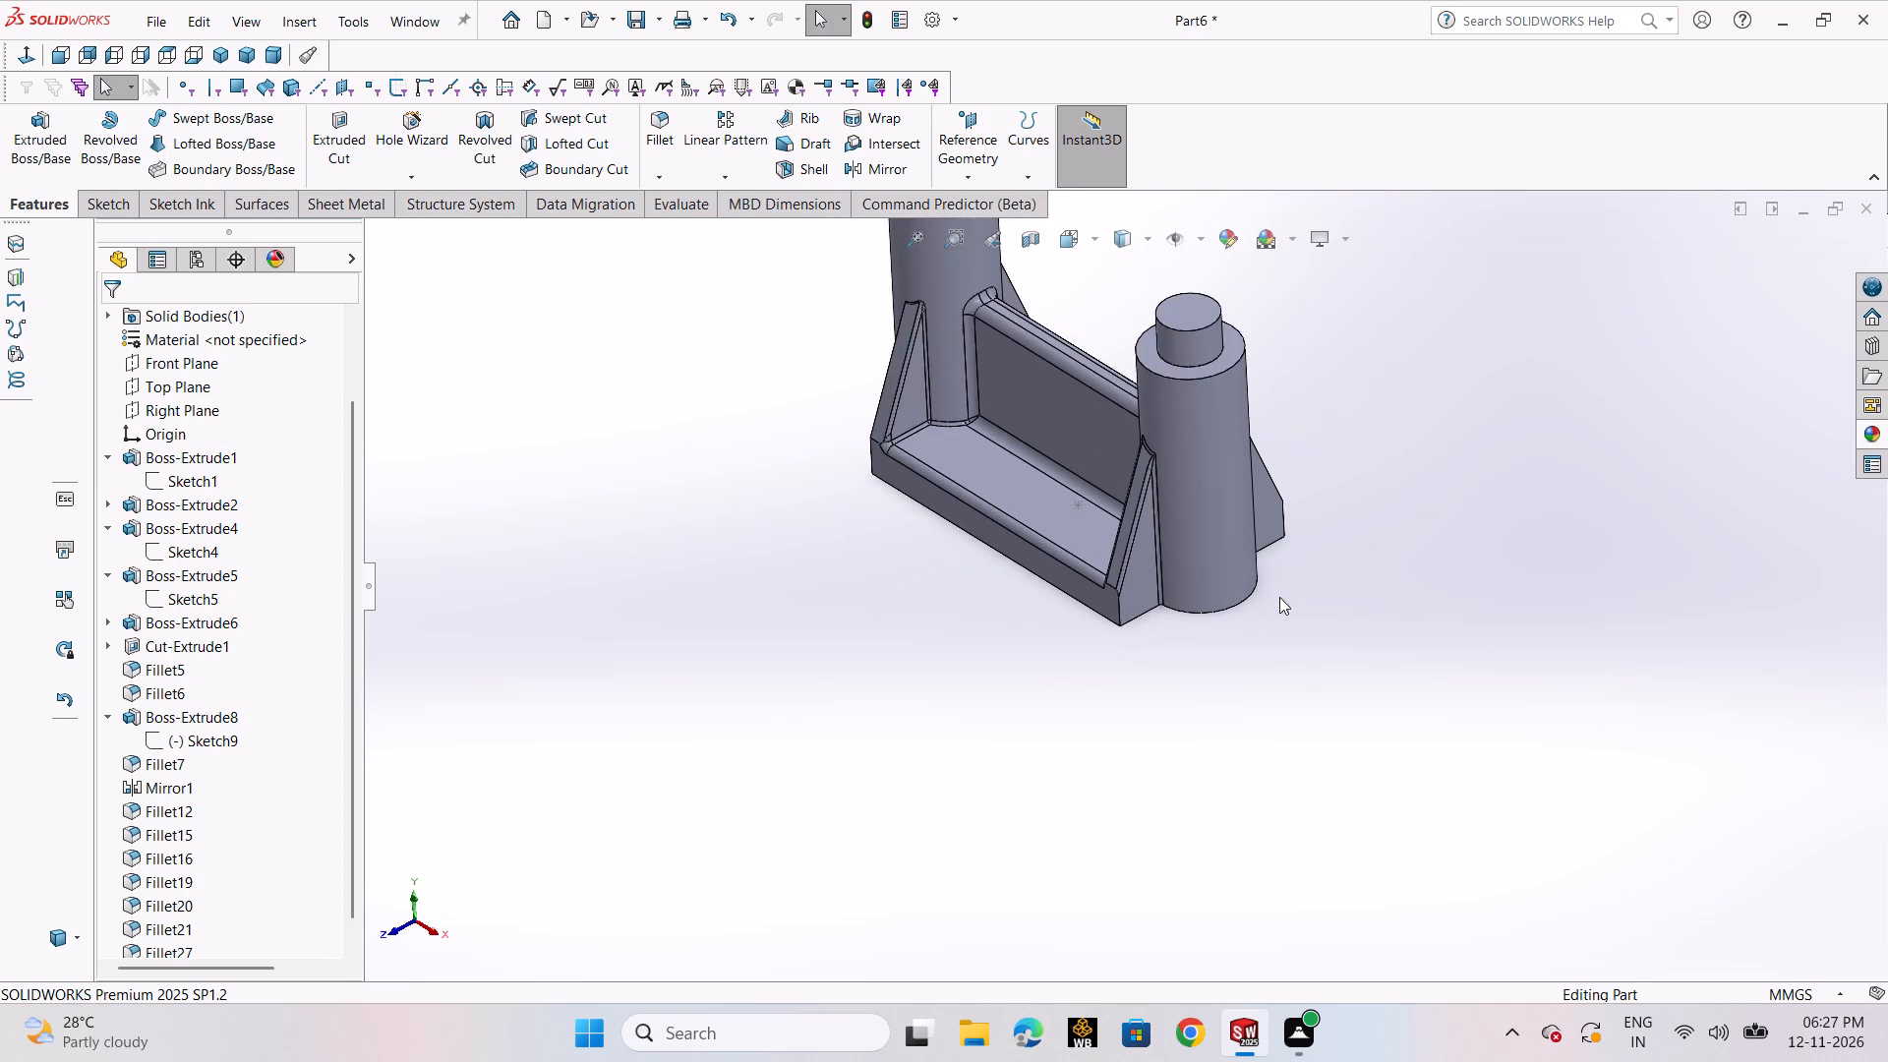
scroll(1279, 592, up, 2)
scroll(1317, 492, up, 1)
middle_drag(1292, 491, 1152, 619)
scroll(1226, 476, down, 5)
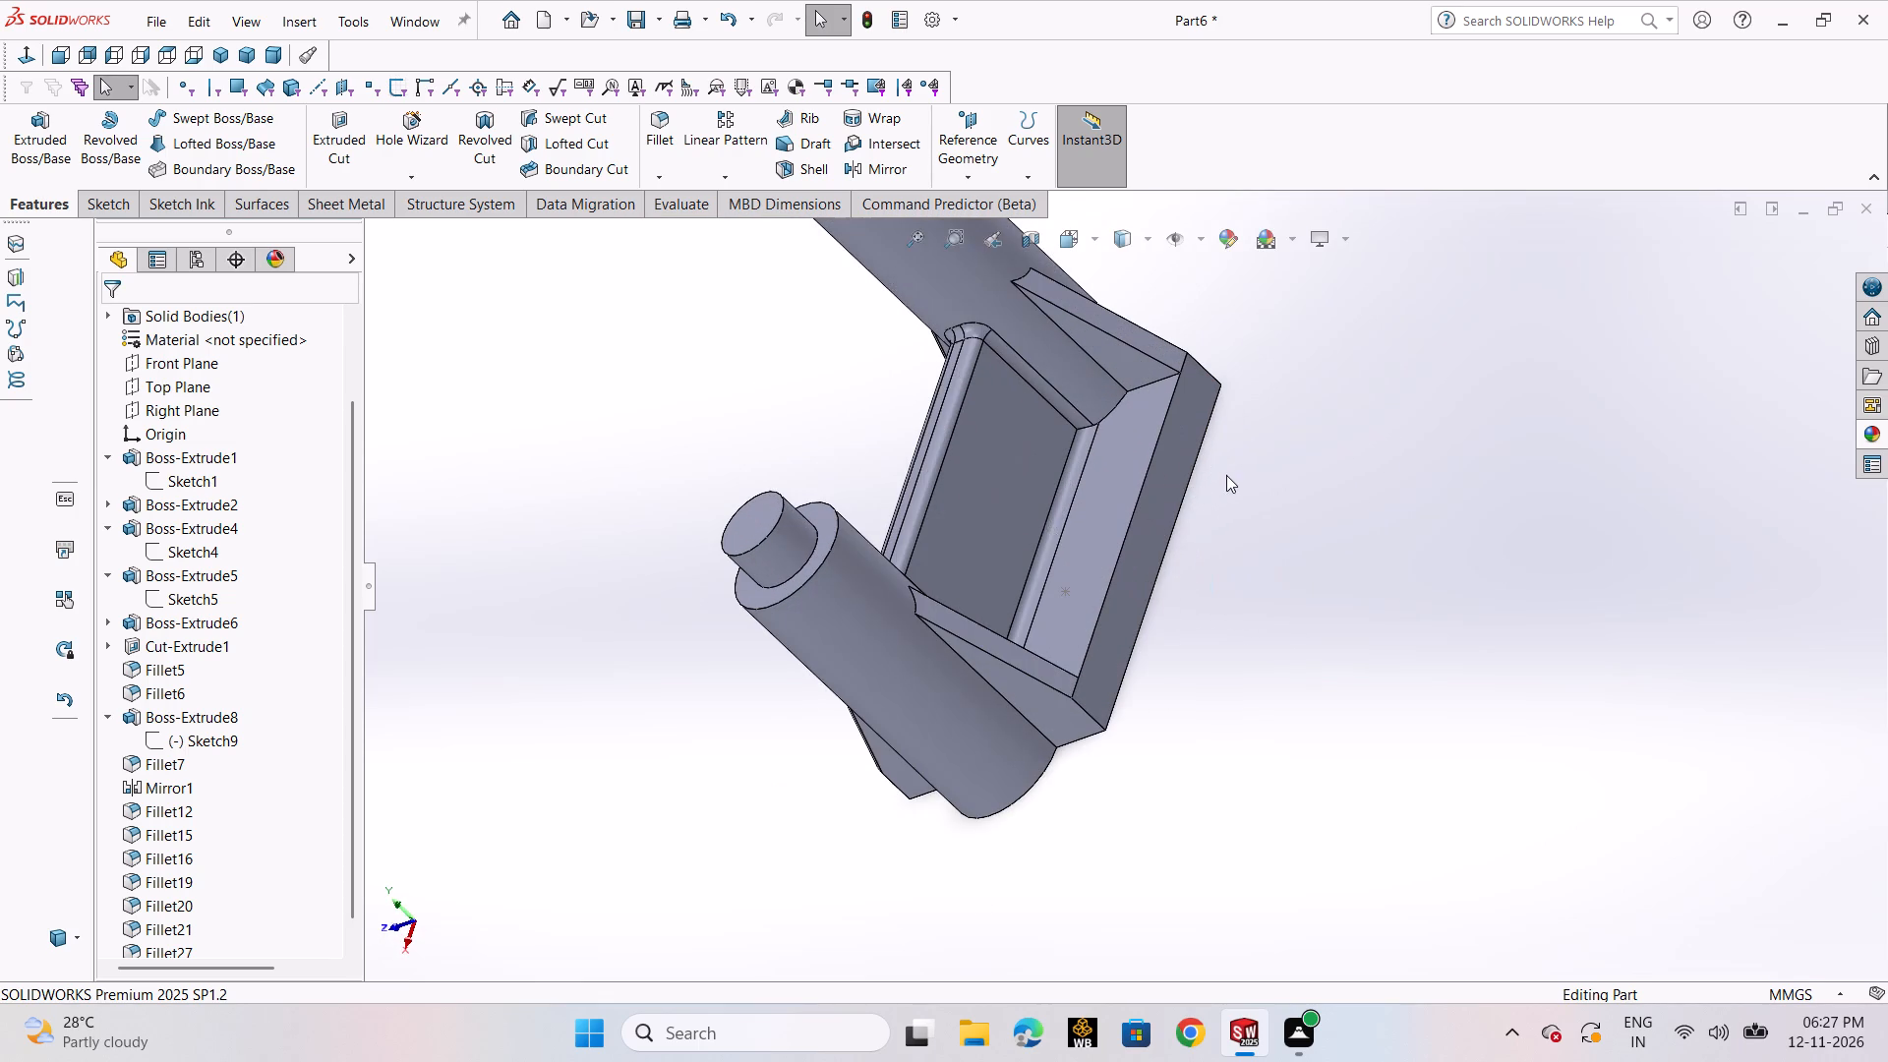
click(652, 137)
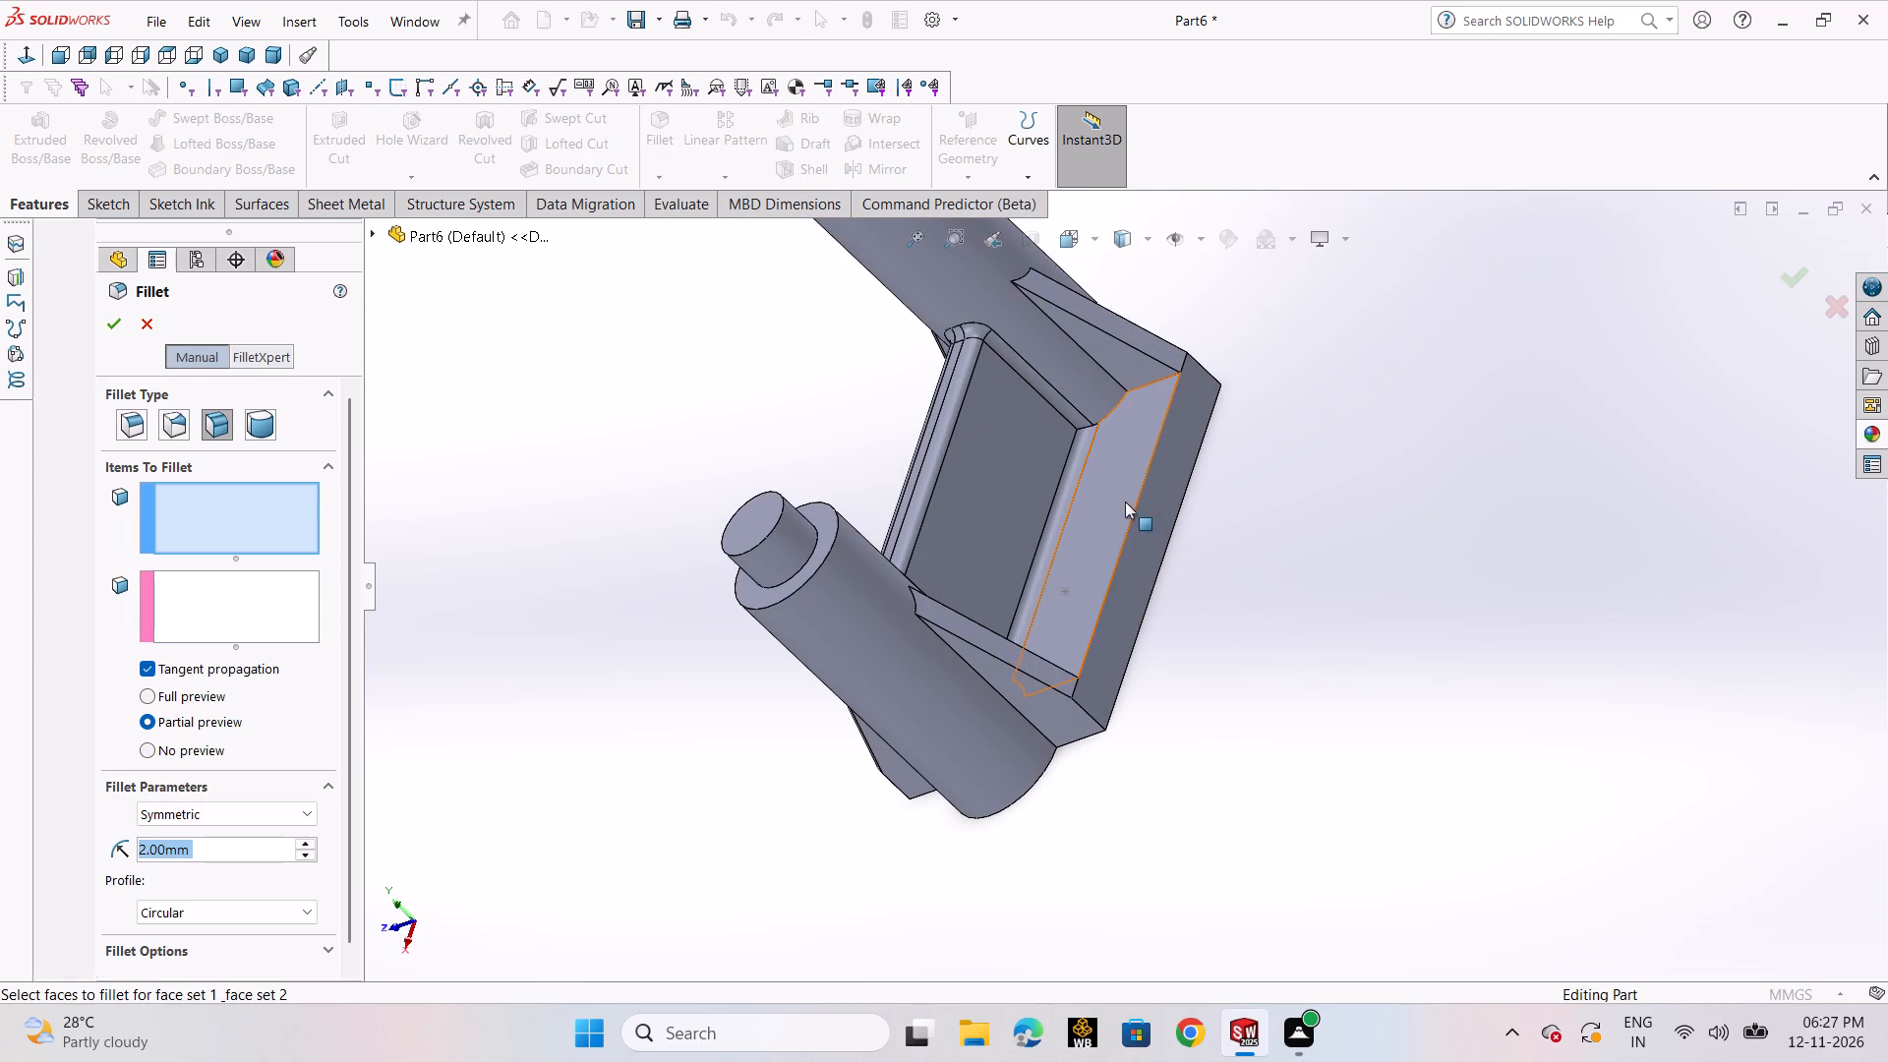
click(1113, 493)
click(1158, 512)
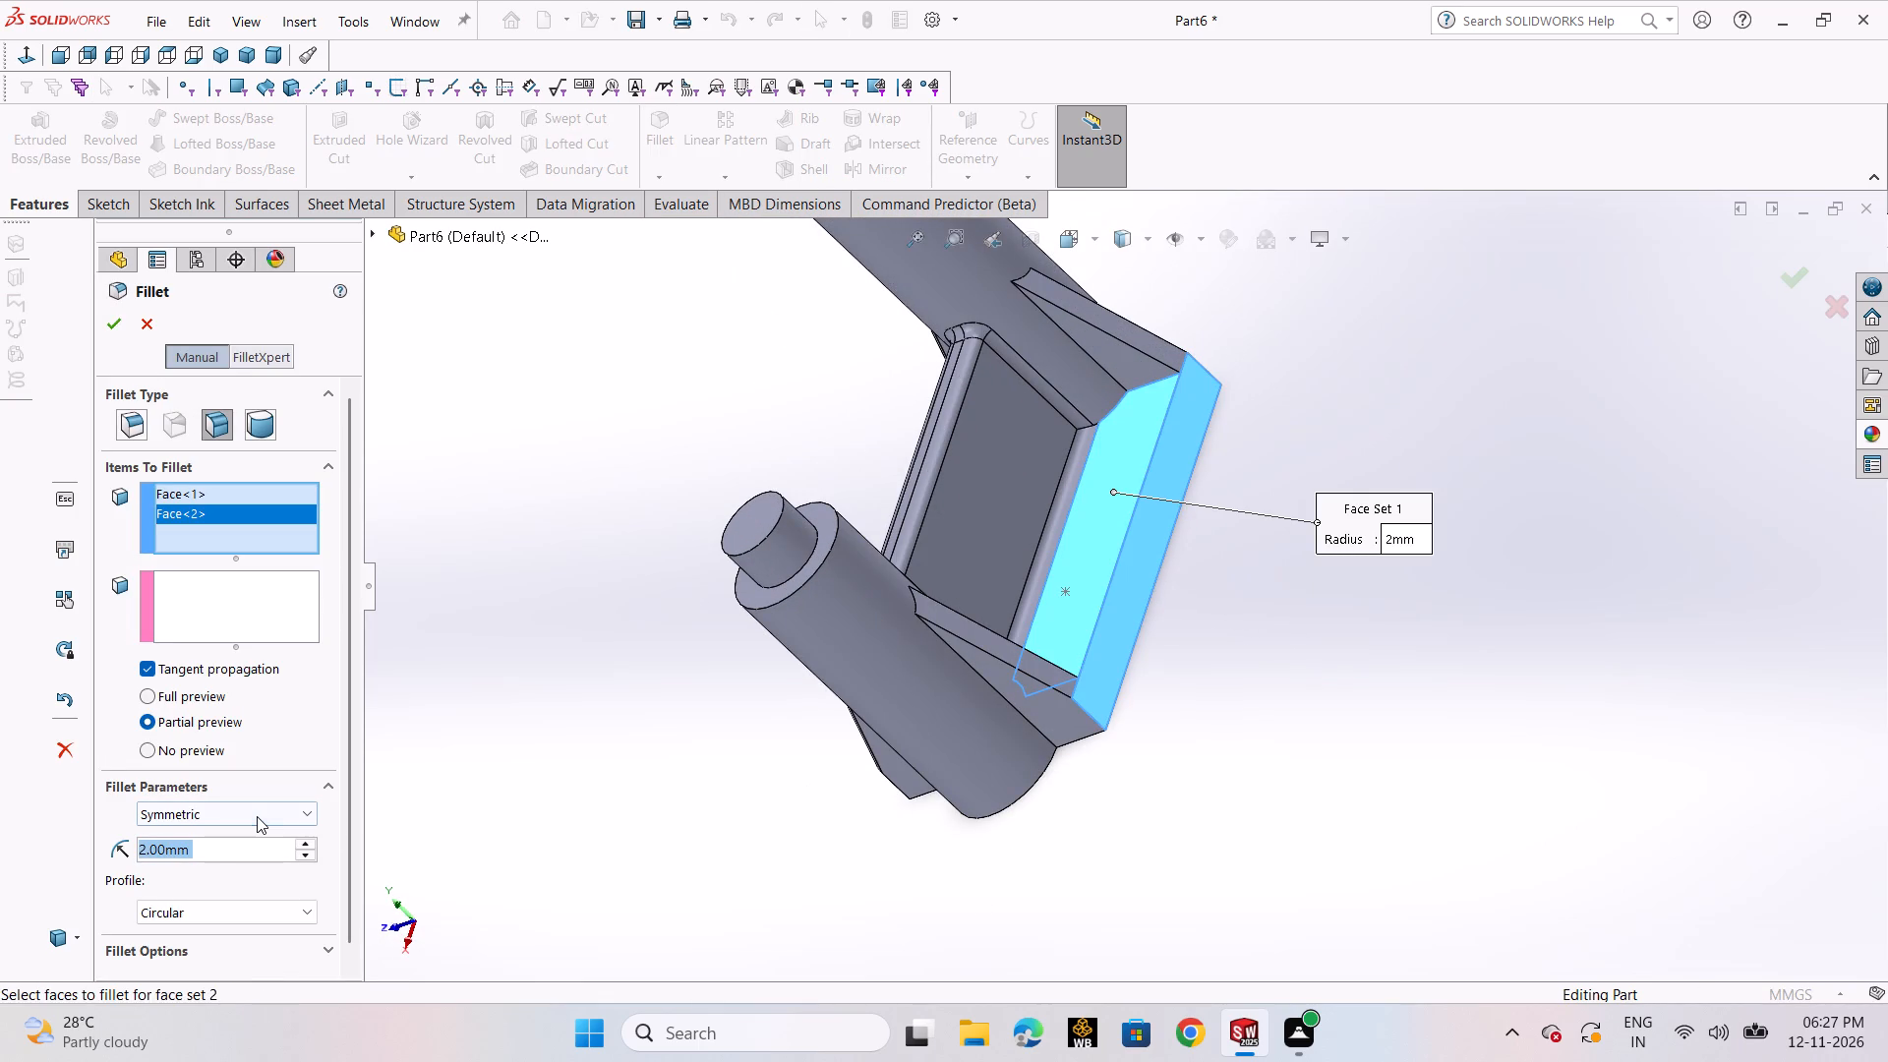
key(4)
key(Return)
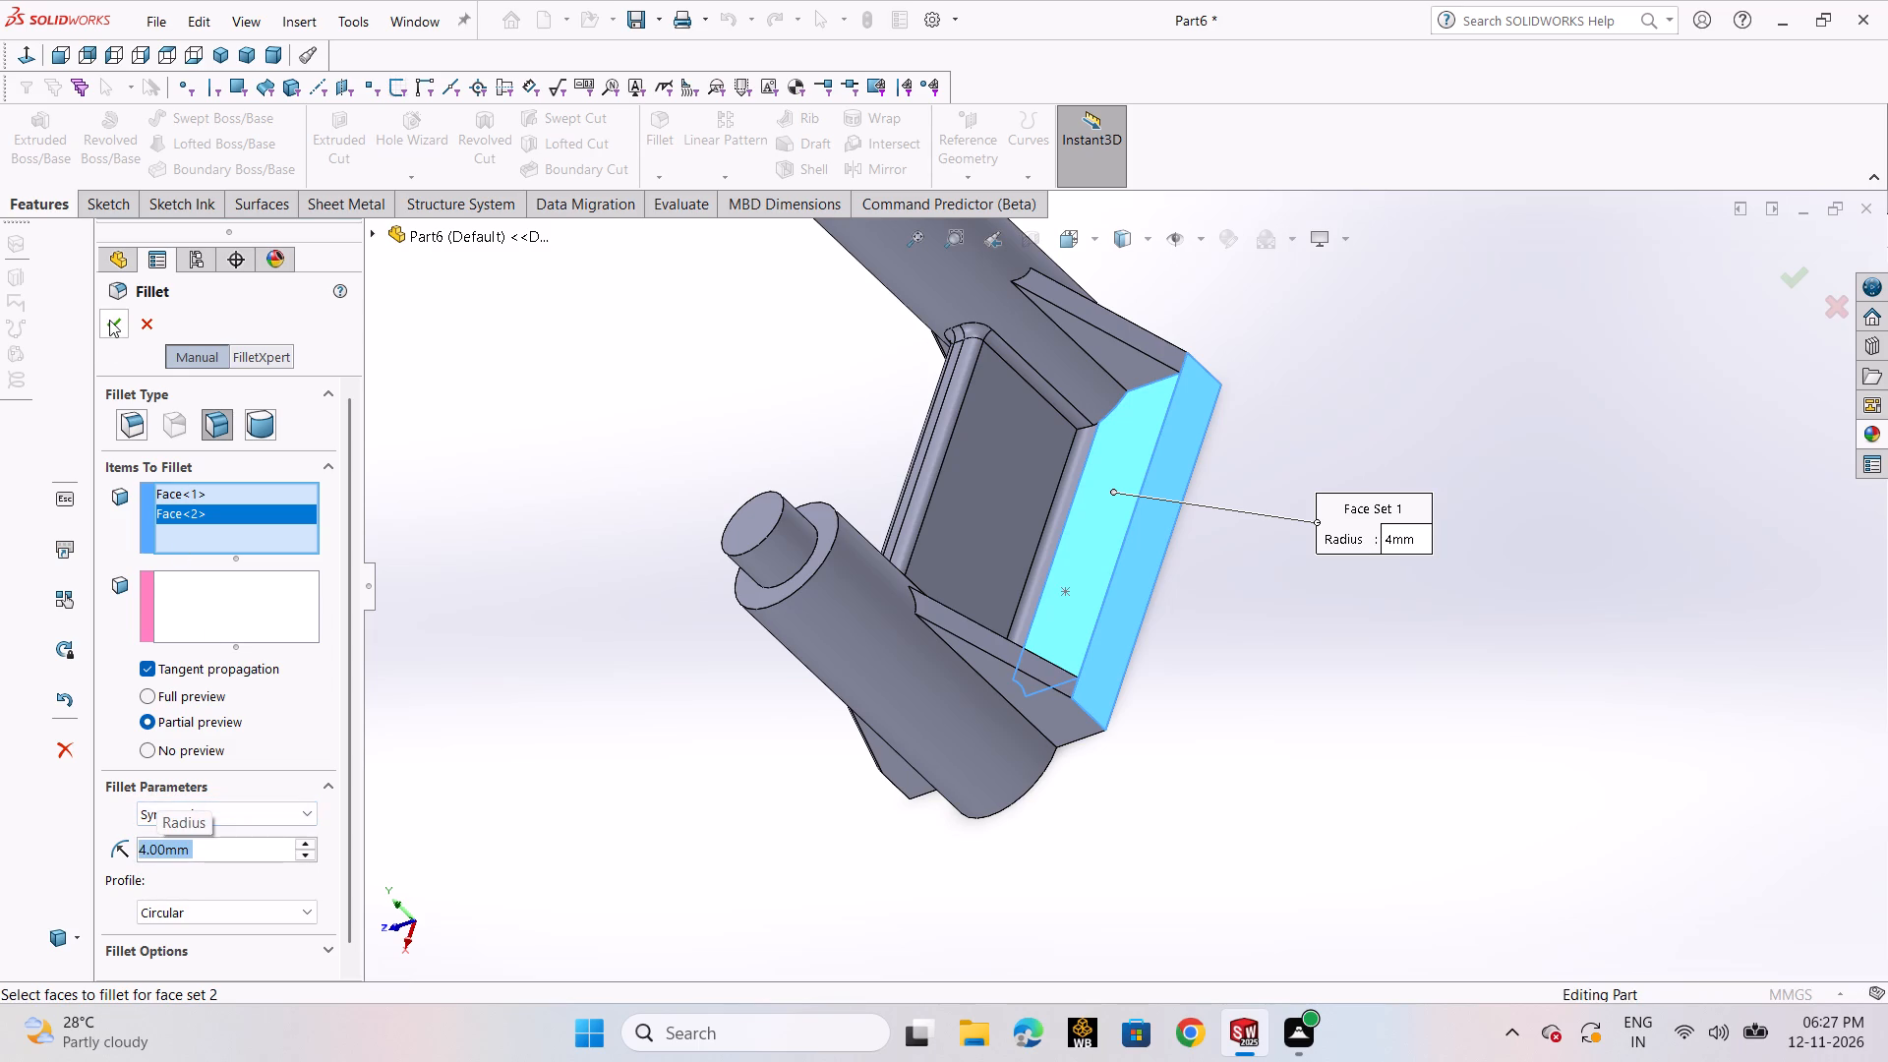
click(106, 318)
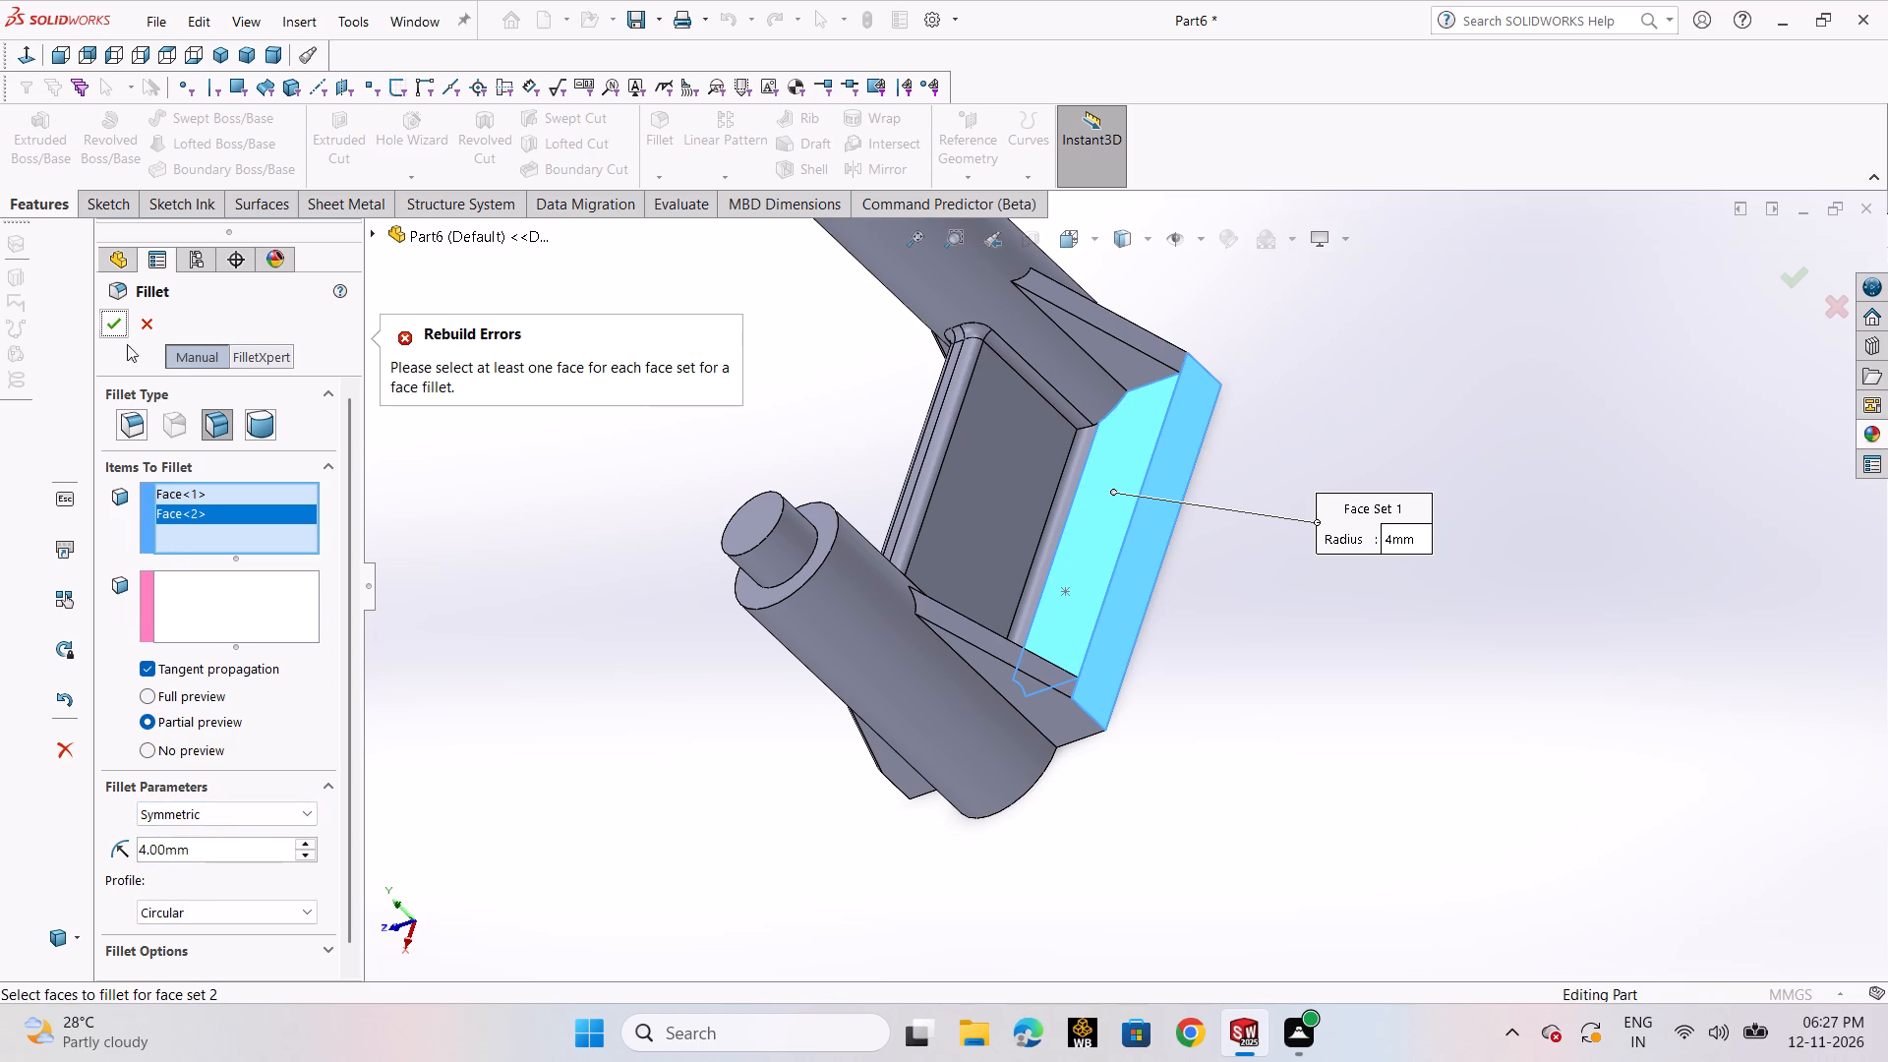
Move the long back face into the second face set and create the 4 mm face fillet.
right_click(220, 518)
click(264, 550)
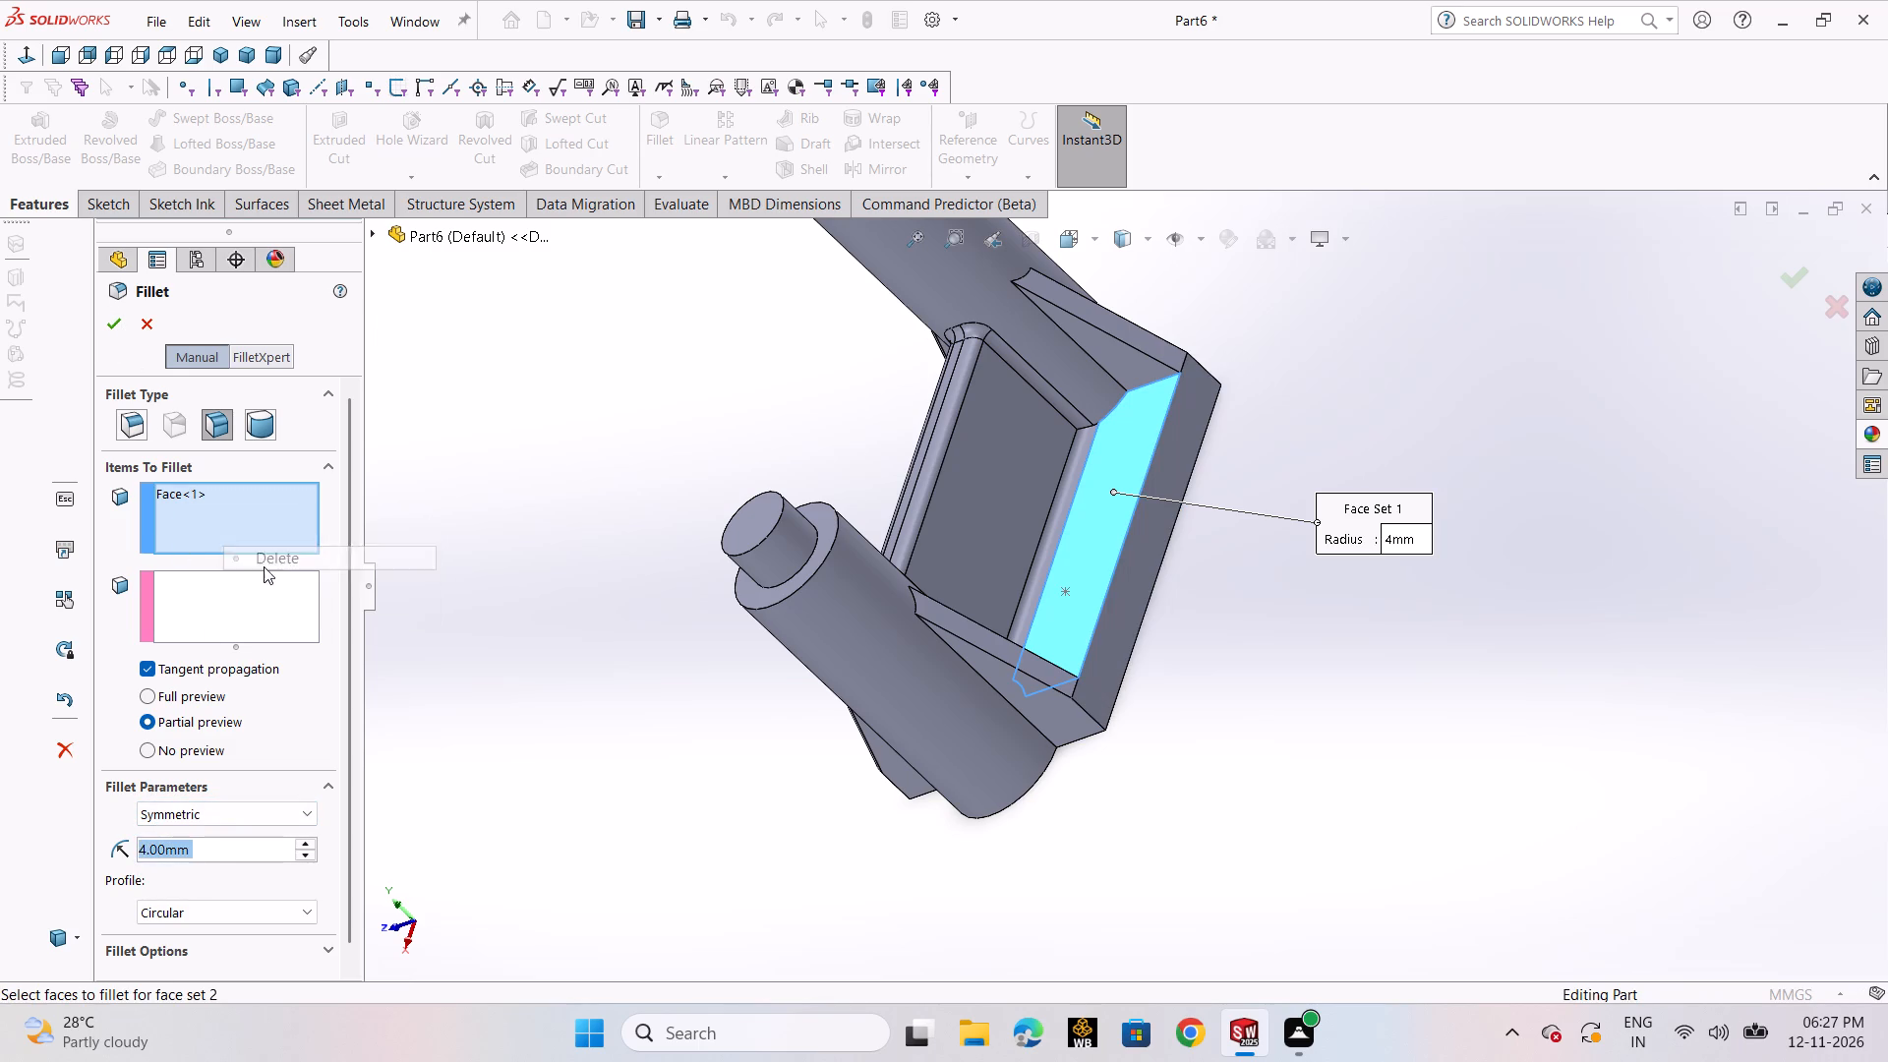
click(261, 605)
click(1109, 607)
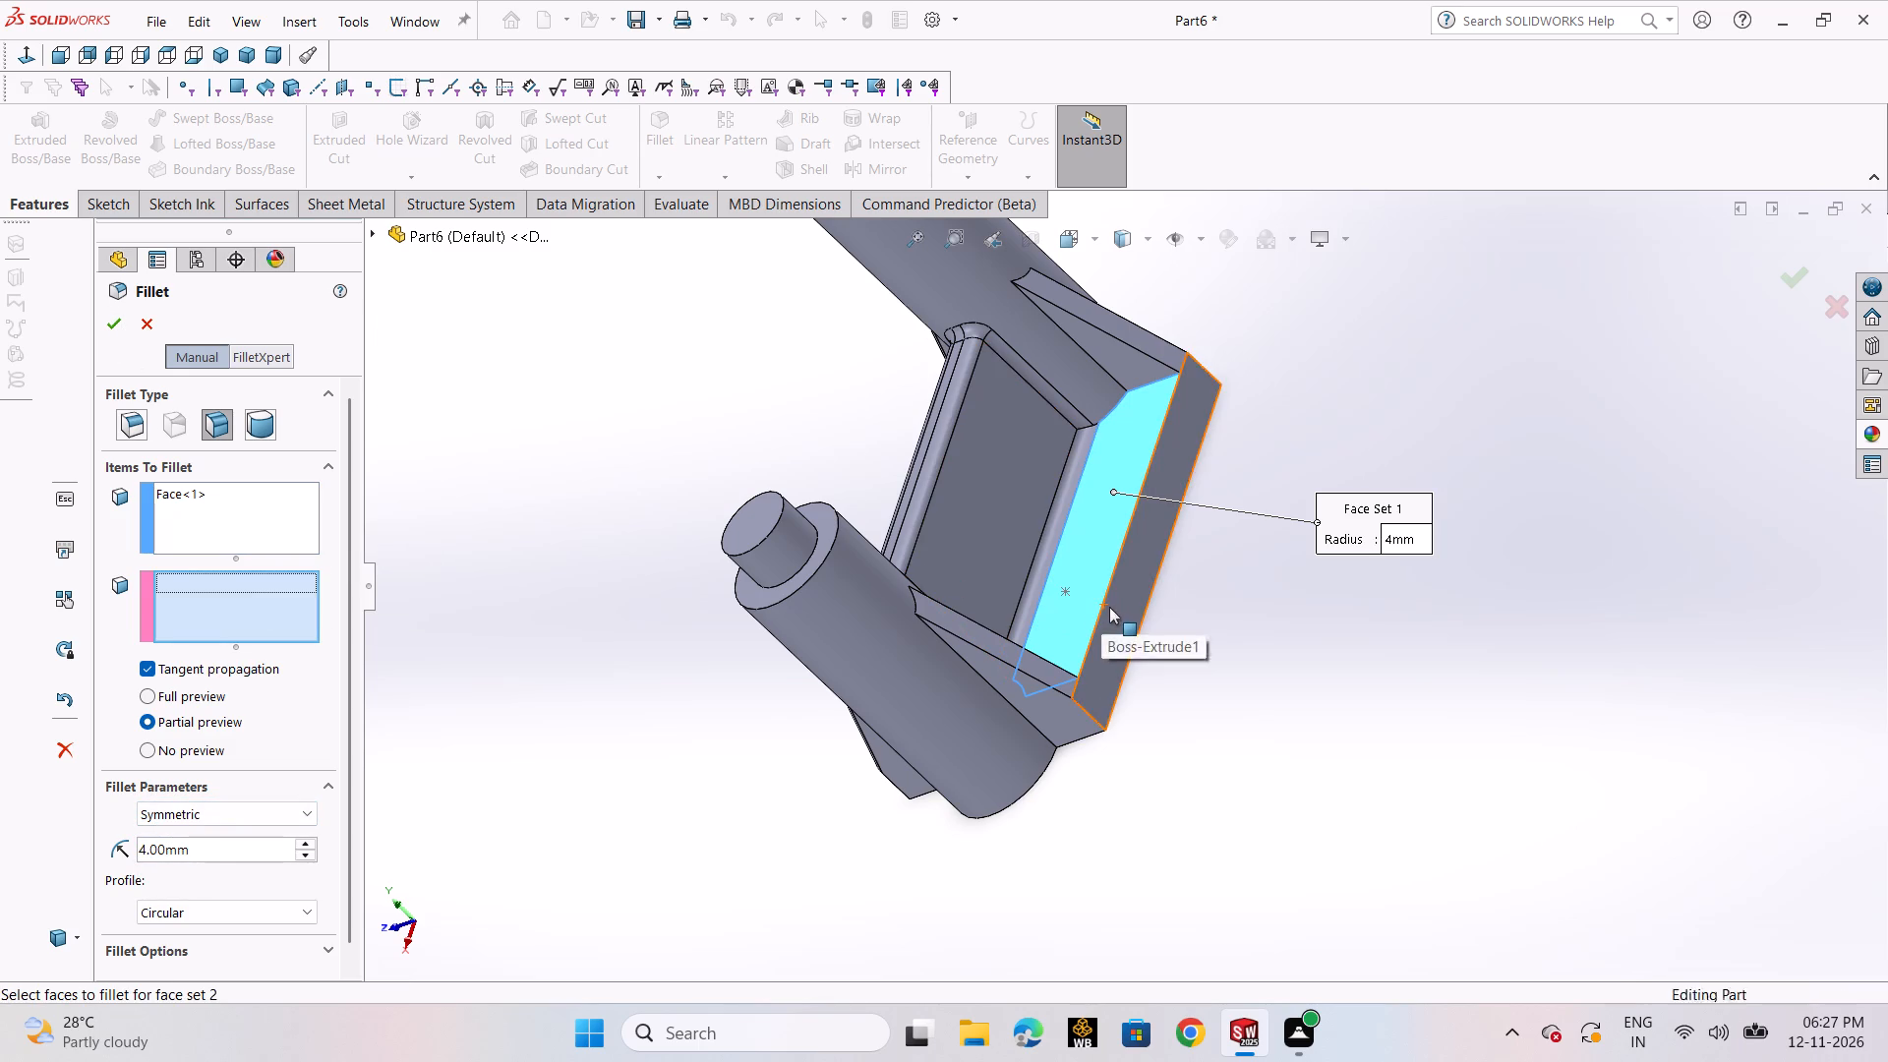
click(118, 326)
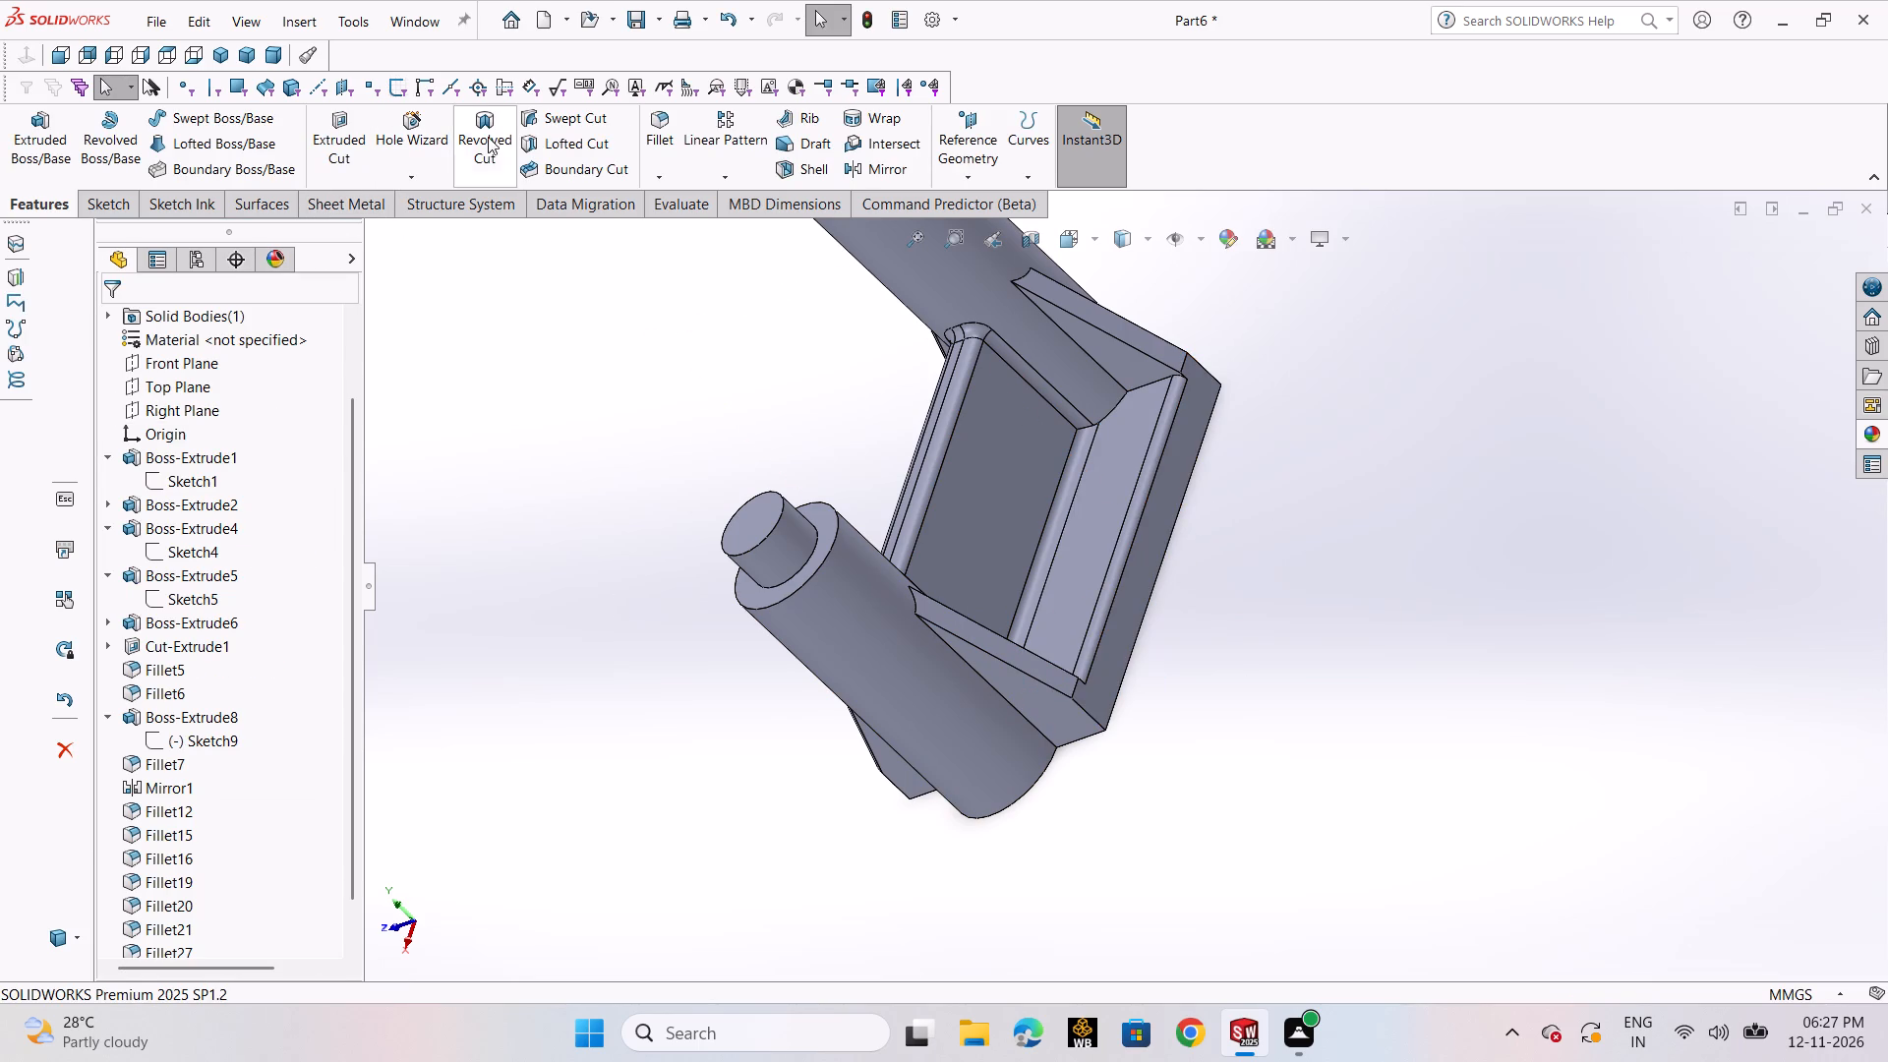
Add a 4 mm constant-radius fillet to the base's back vertical corner edge and the adjoining rib's outer sloping edge, beside the pin cylinder.
click(648, 127)
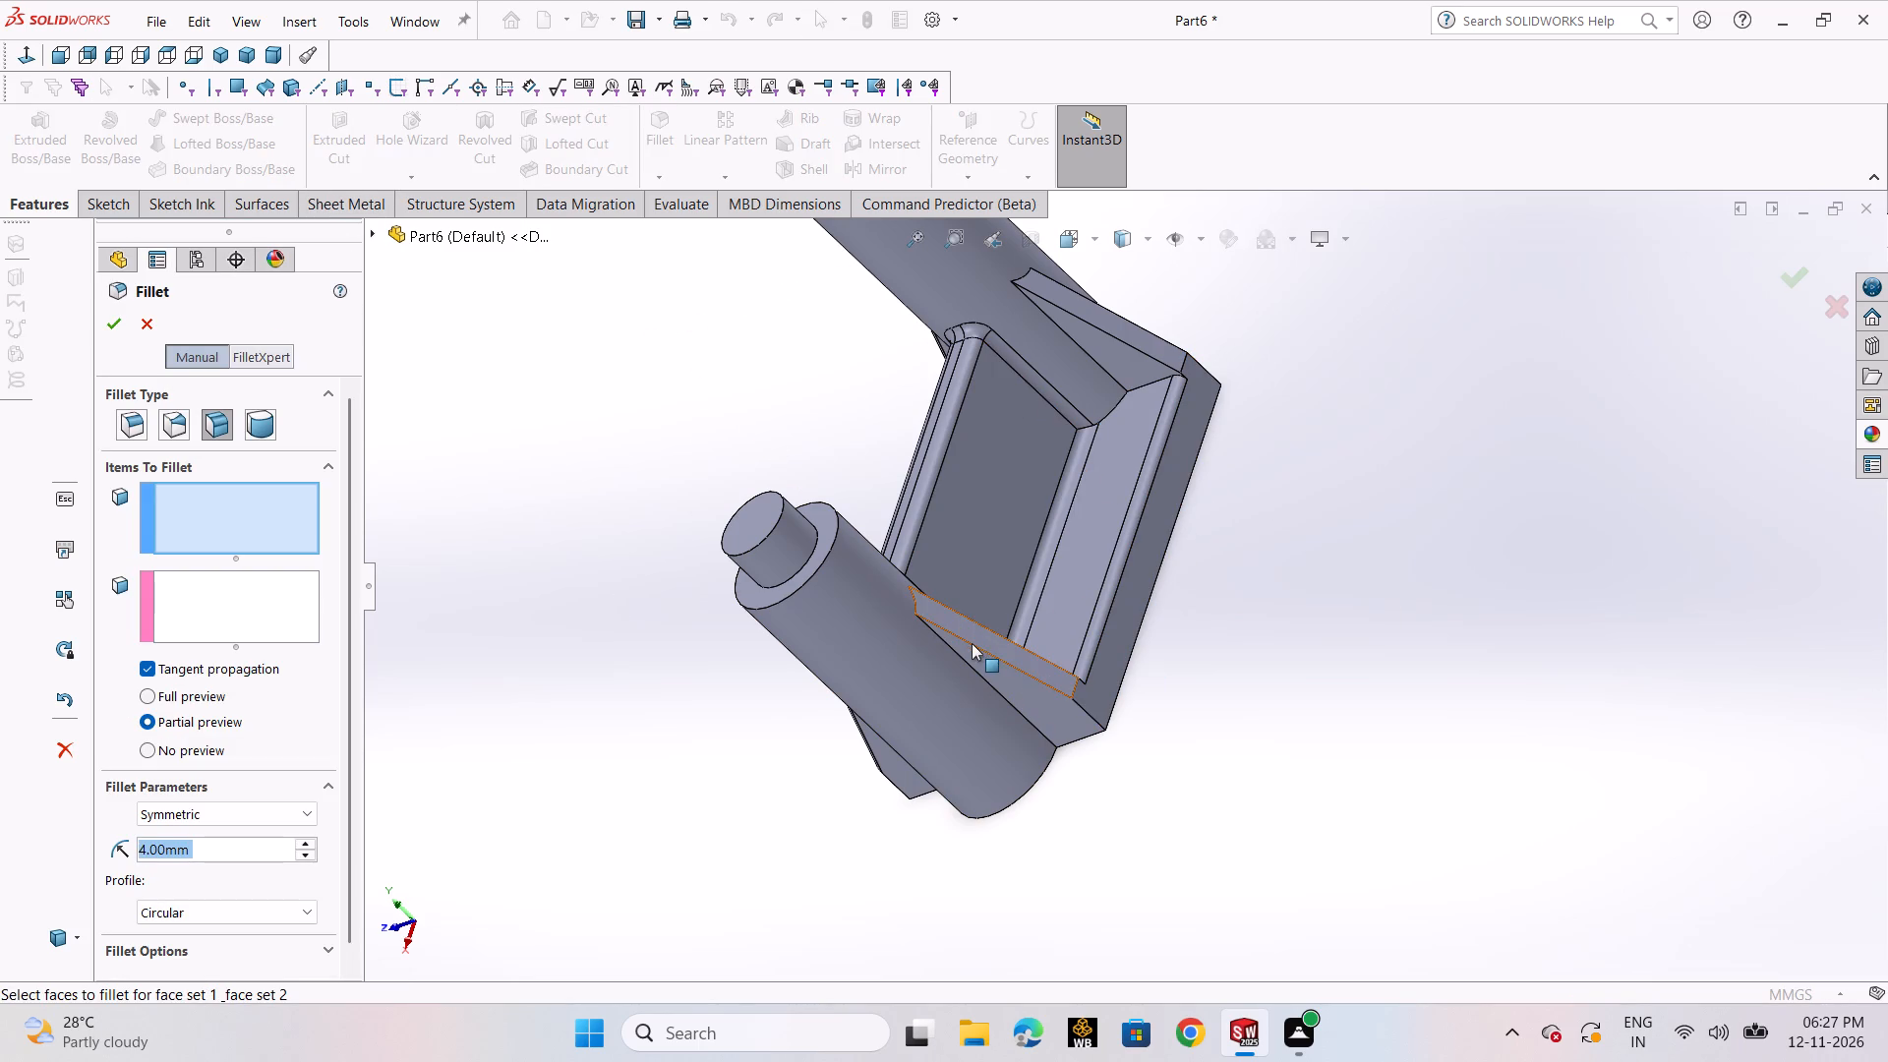
click(124, 422)
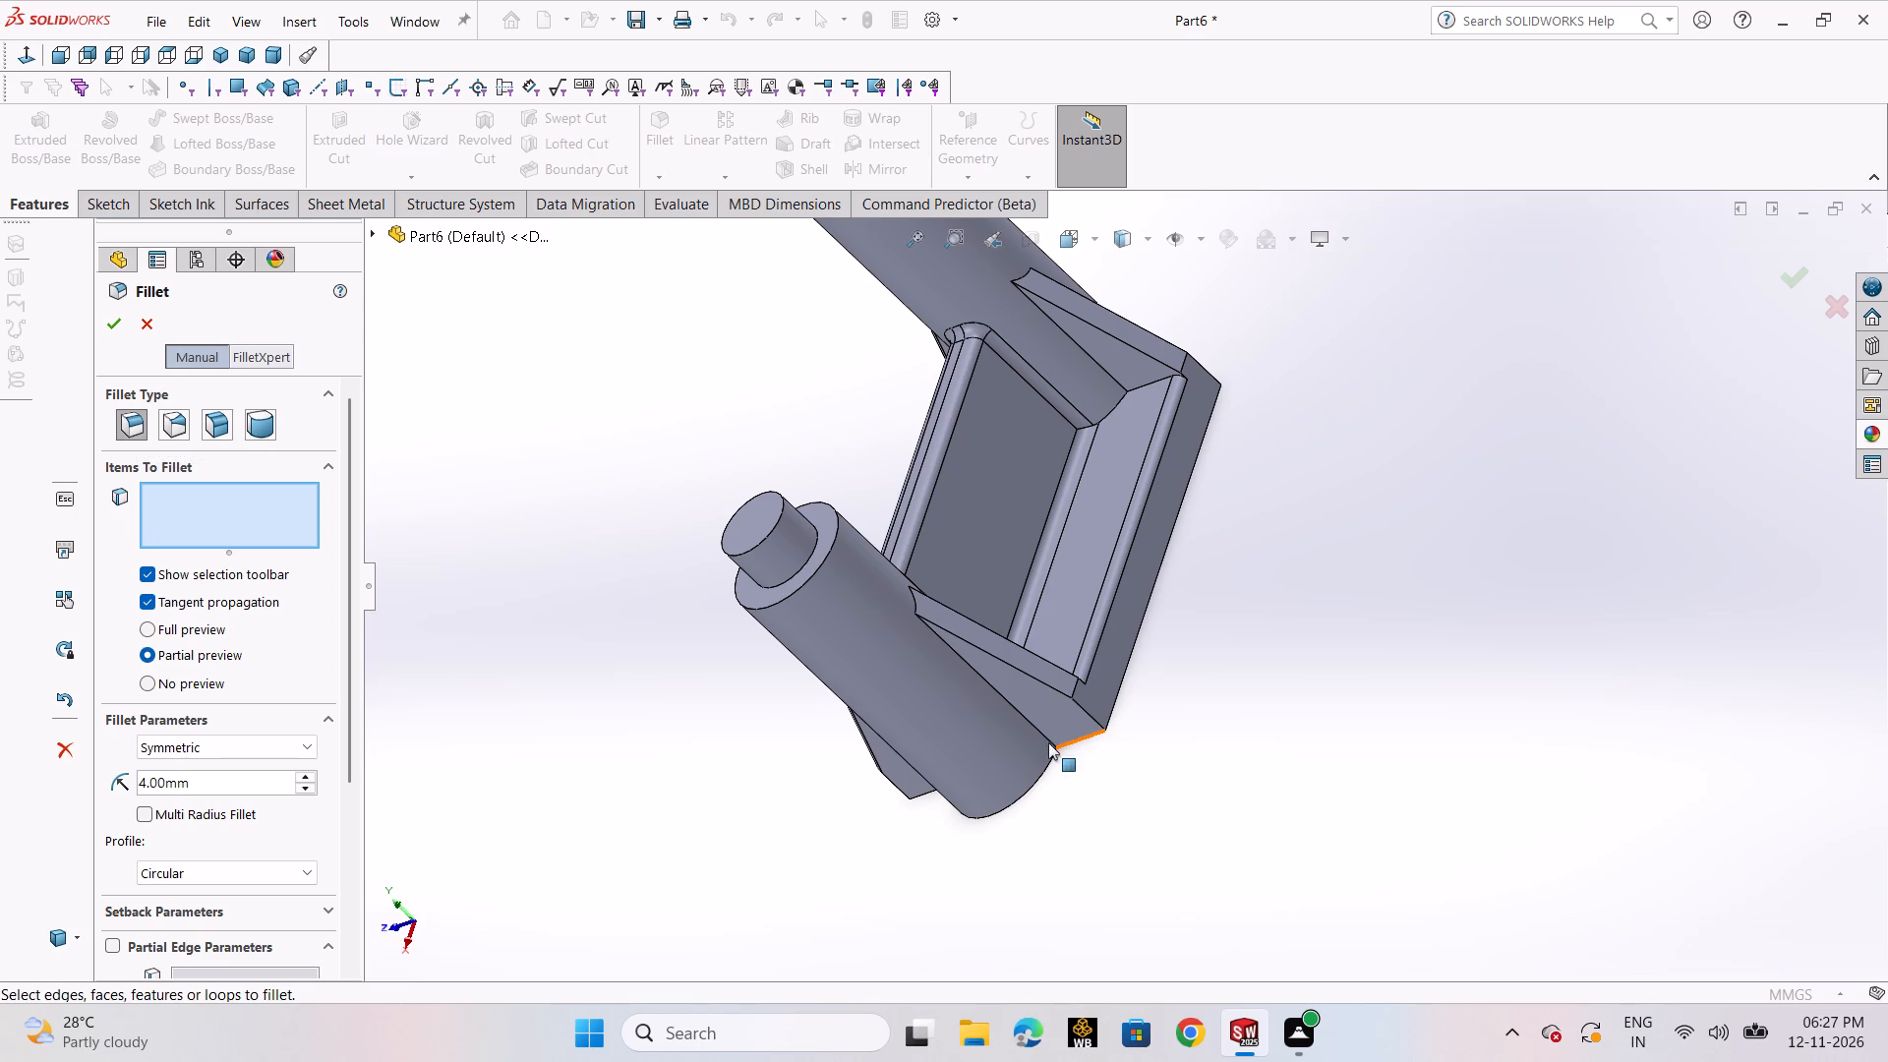
click(1089, 715)
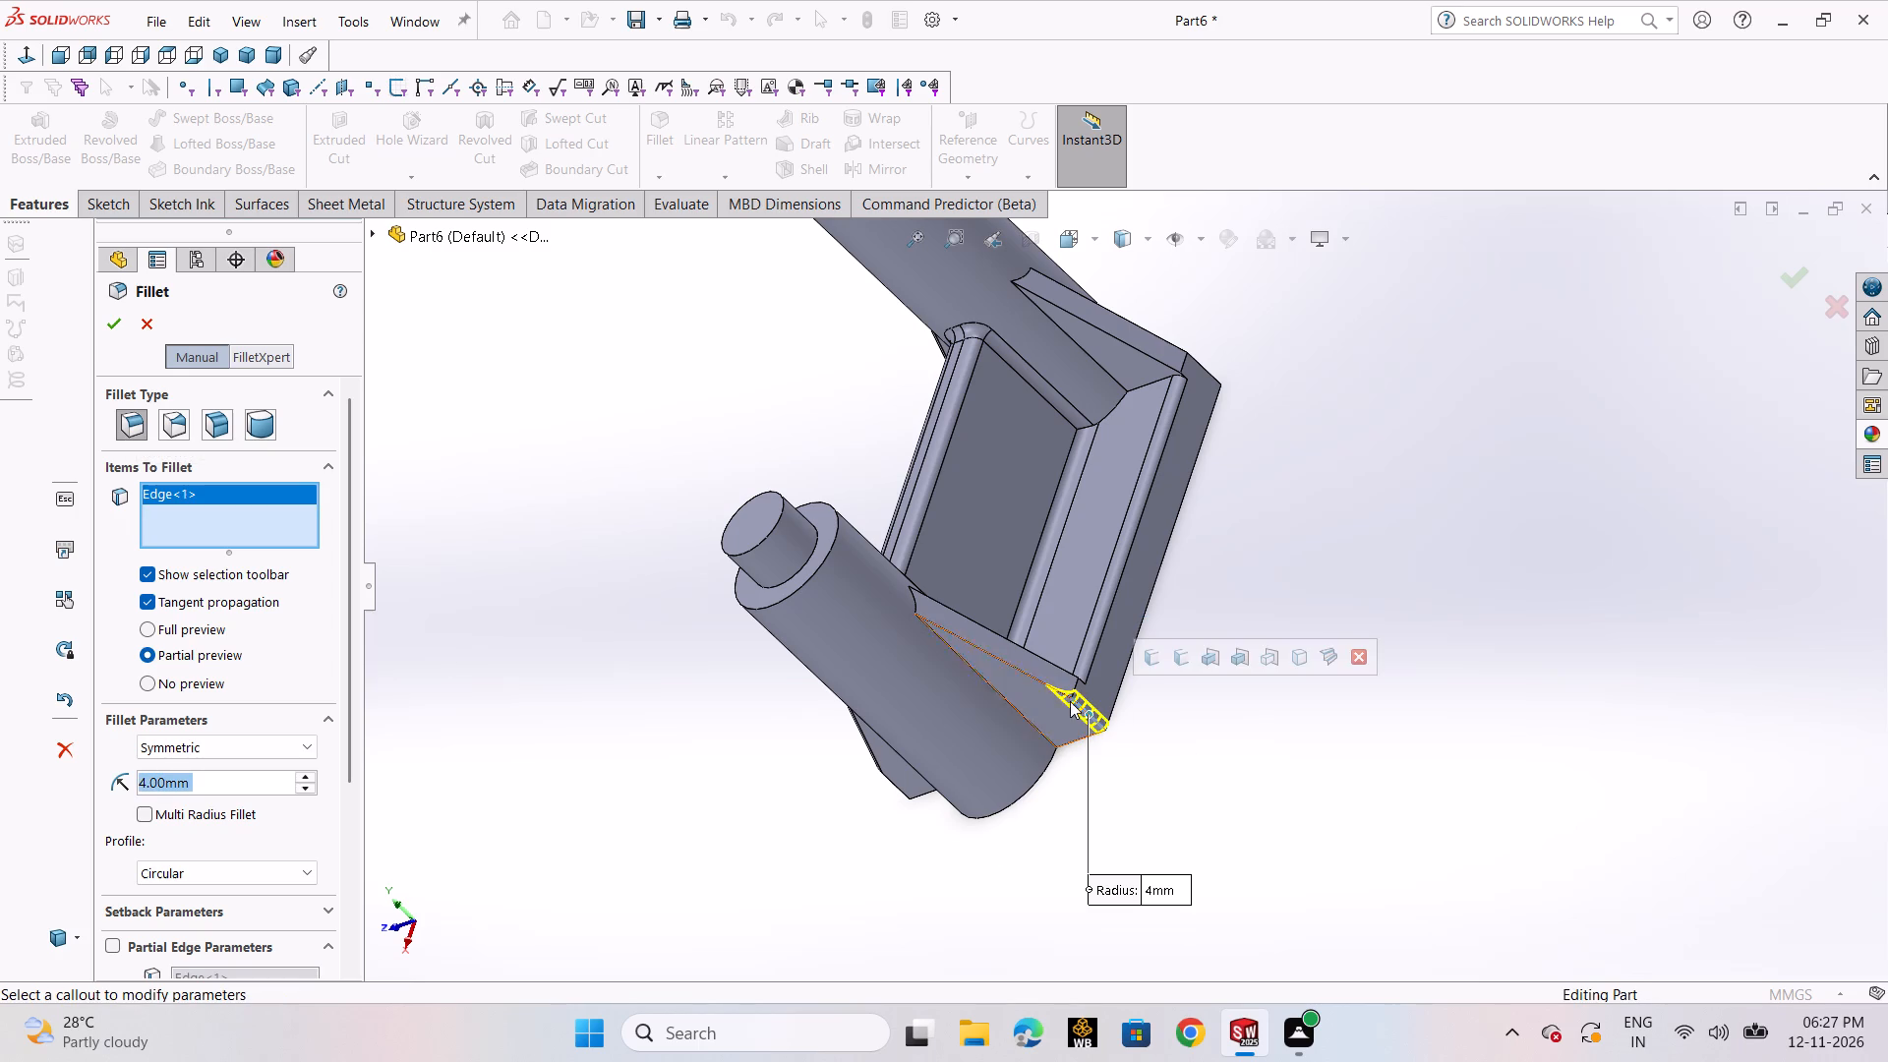
click(1048, 687)
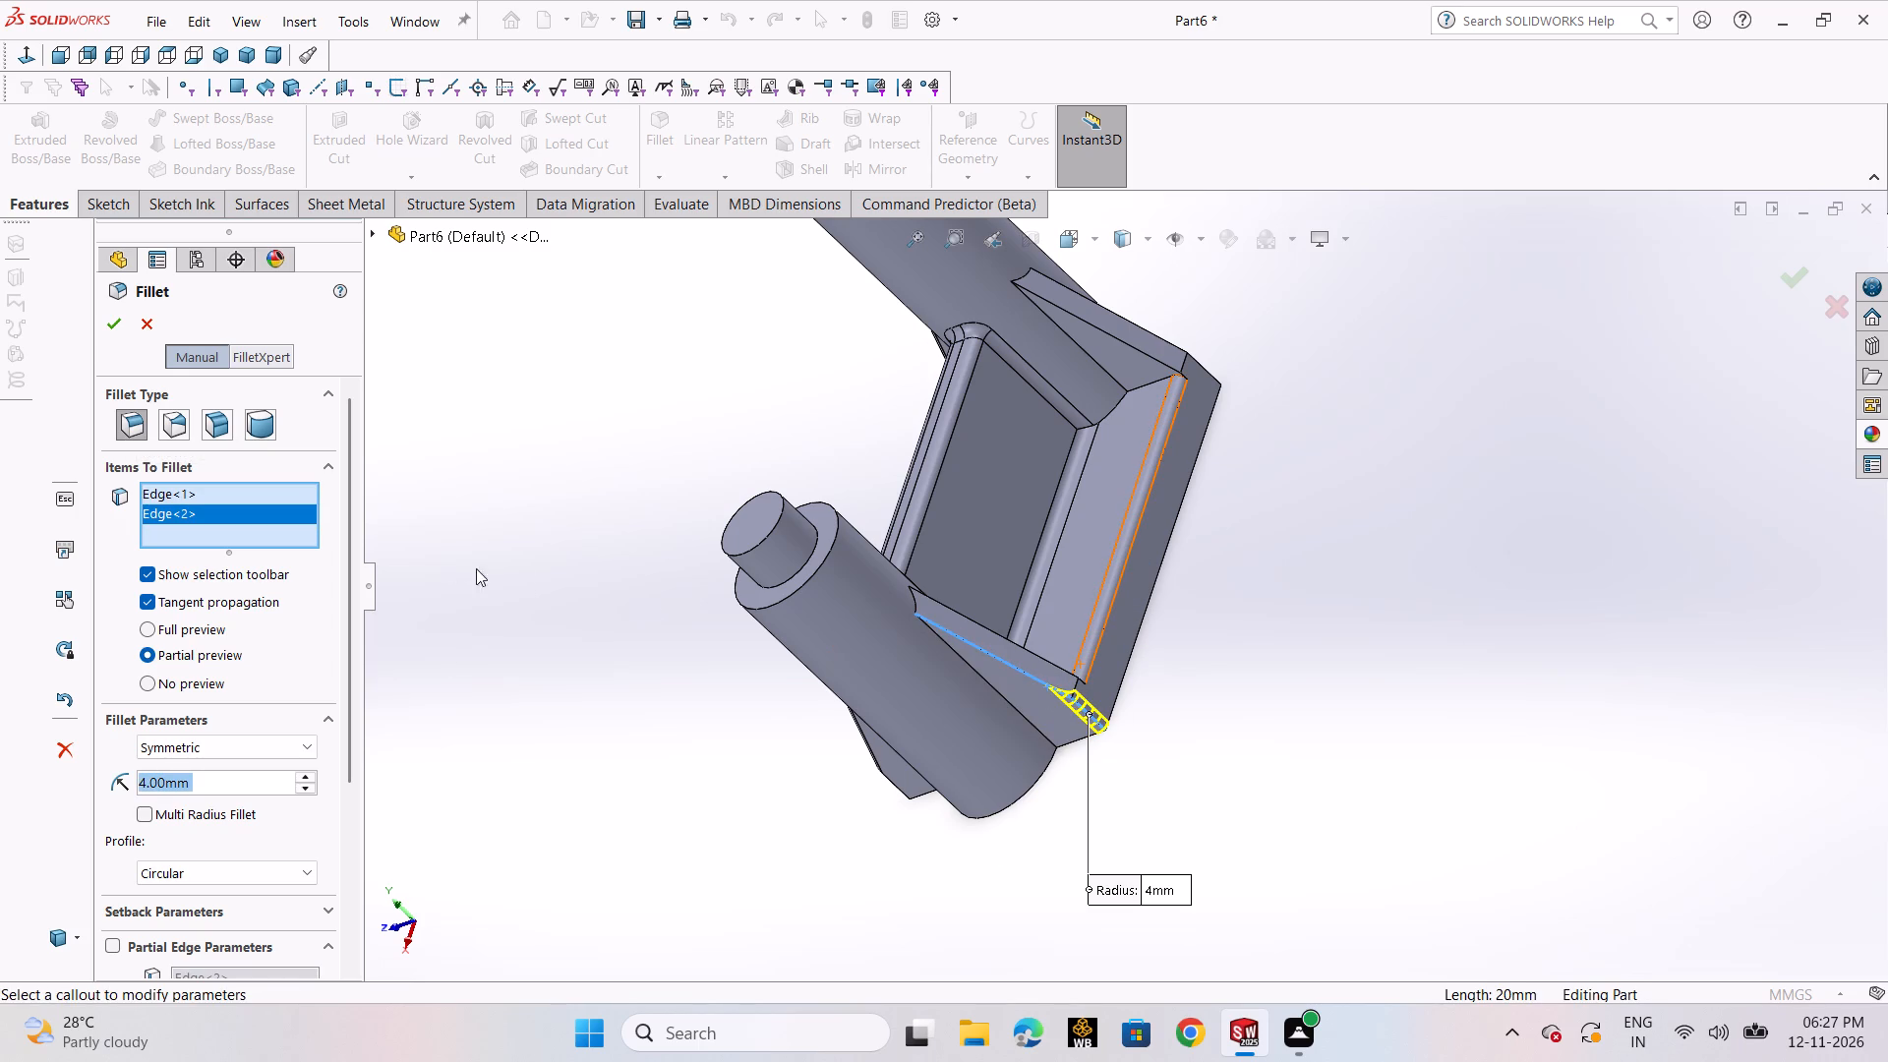
click(115, 321)
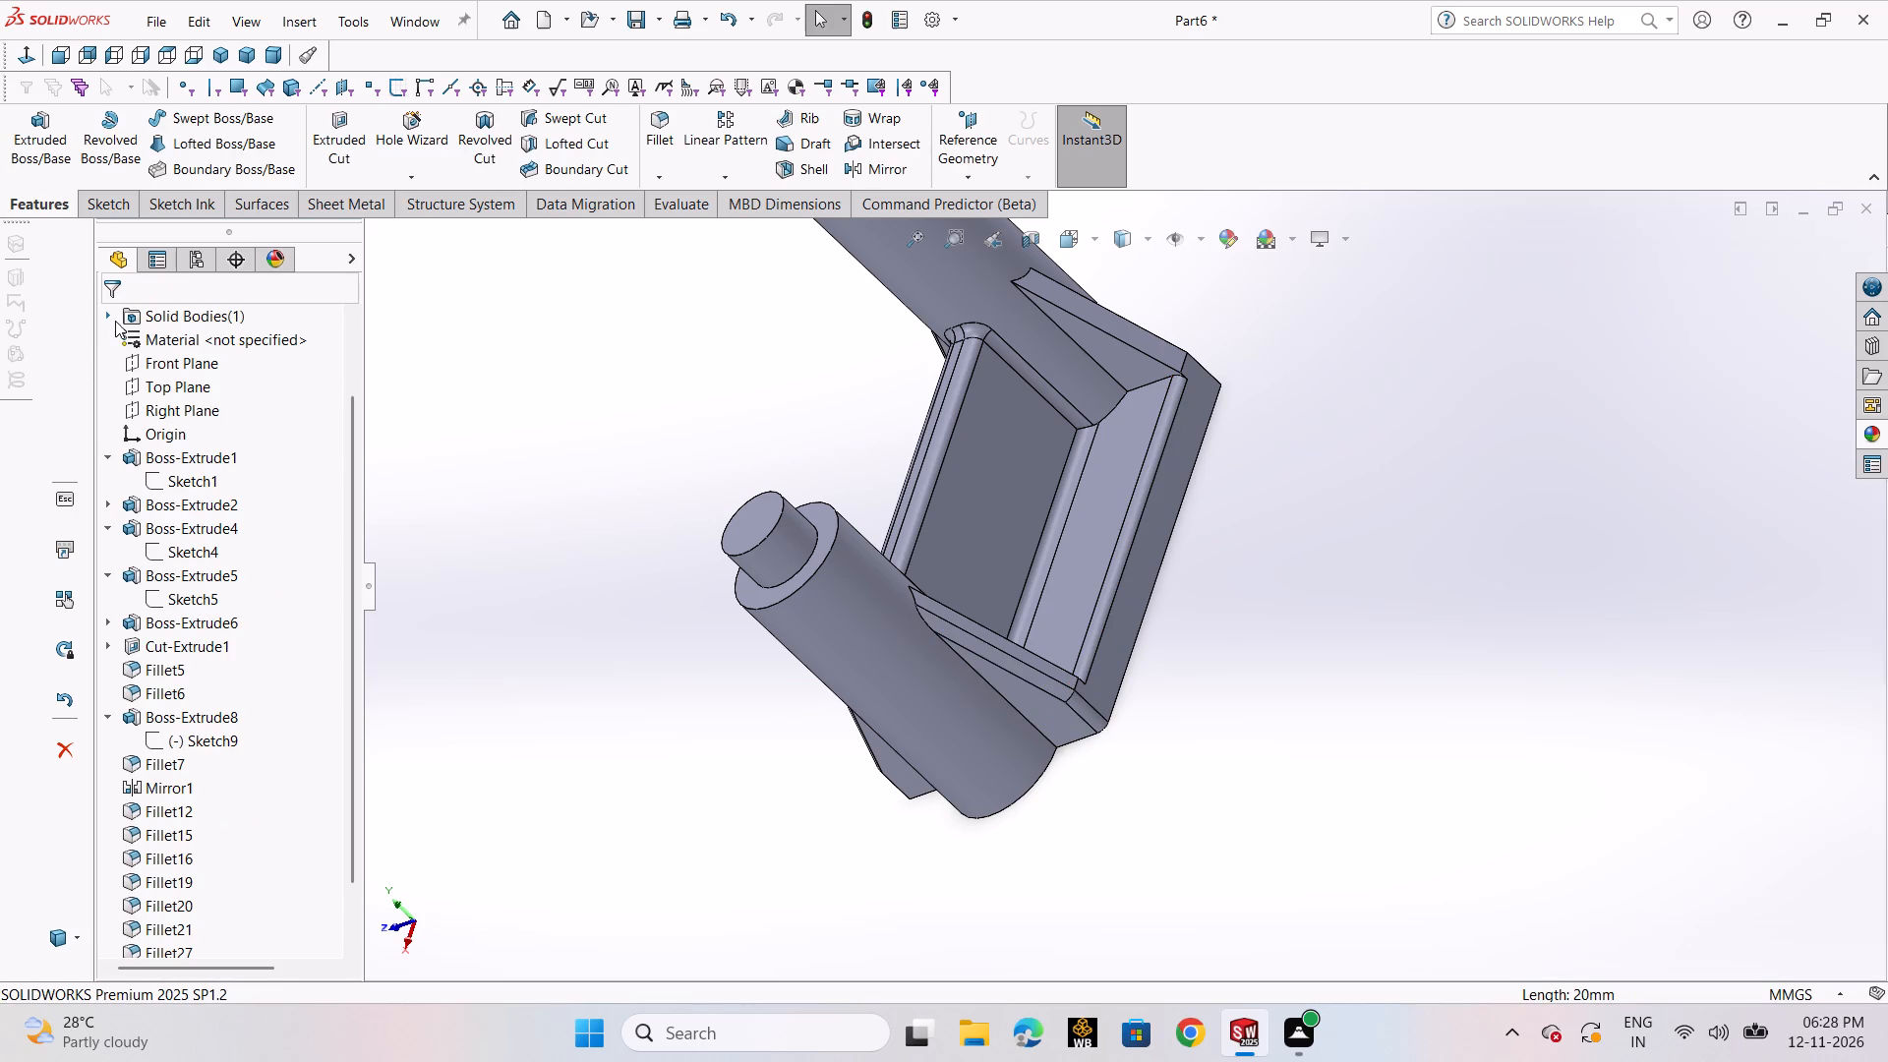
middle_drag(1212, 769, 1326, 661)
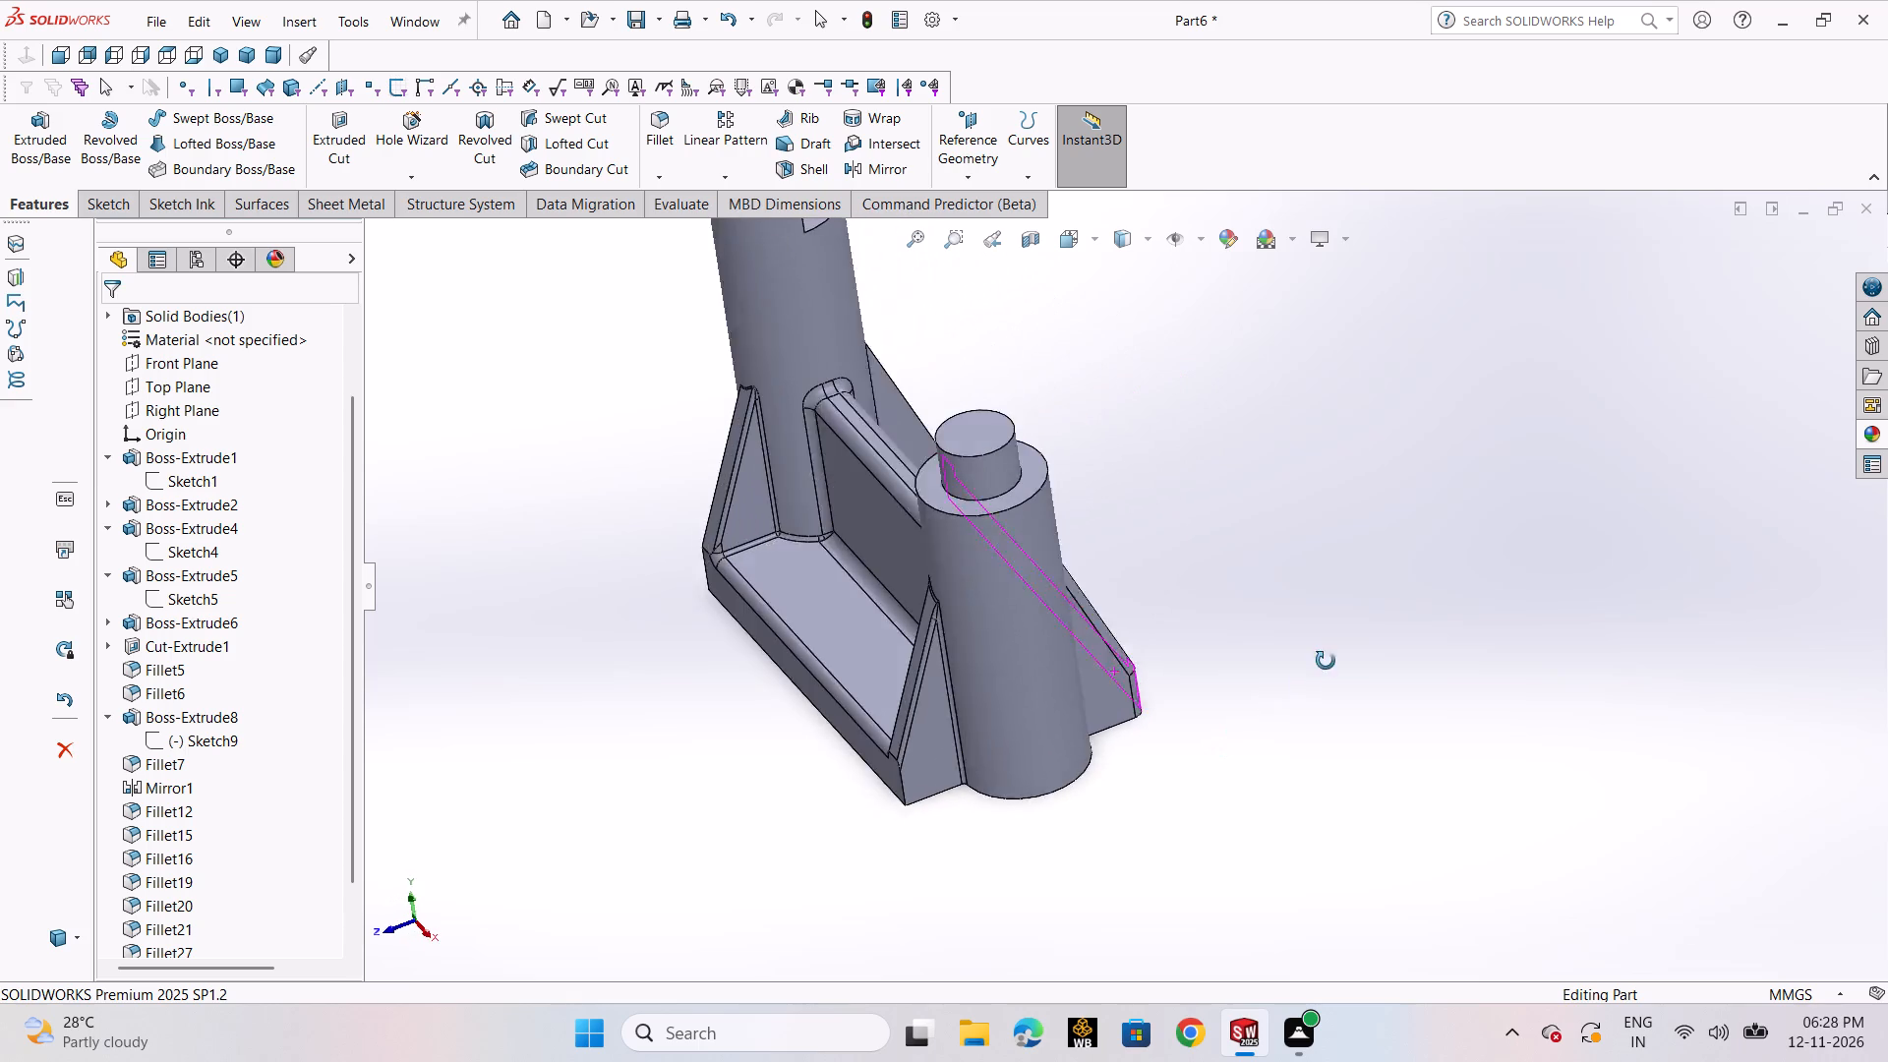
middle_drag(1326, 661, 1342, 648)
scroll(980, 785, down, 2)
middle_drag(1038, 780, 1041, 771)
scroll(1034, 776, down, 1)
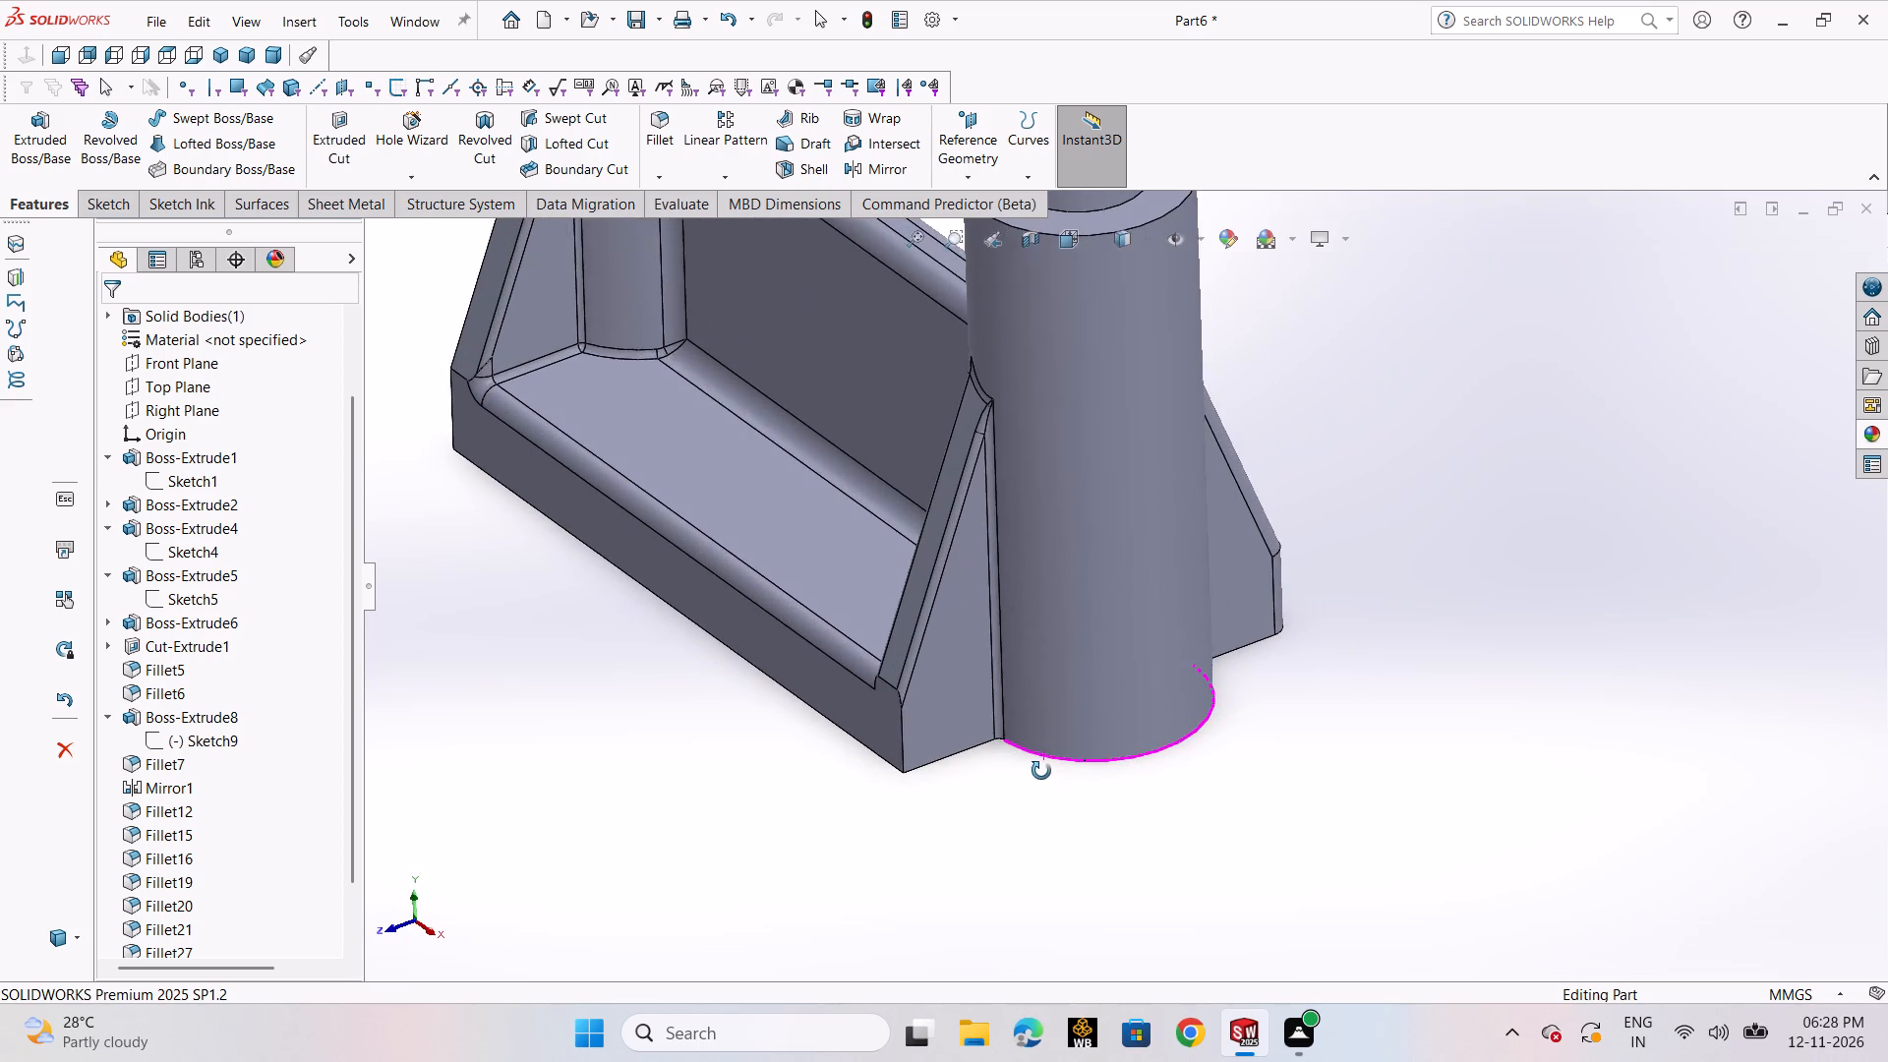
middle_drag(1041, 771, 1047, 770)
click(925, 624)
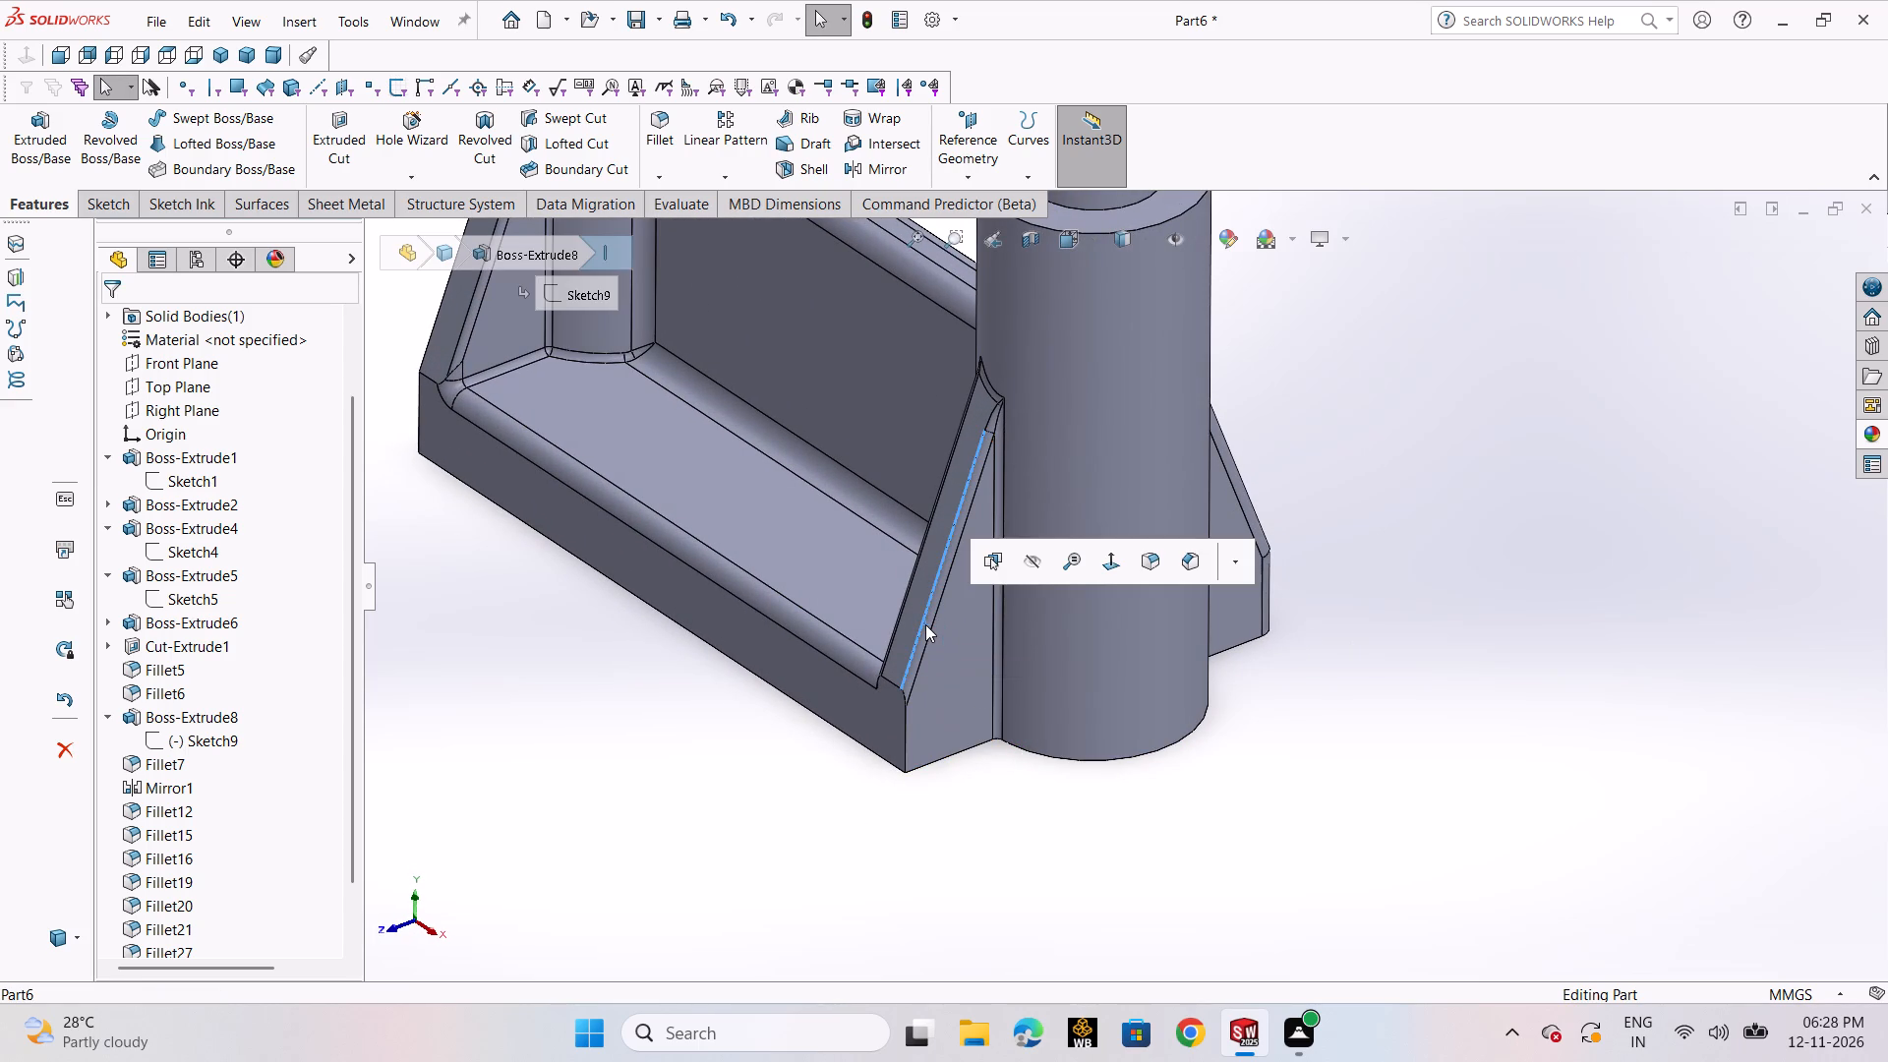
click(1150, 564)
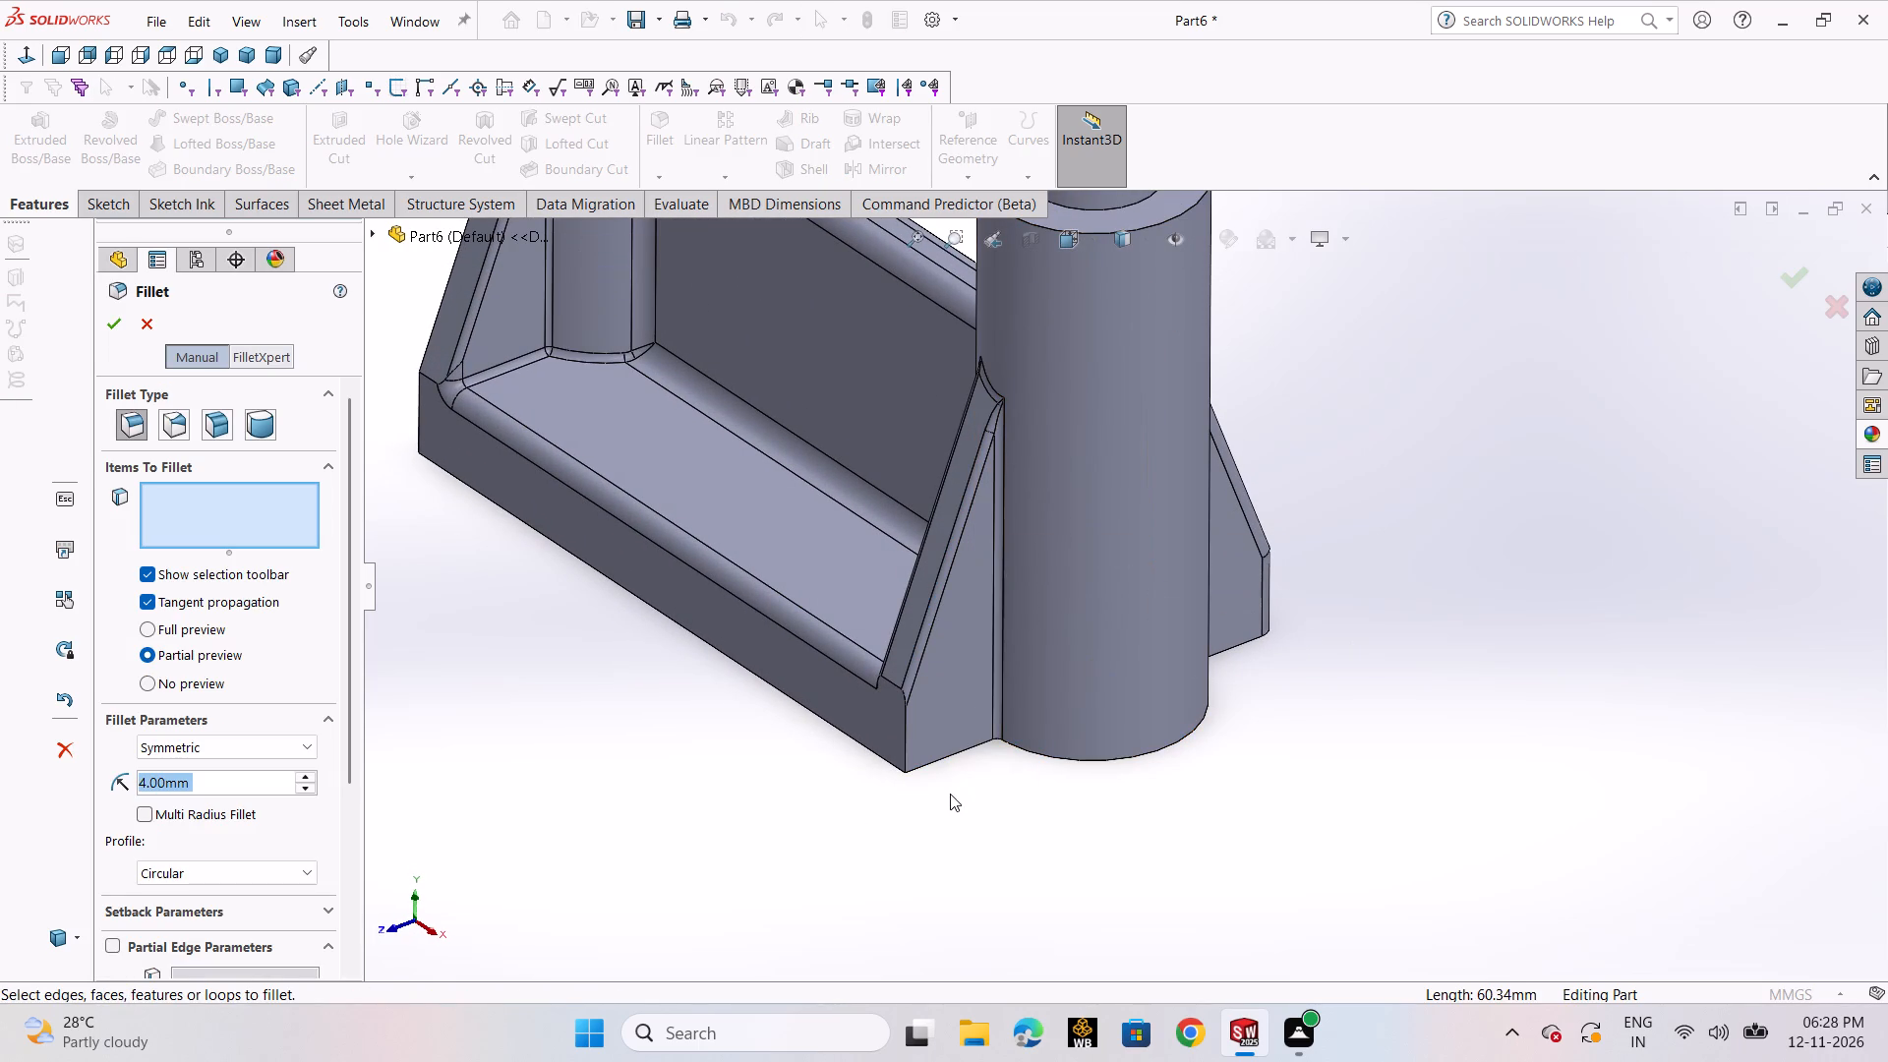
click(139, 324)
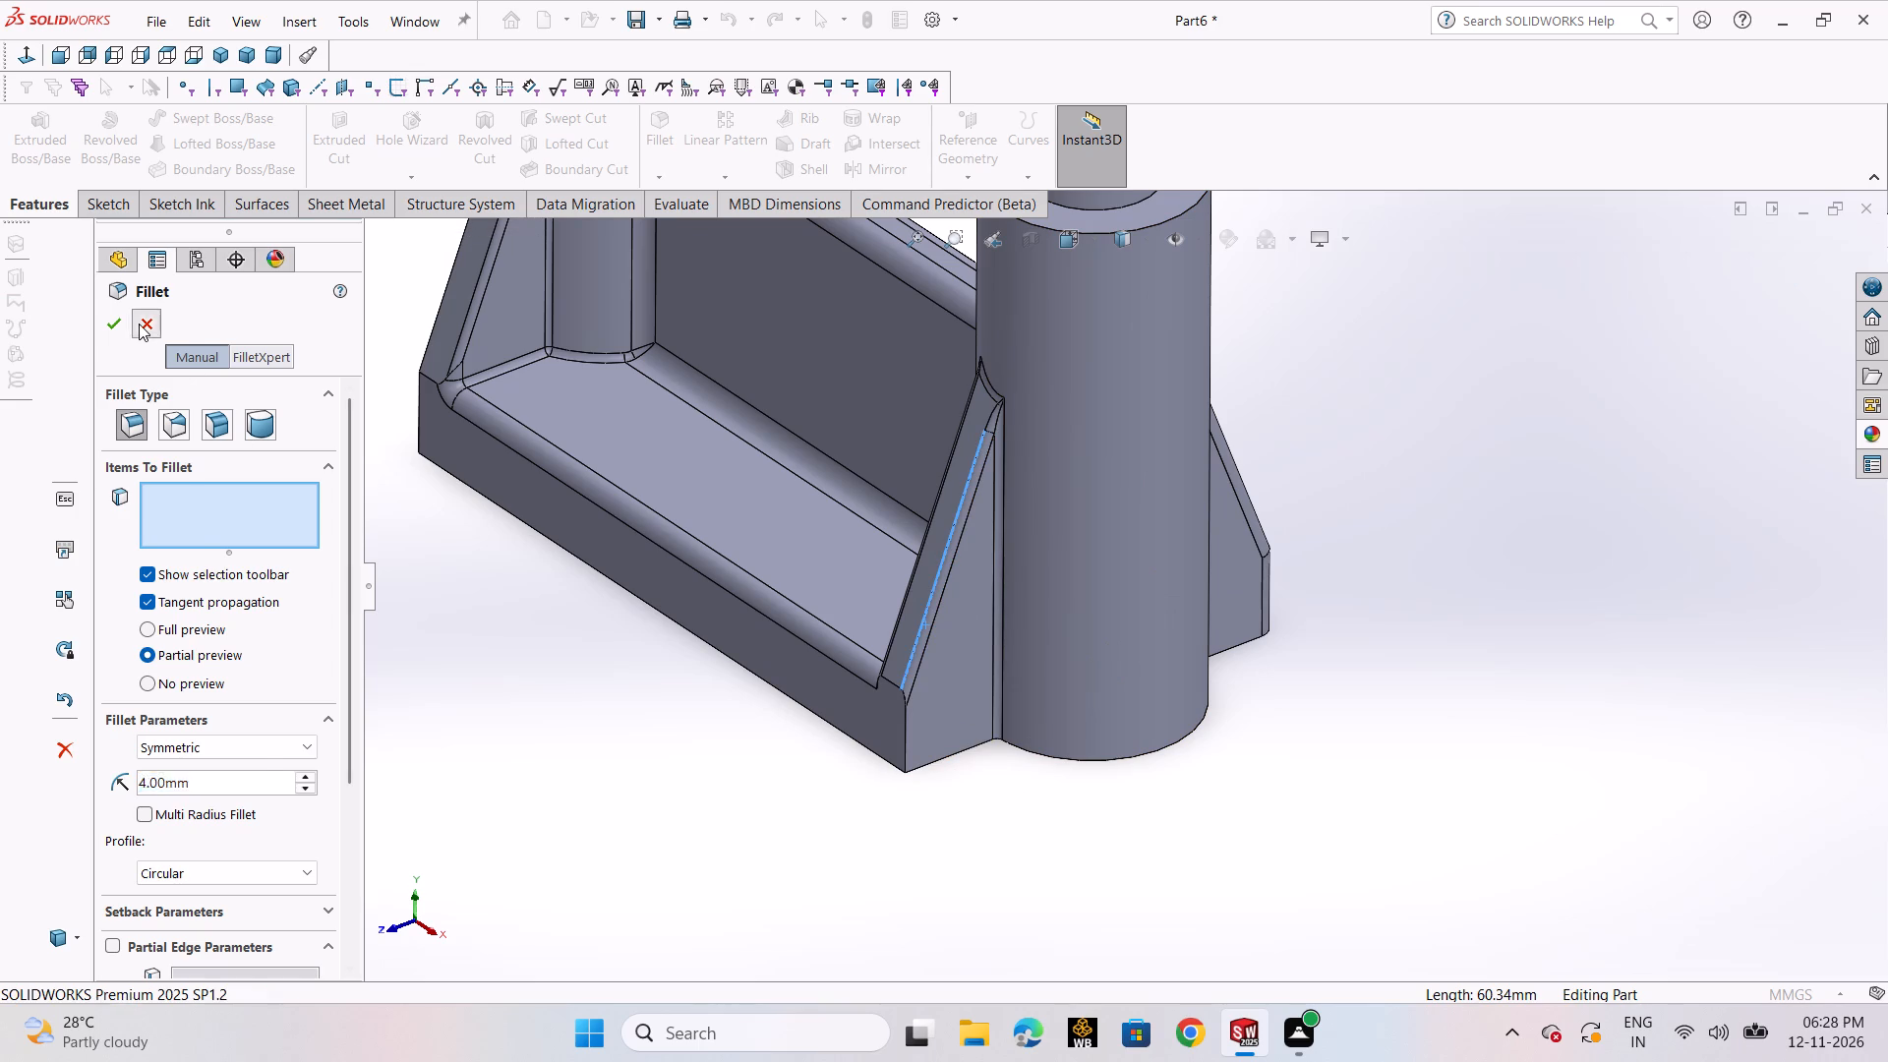
Add the base's front vertical corner edge and the adjoining rib's outer sloping edge to the 5 mm rib-tip fillet beside the pin cylinder.
click(179, 759)
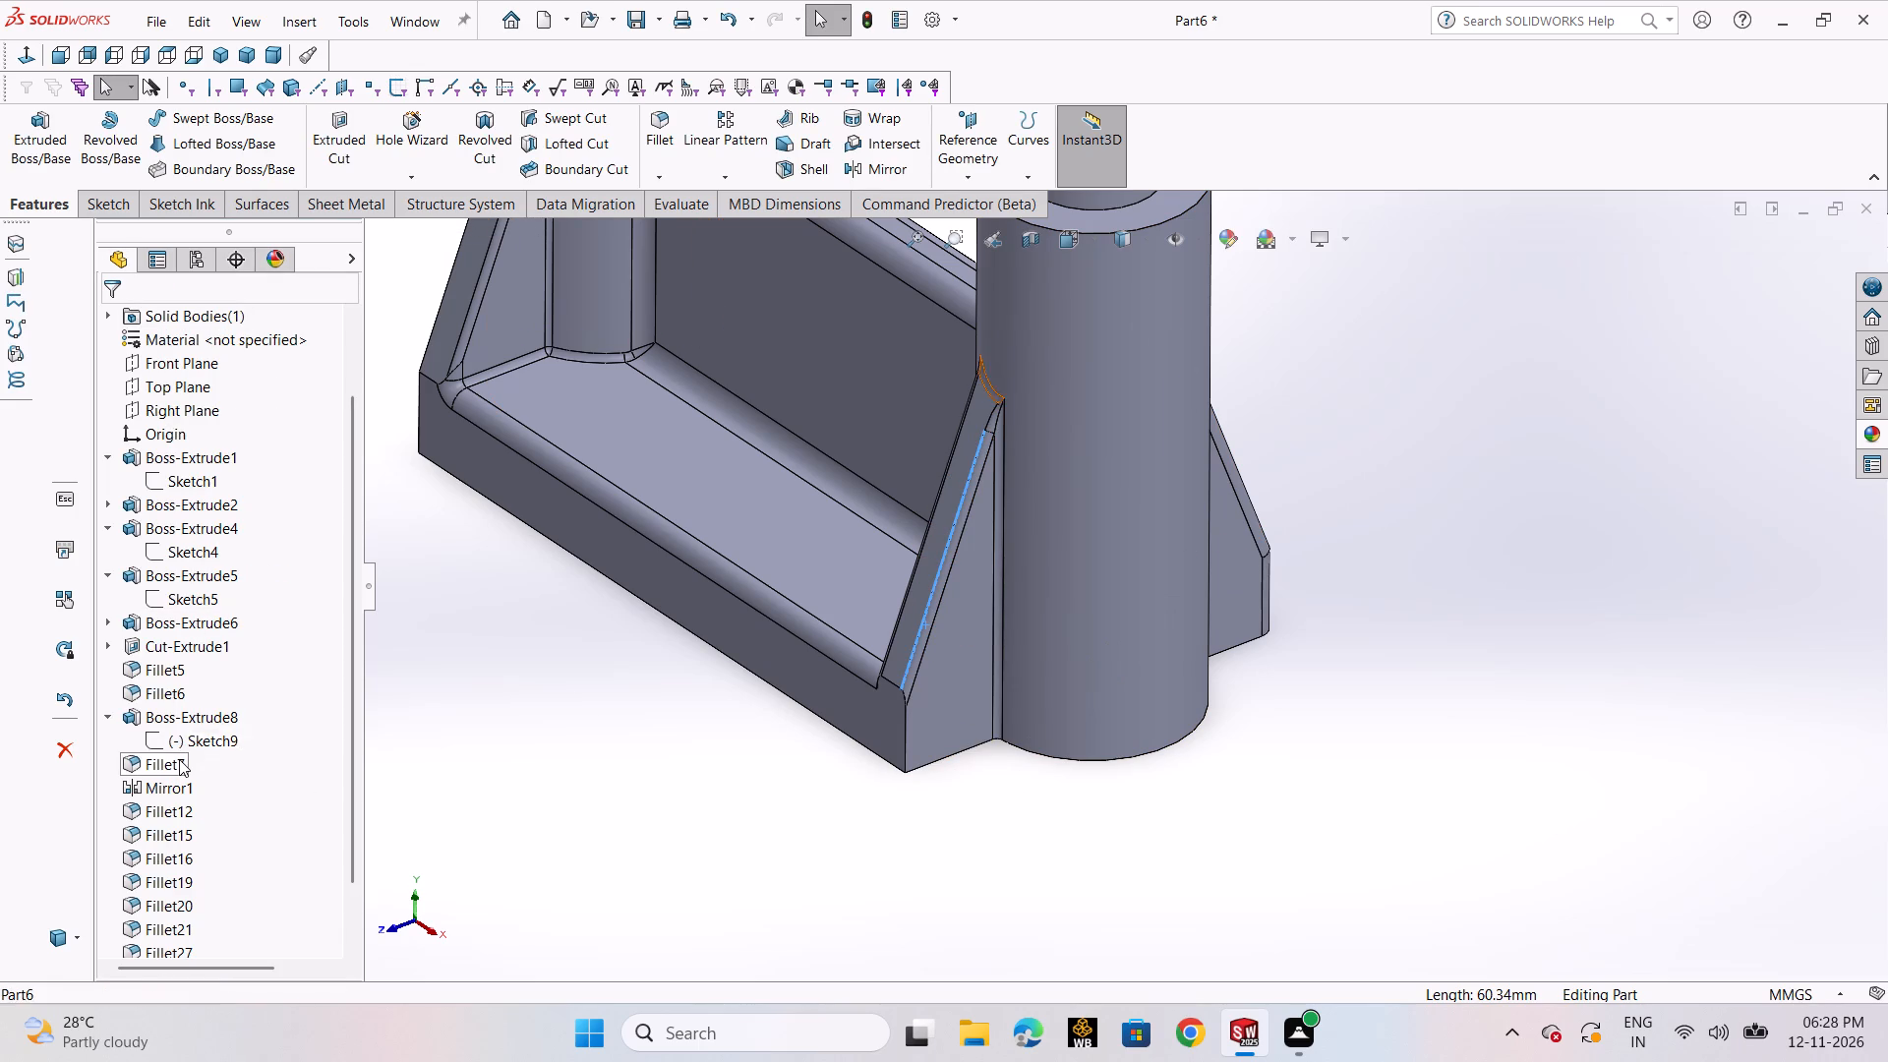
click(206, 678)
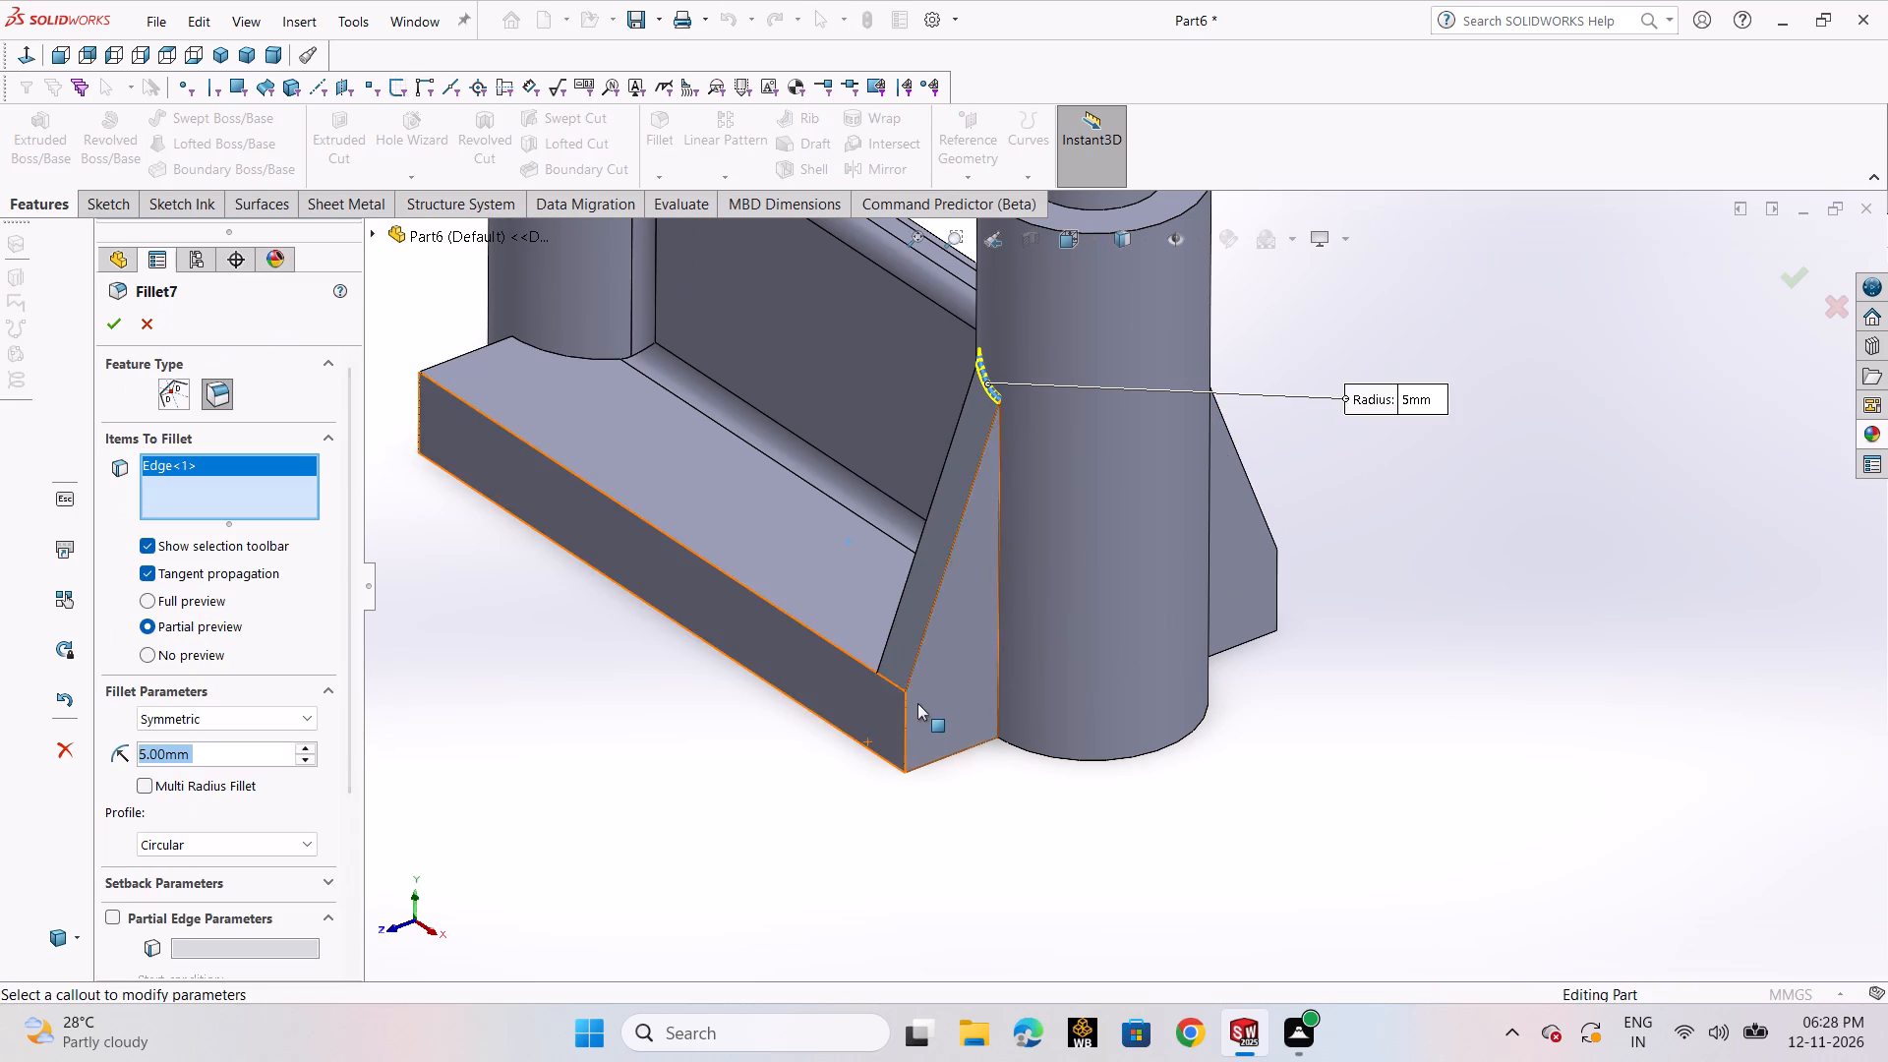
click(905, 720)
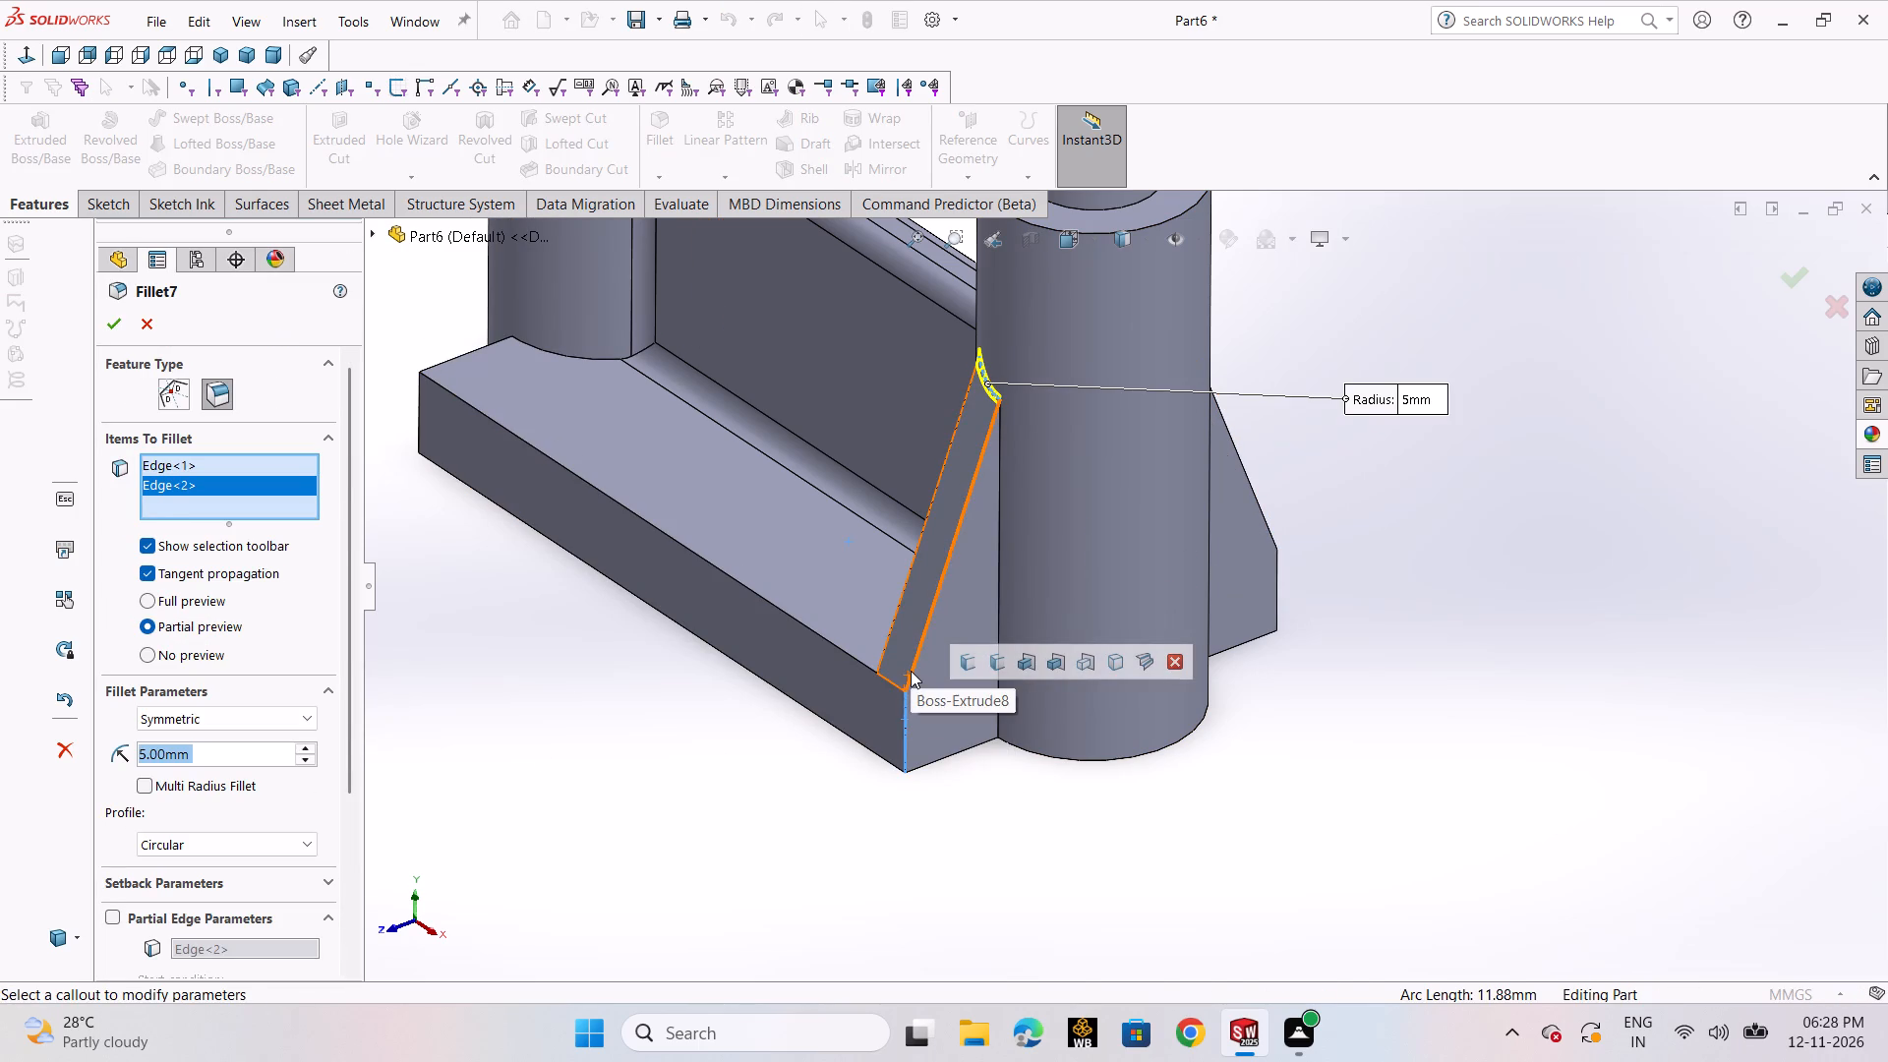
click(911, 671)
click(119, 327)
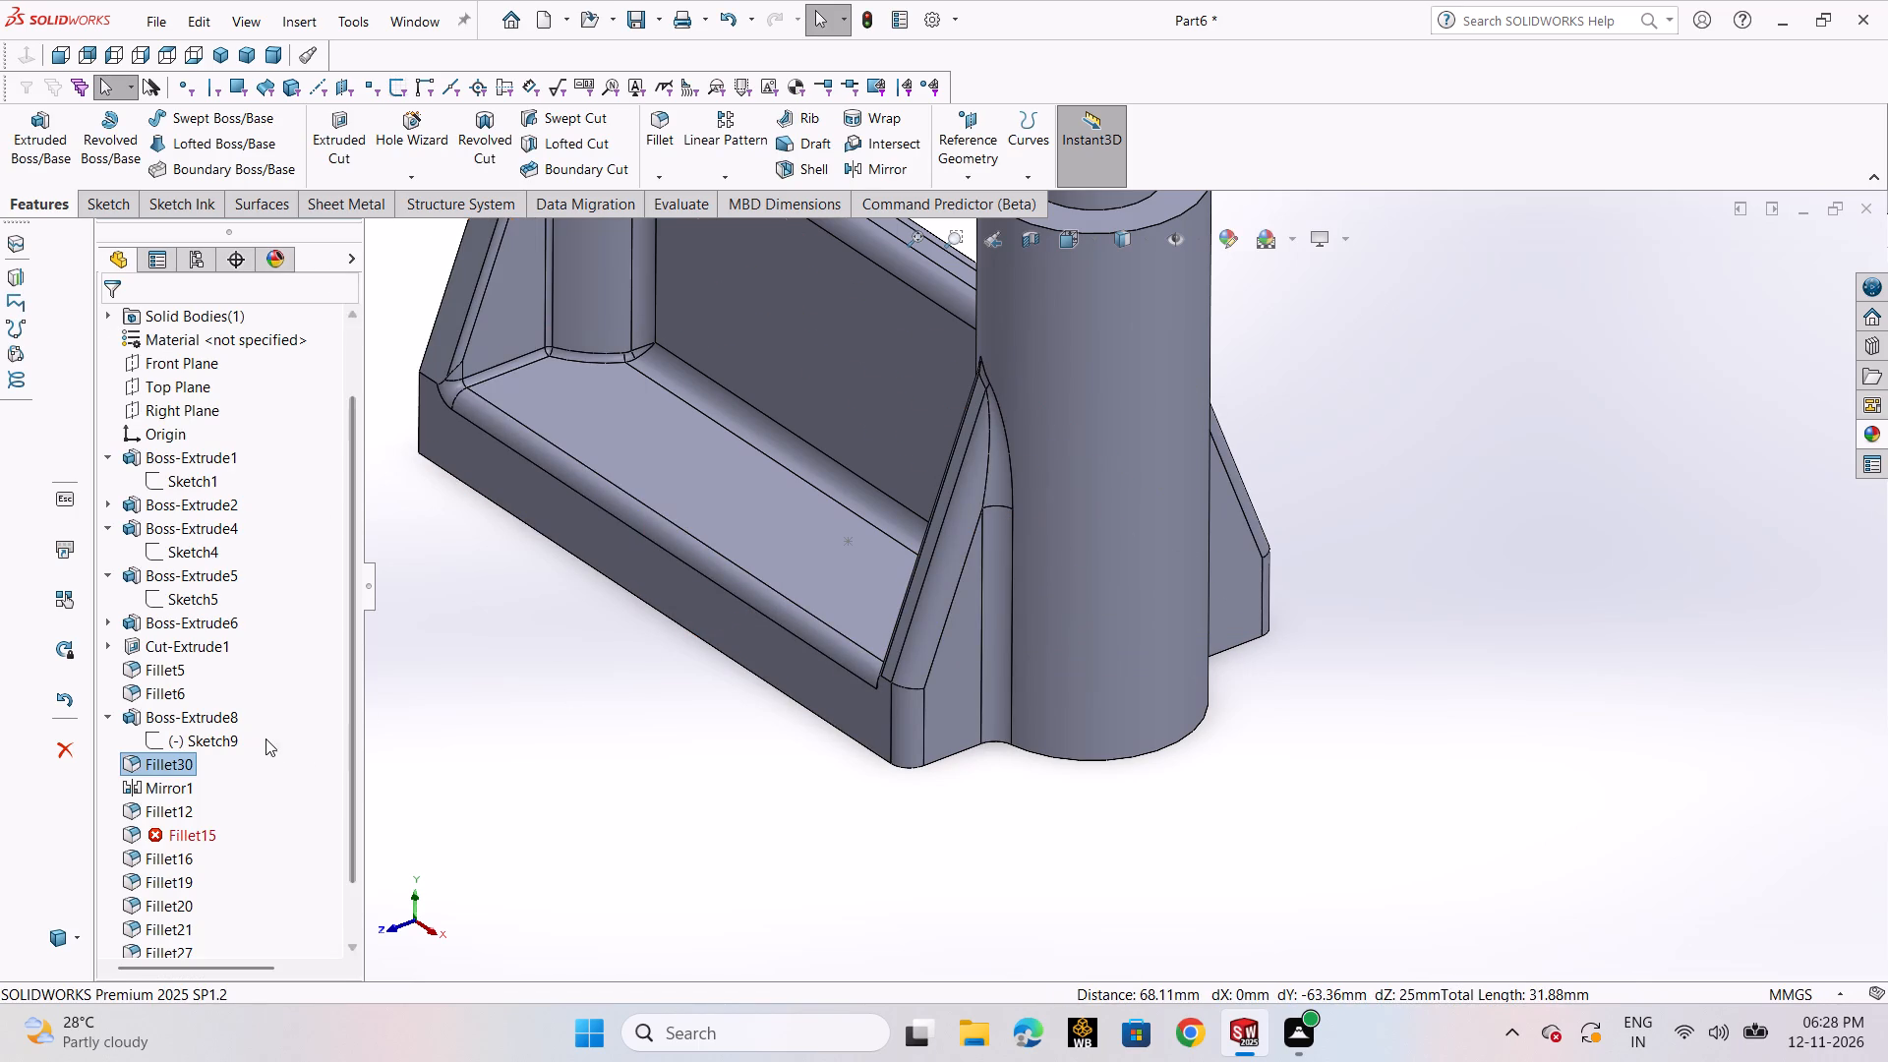
Set the radius of the expanded rib and base corner fillet beside the pin cylinder to 4 mm.
click(193, 759)
click(227, 693)
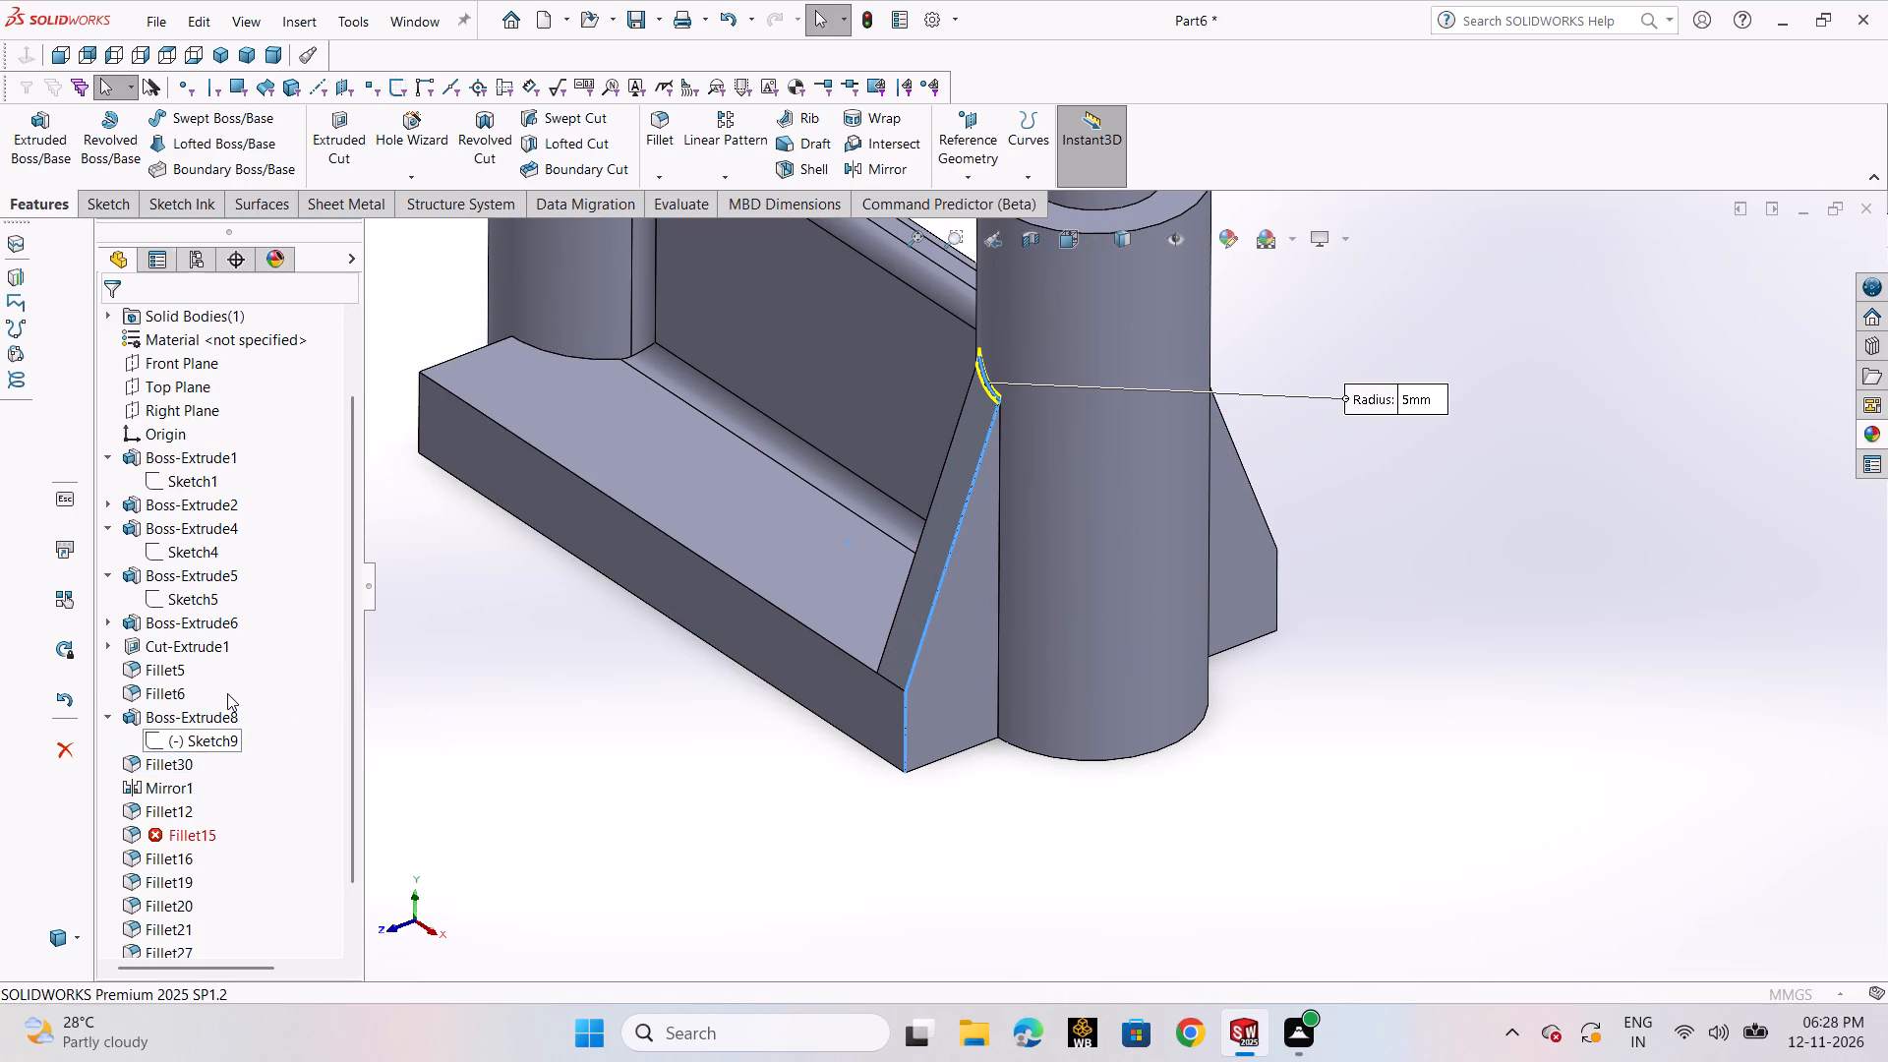
key(4)
key(Return)
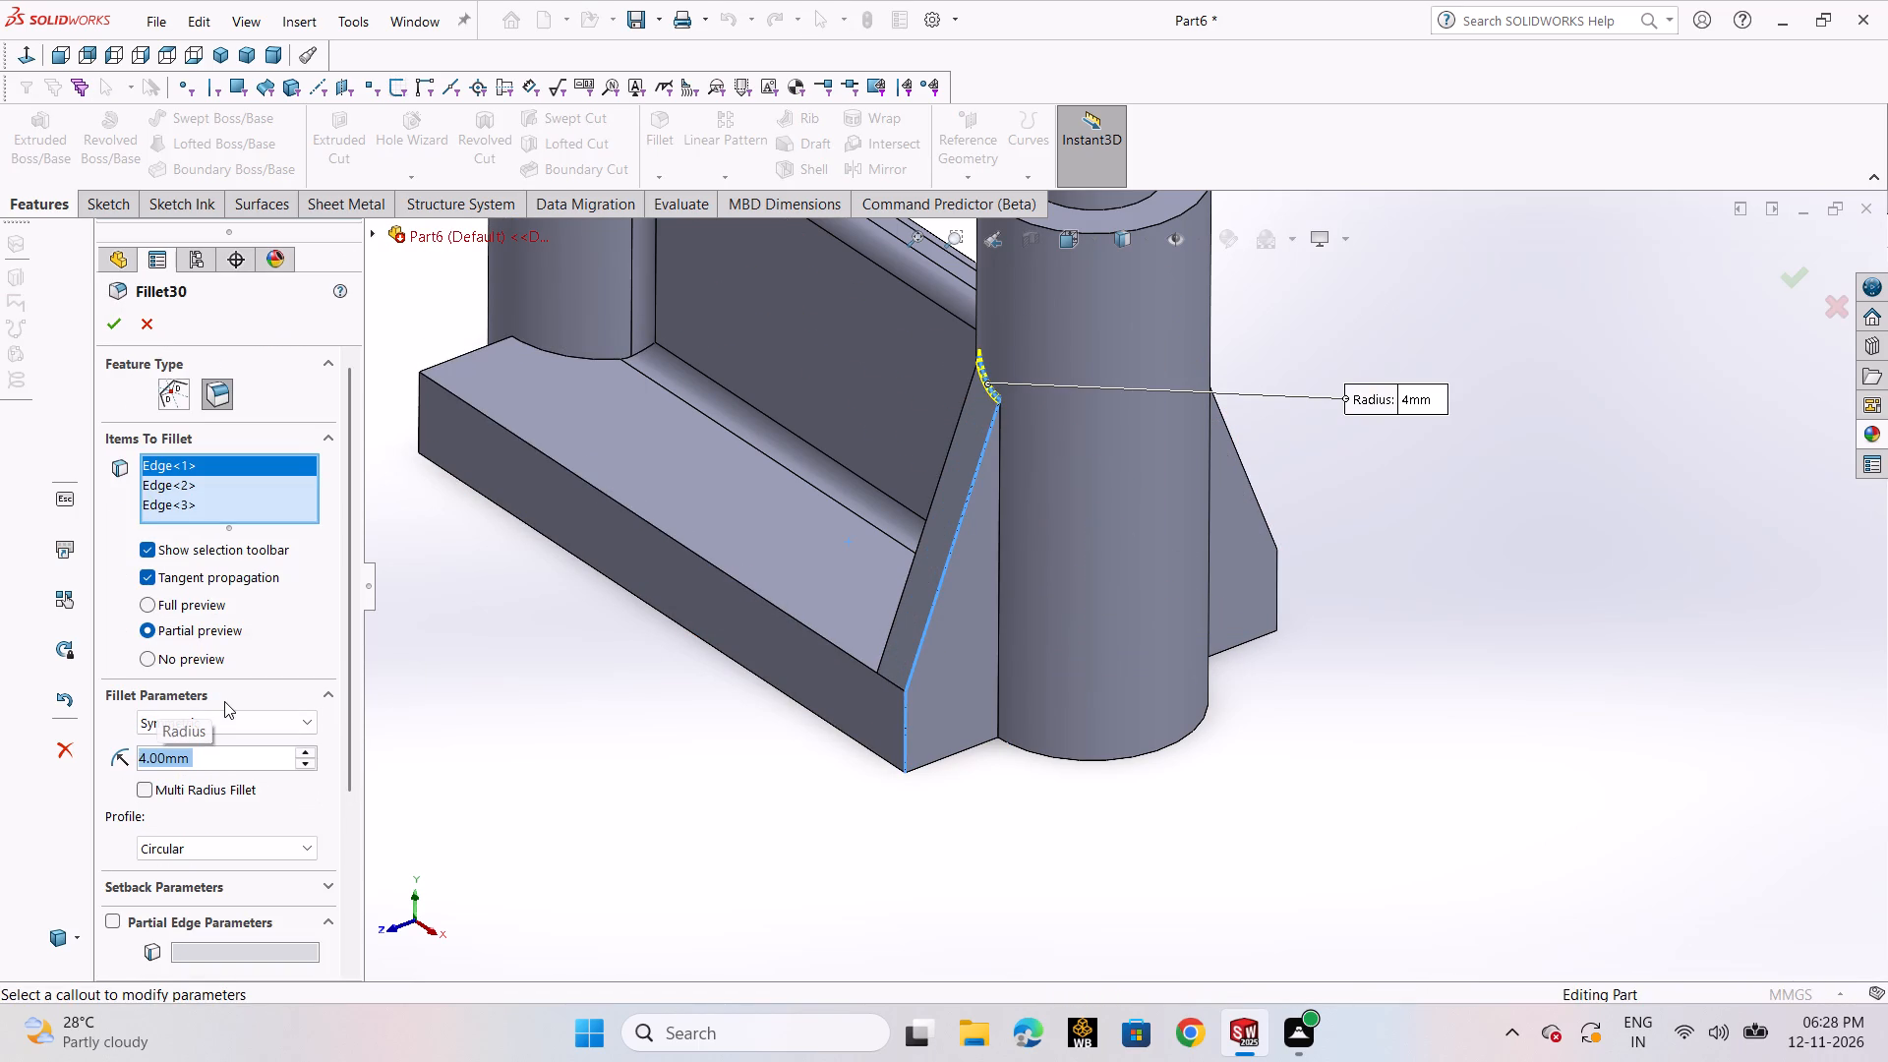
click(111, 332)
click(569, 821)
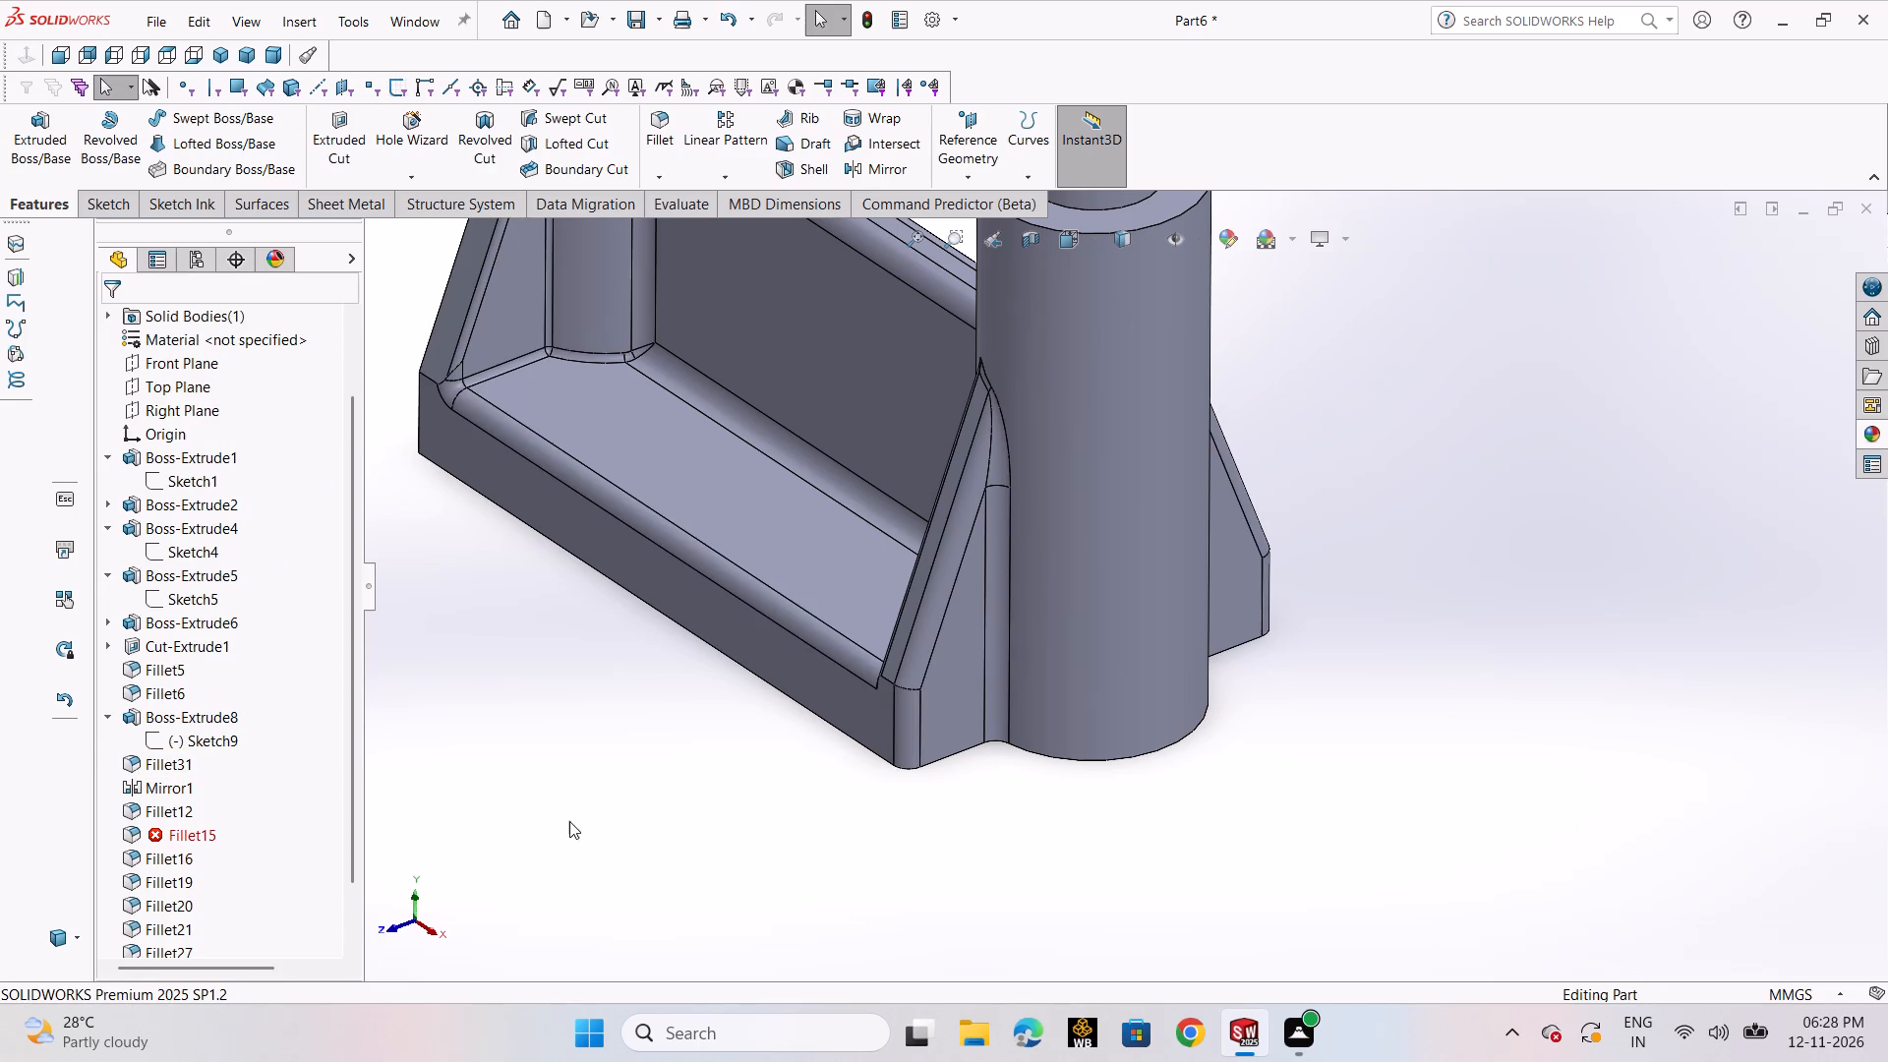
Delete the Fillet15 feature at the base's front corner beside the pin cylinder.
scroll(873, 828, up, 3)
scroll(1054, 761, up, 2)
middle_drag(1262, 723, 1126, 769)
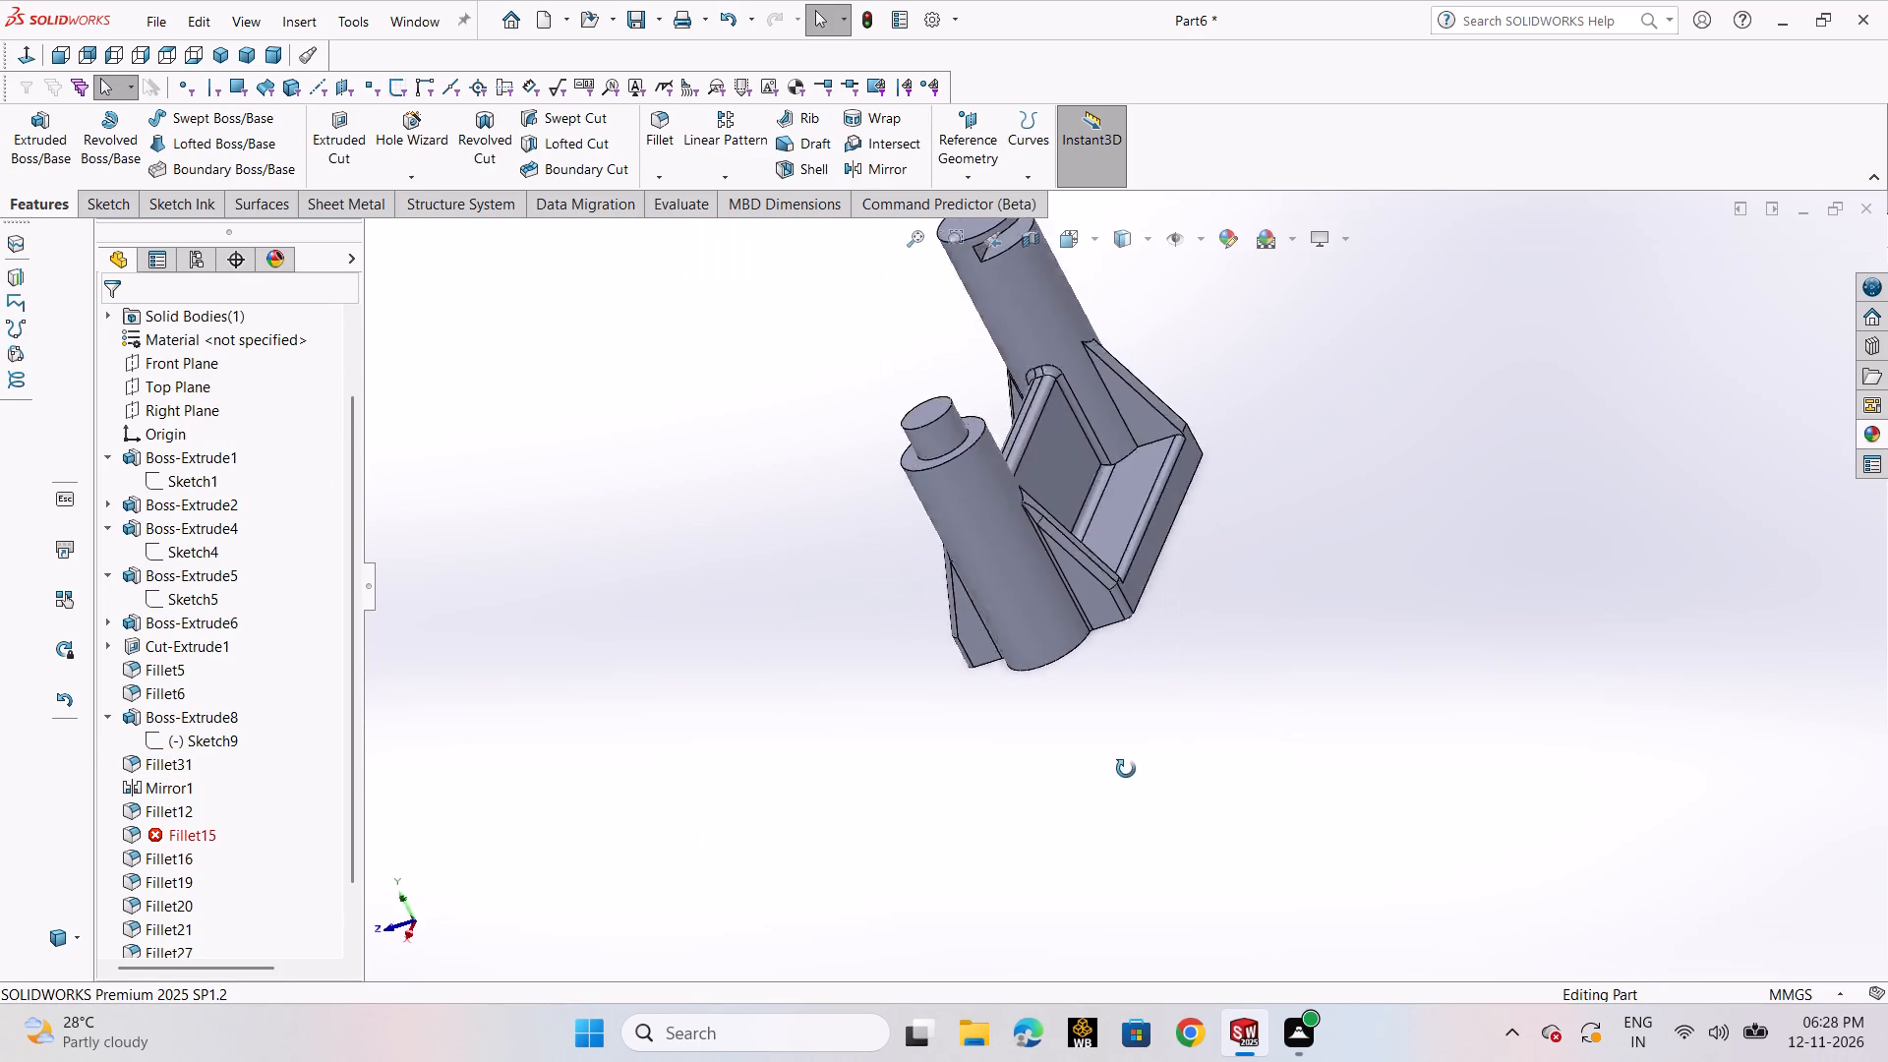
middle_drag(1126, 769, 1312, 730)
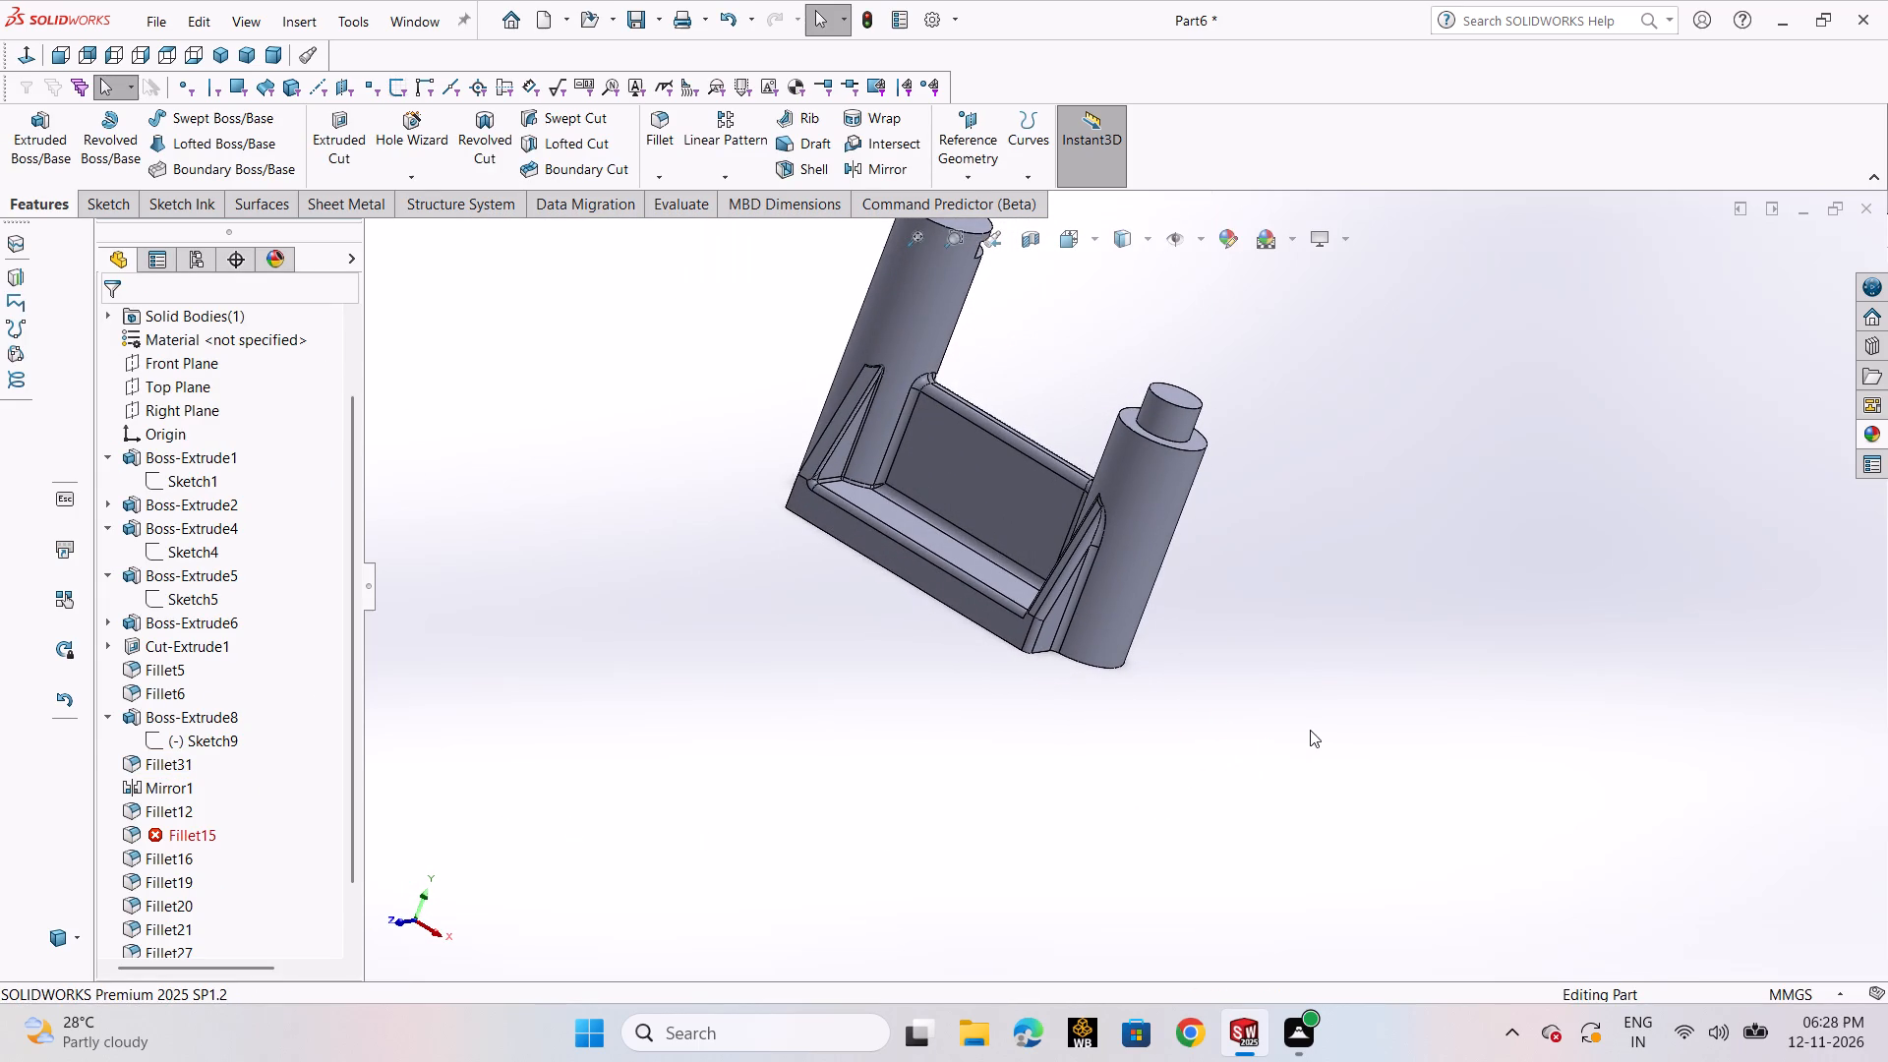
scroll(851, 522, down, 3)
click(143, 836)
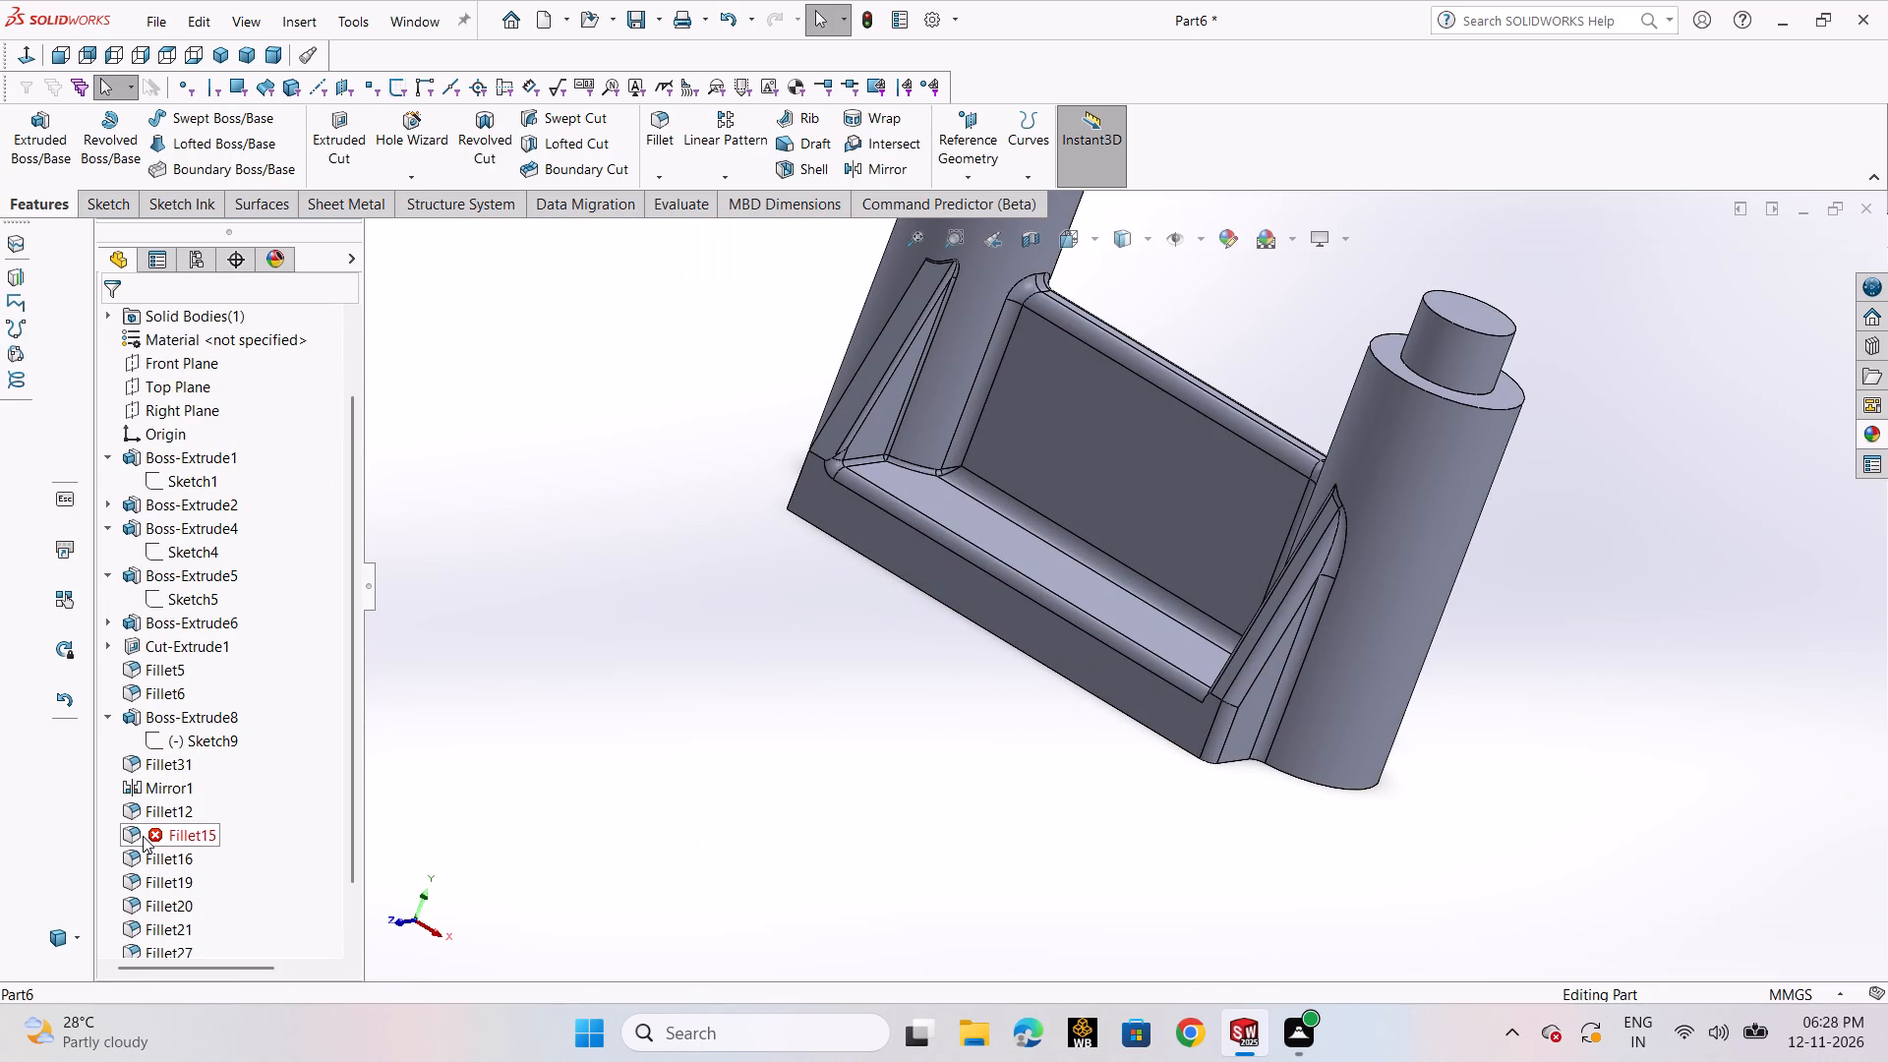
key(Delete)
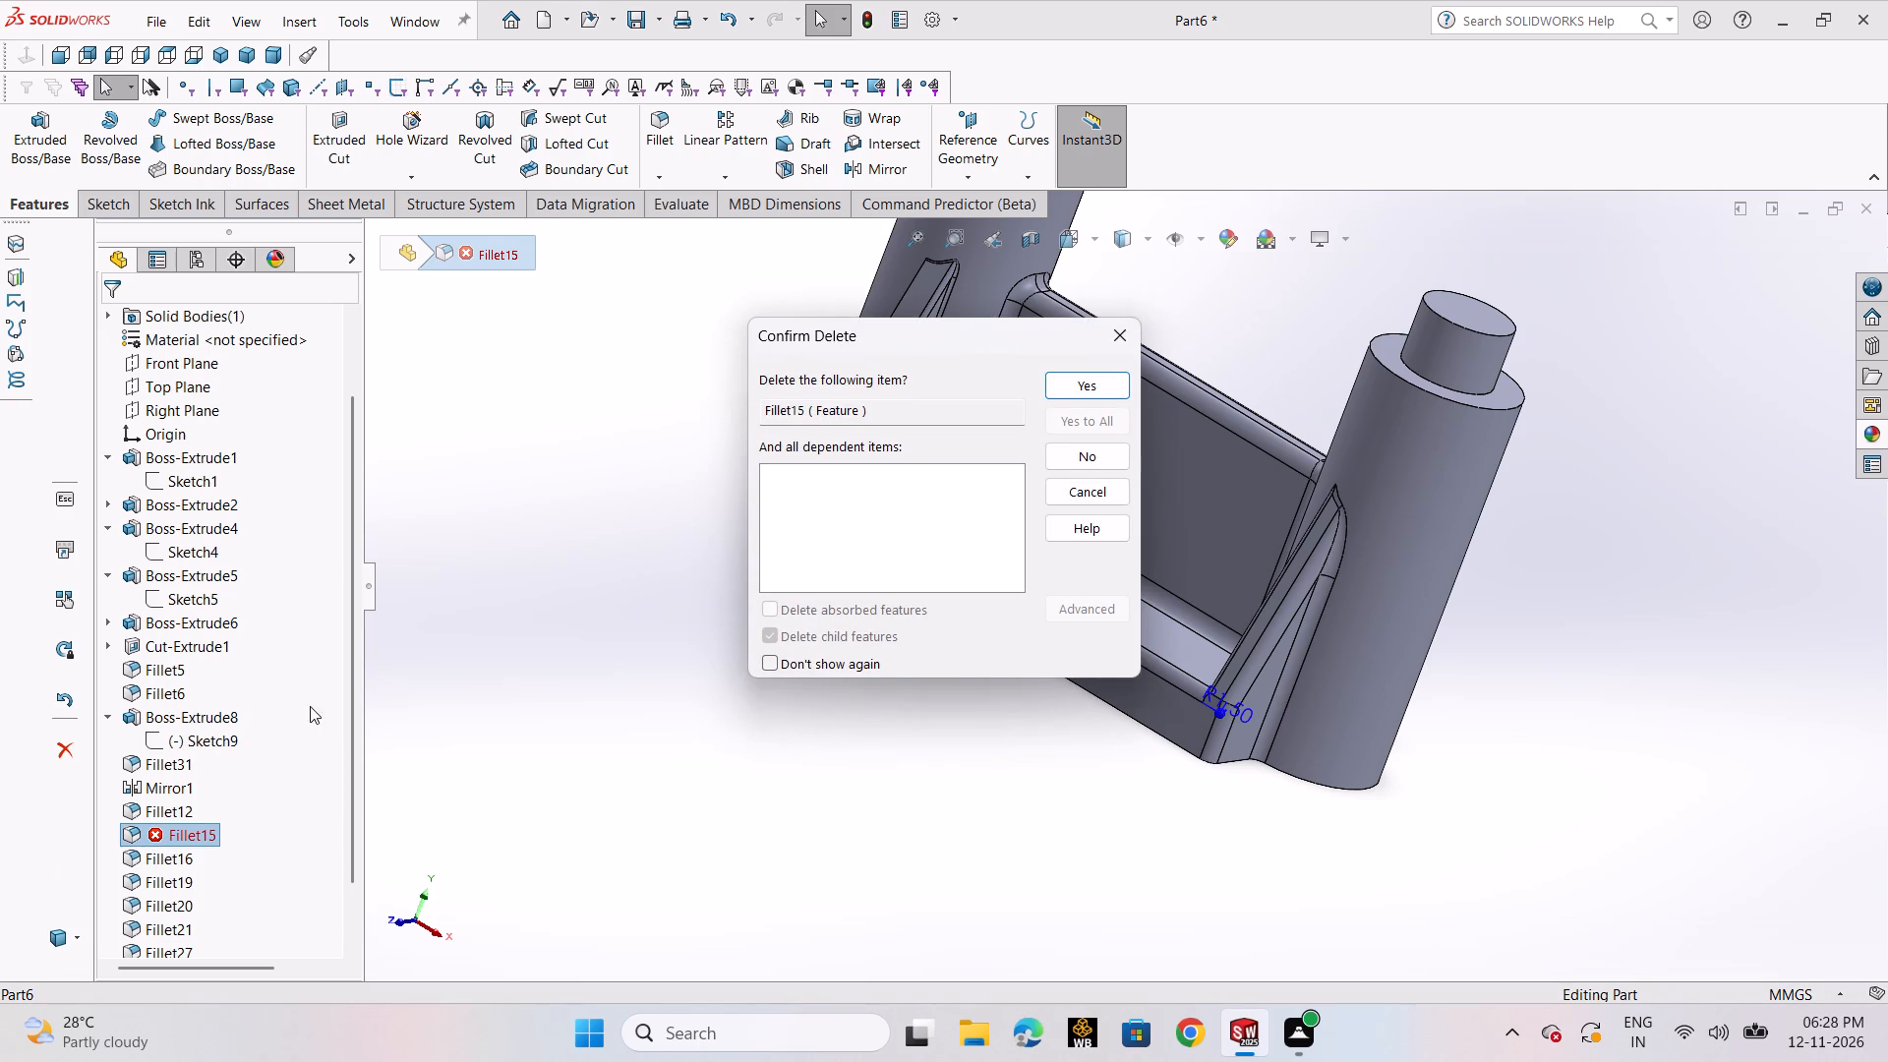
click(1062, 389)
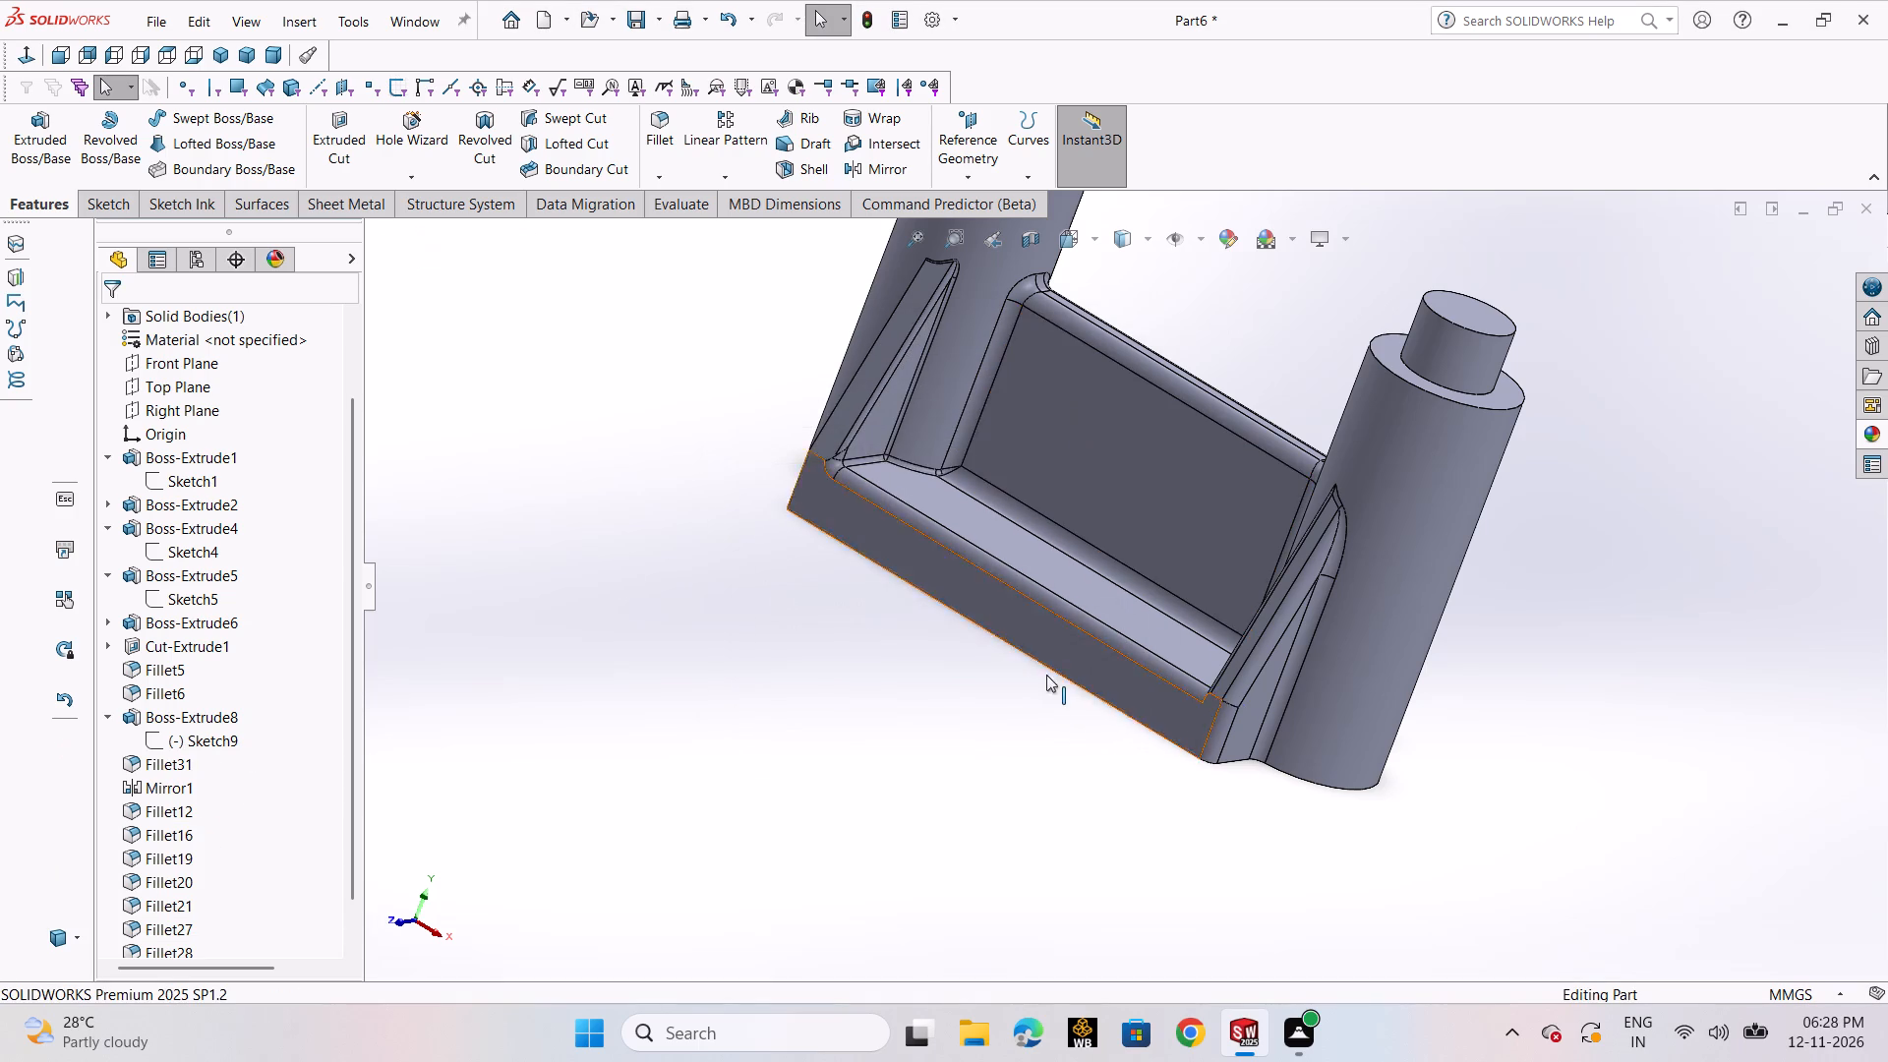
Add a 4 mm fillet to the front rib's outer sloping edge and the base's vertical corner edge beside the notched cylinder.
scroll(1047, 709, up, 1)
scroll(800, 566, down, 3)
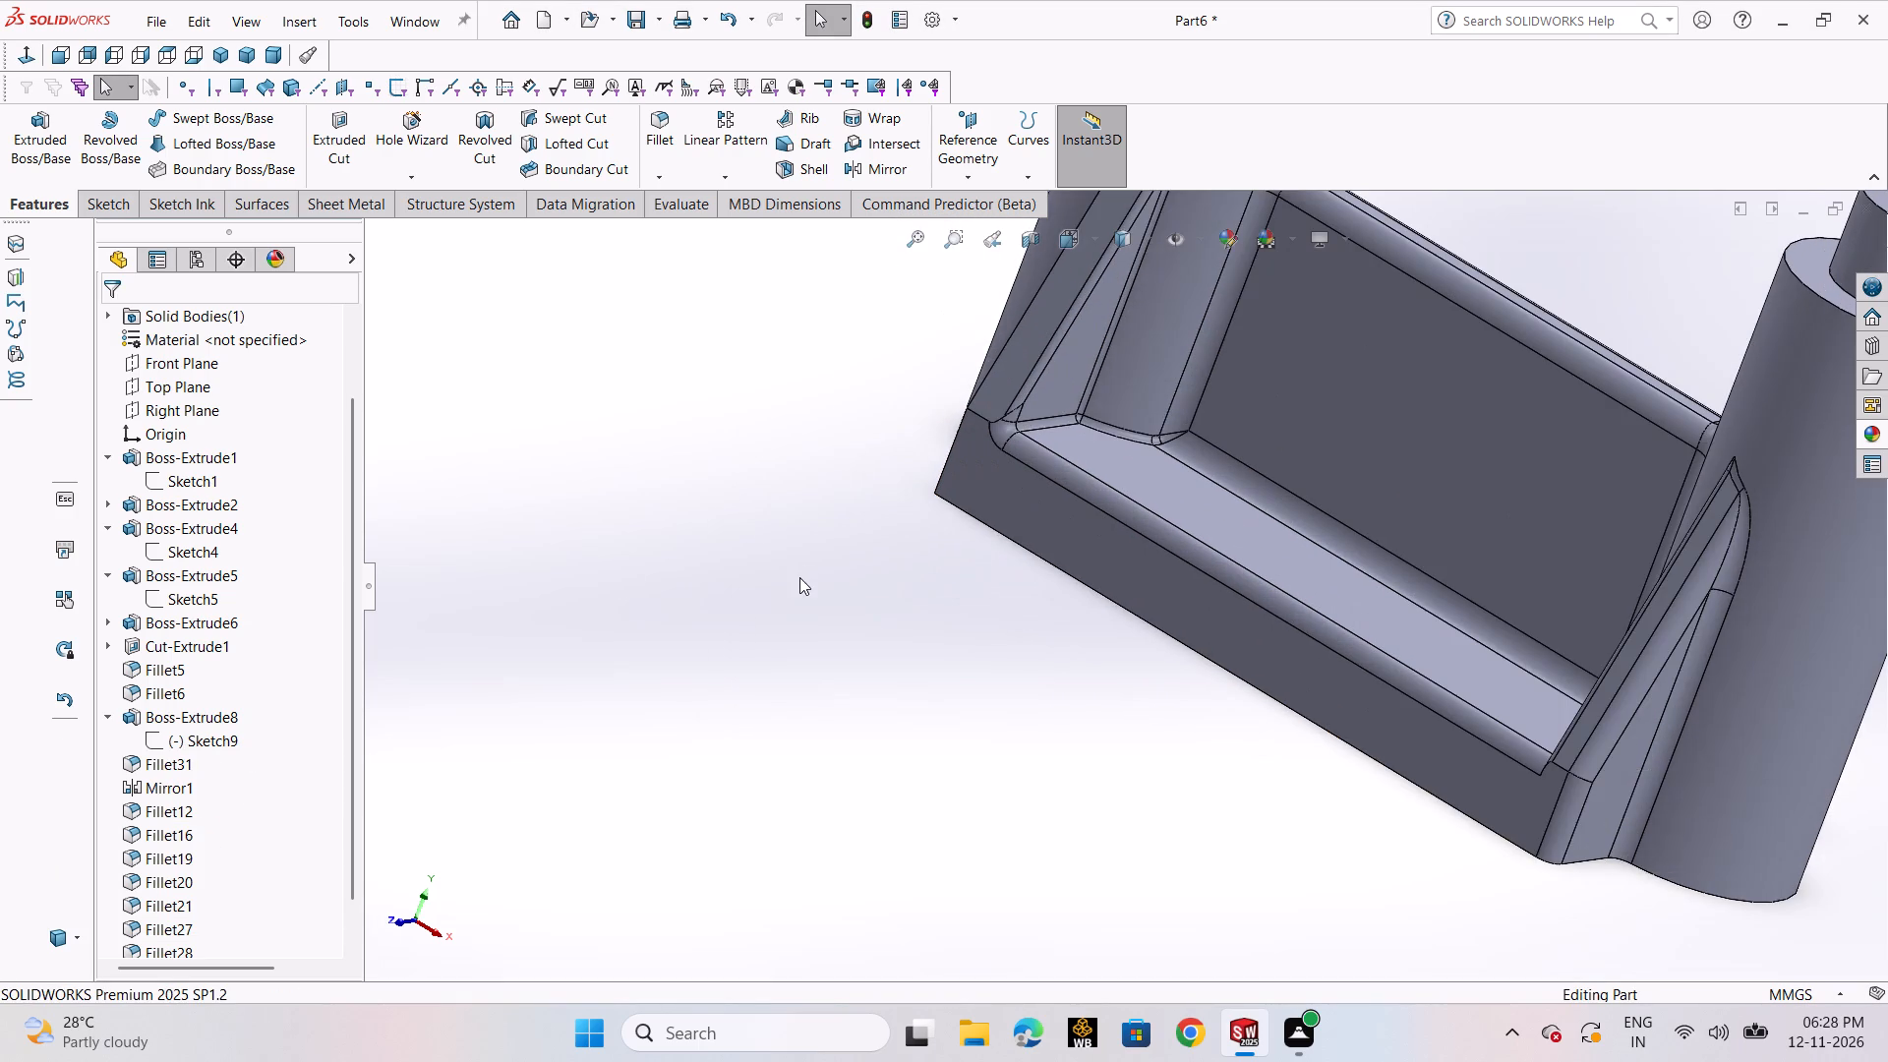
middle_drag(799, 577, 897, 728)
scroll(909, 679, up, 3)
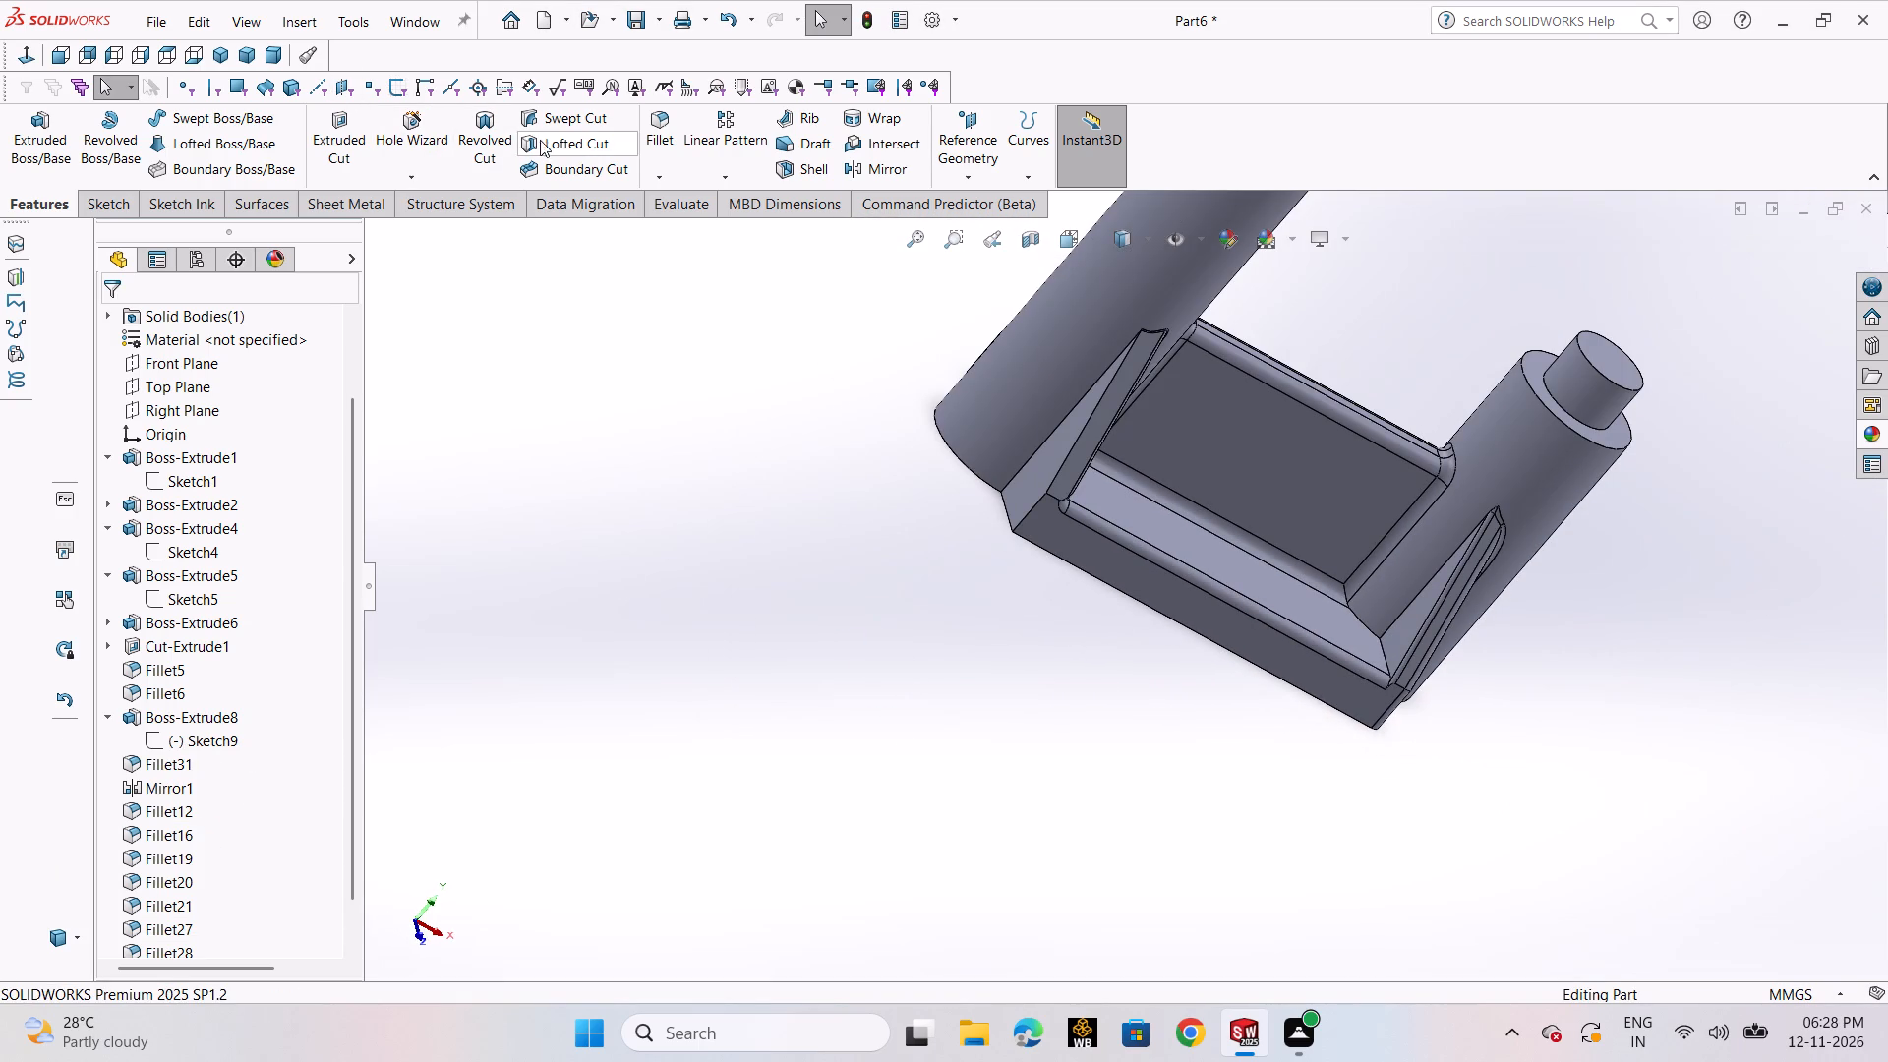
click(650, 141)
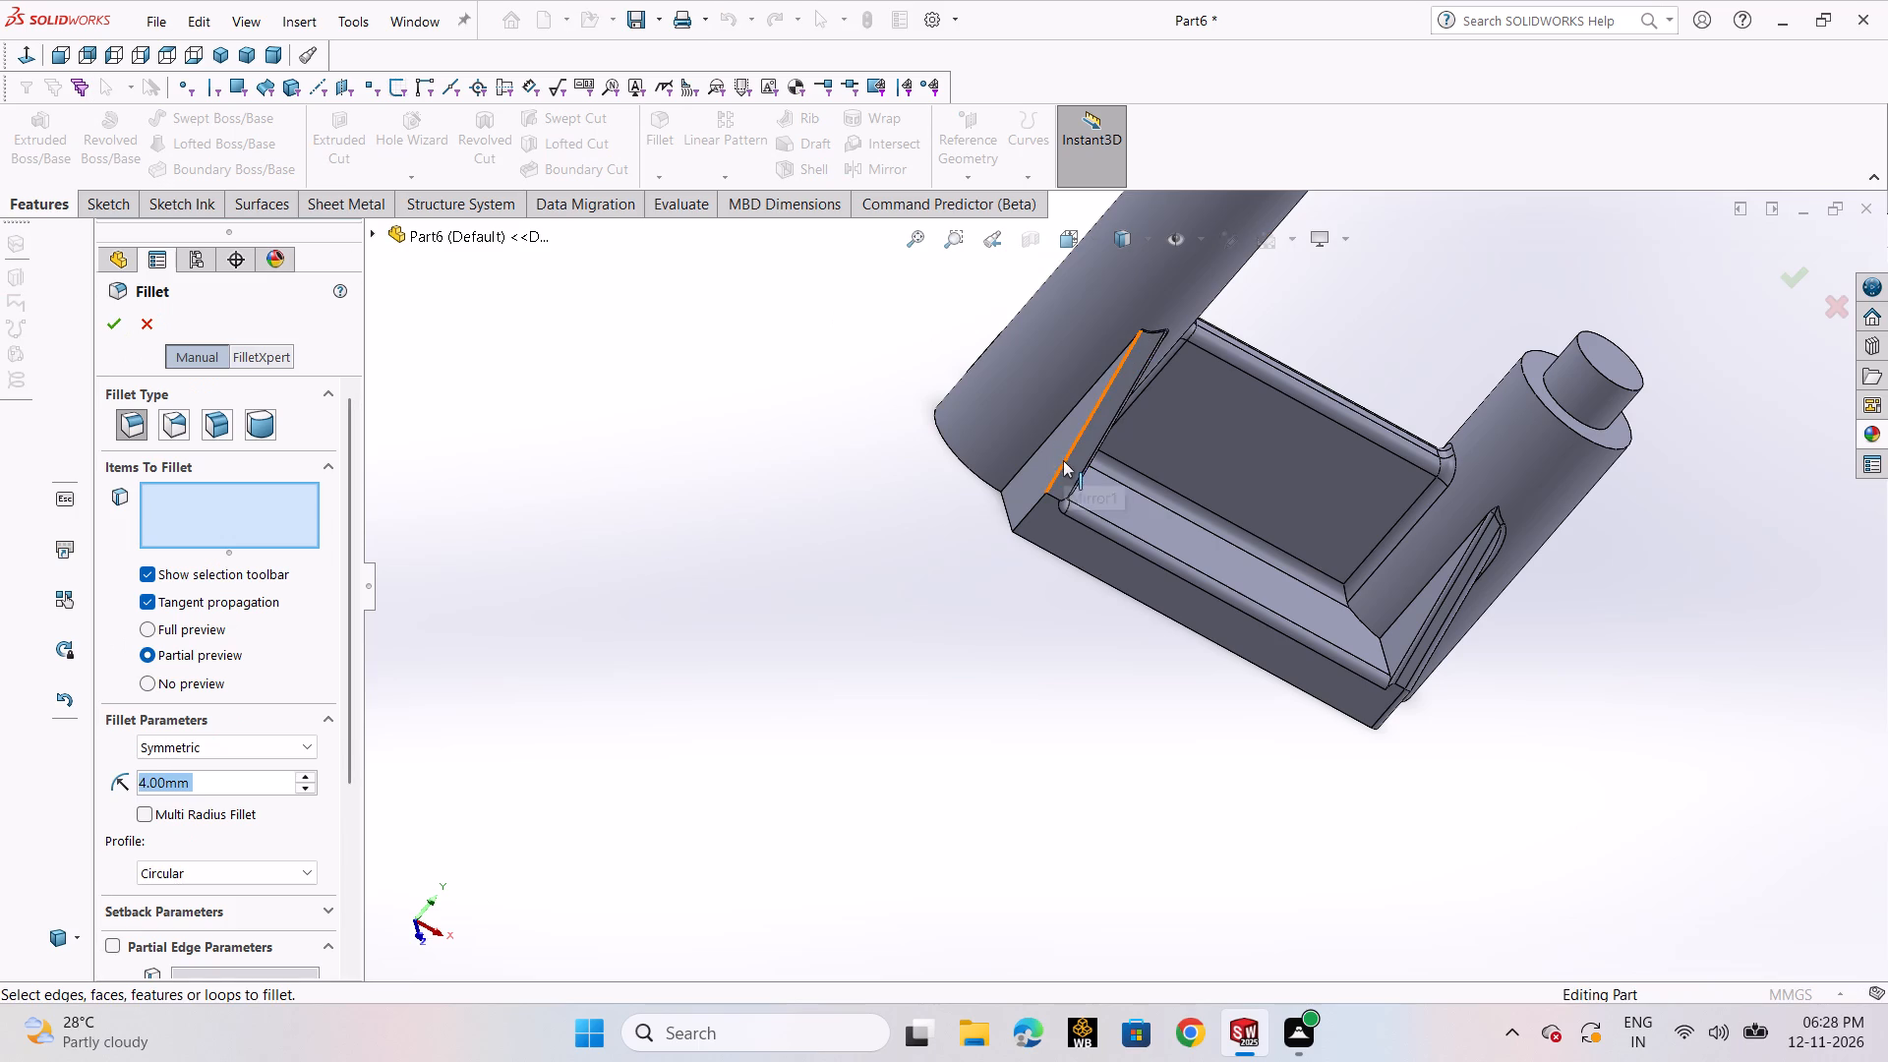
click(1056, 472)
click(1036, 507)
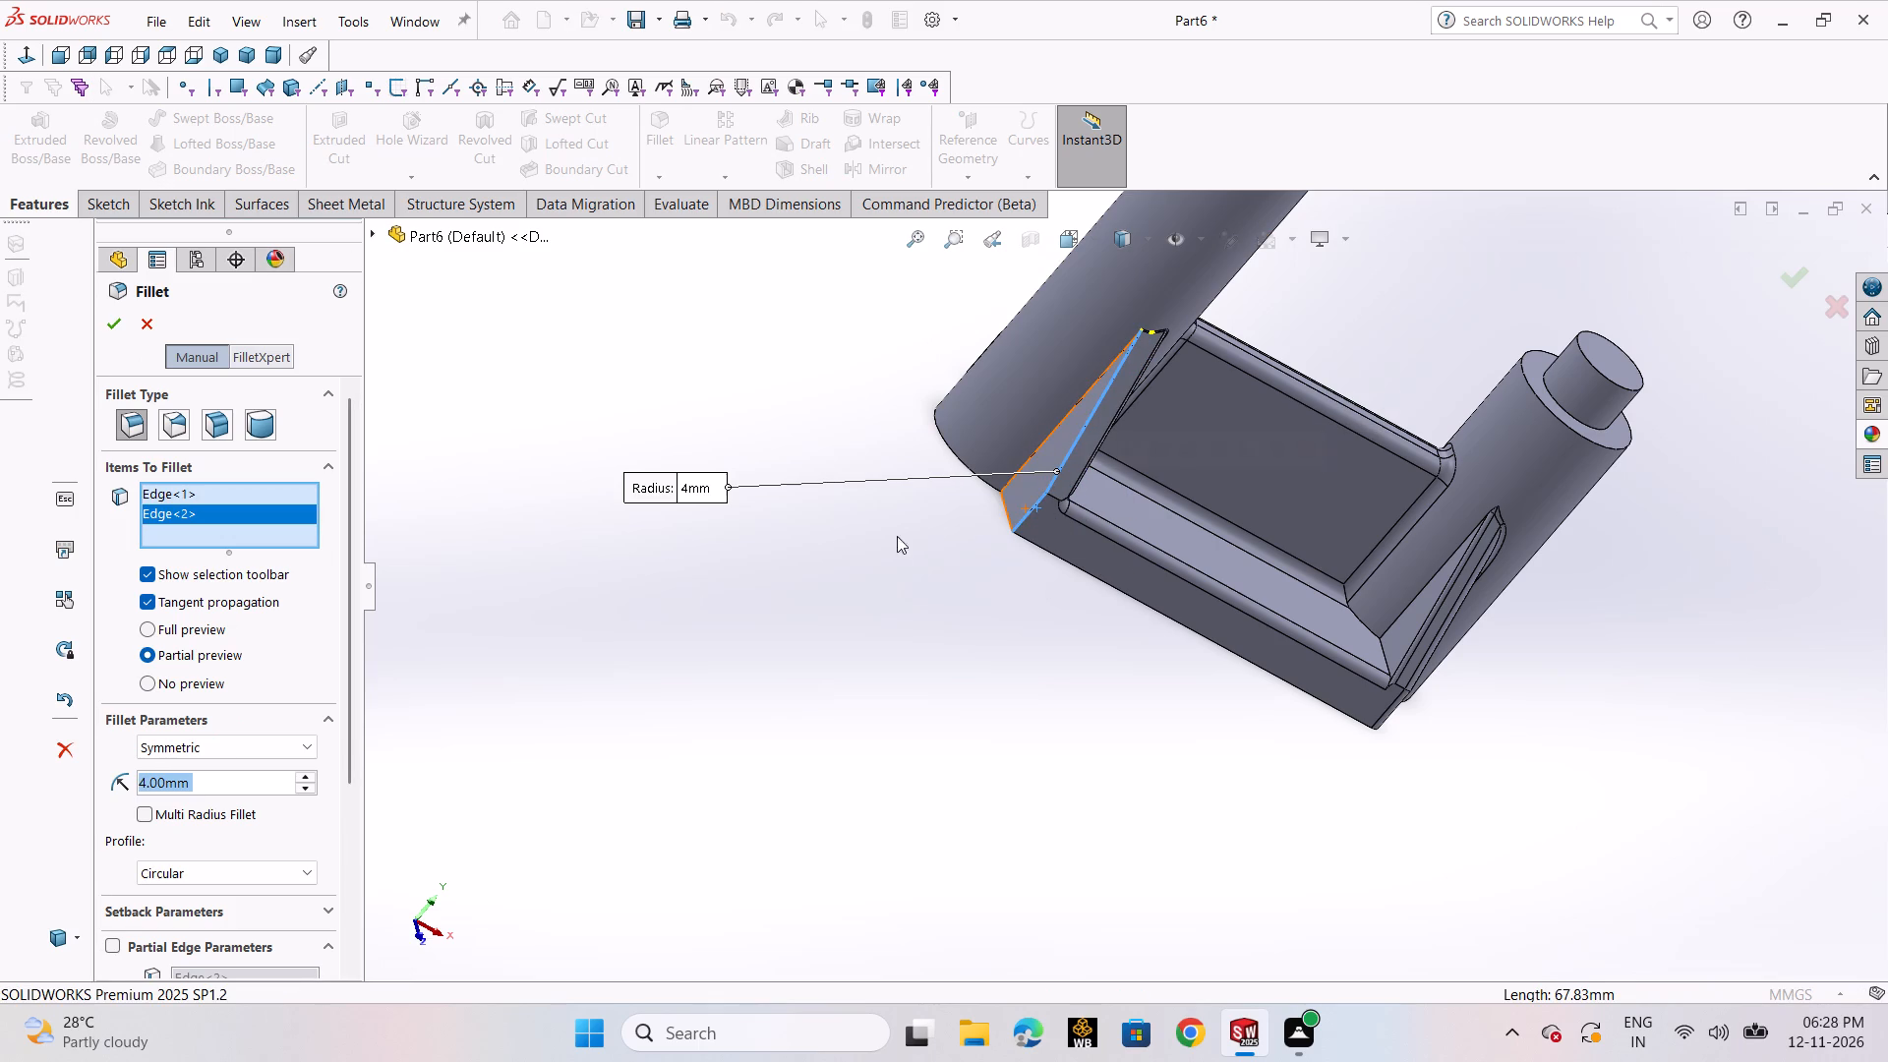
click(109, 324)
Sketch four circles on the base's top face, two on each side of the plate, the first three with radii about 17.5, 9.6 and 8.6 mm.
scroll(1258, 643, up, 1)
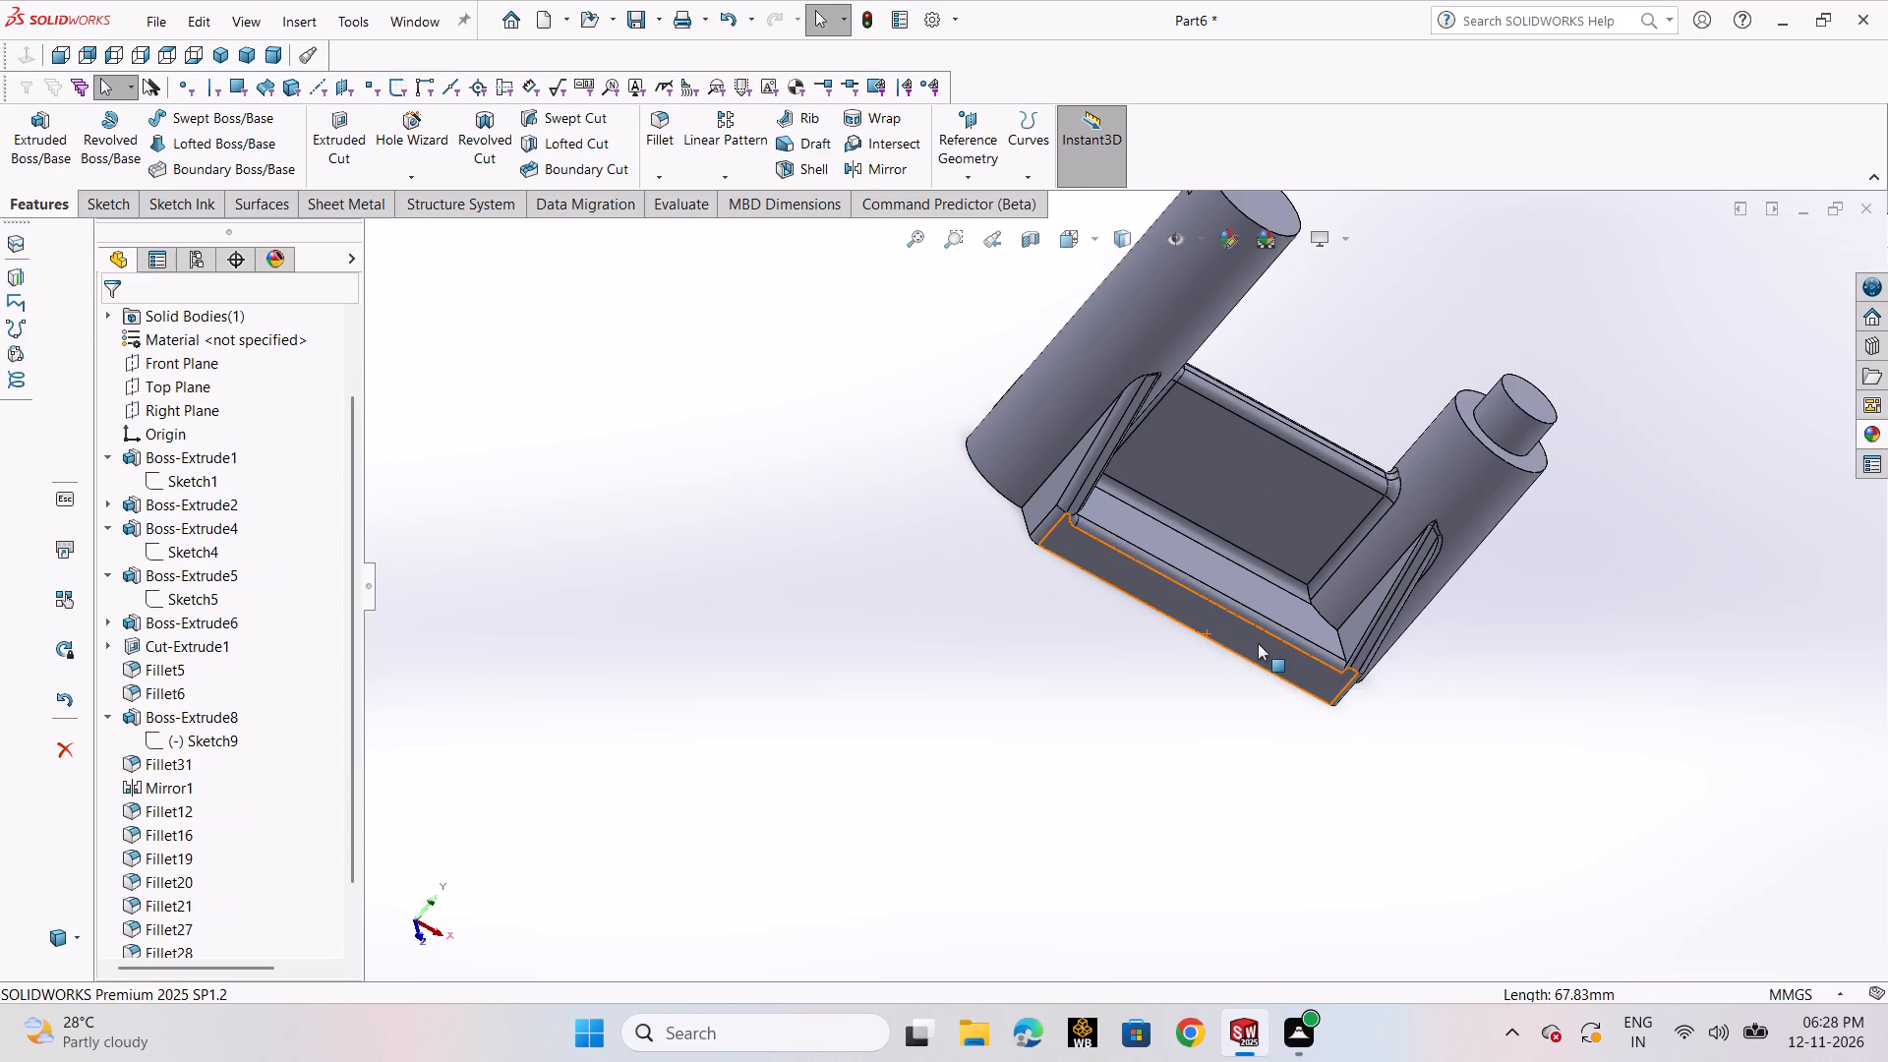
key(ctrl+7)
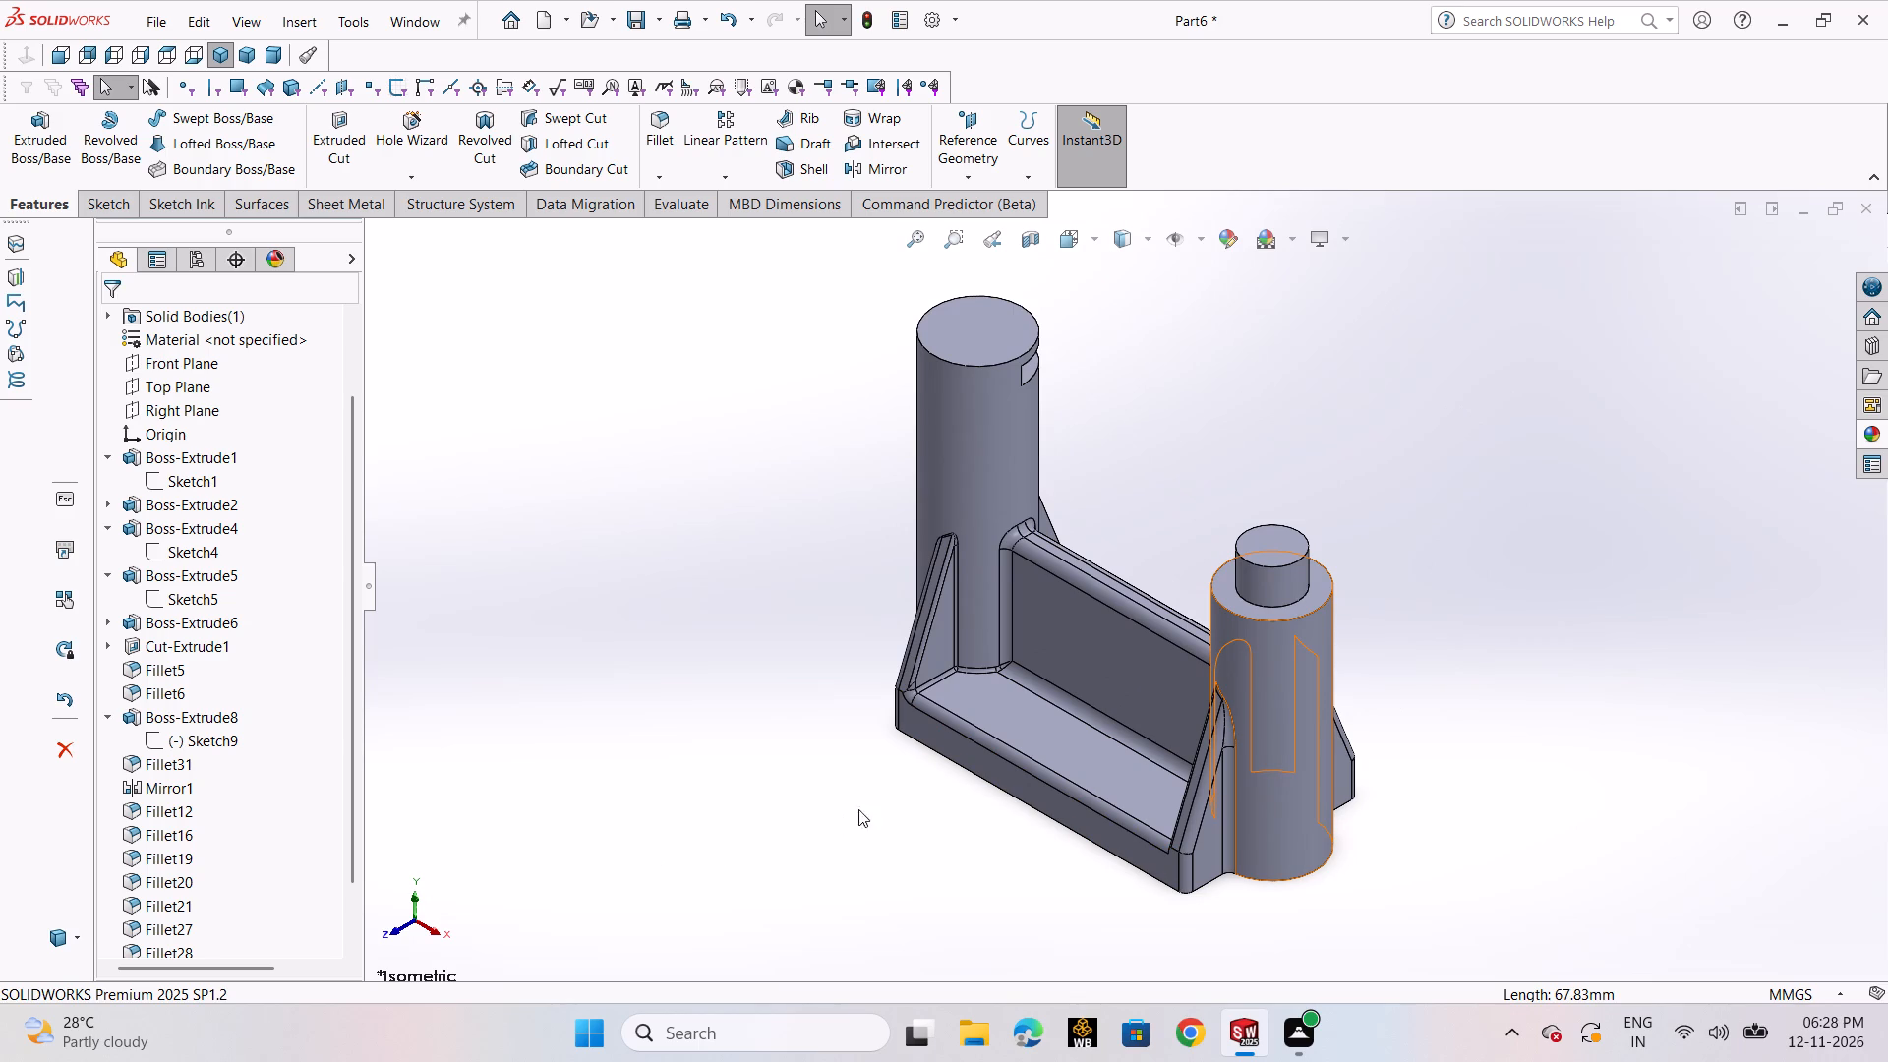
click(1084, 744)
click(1198, 680)
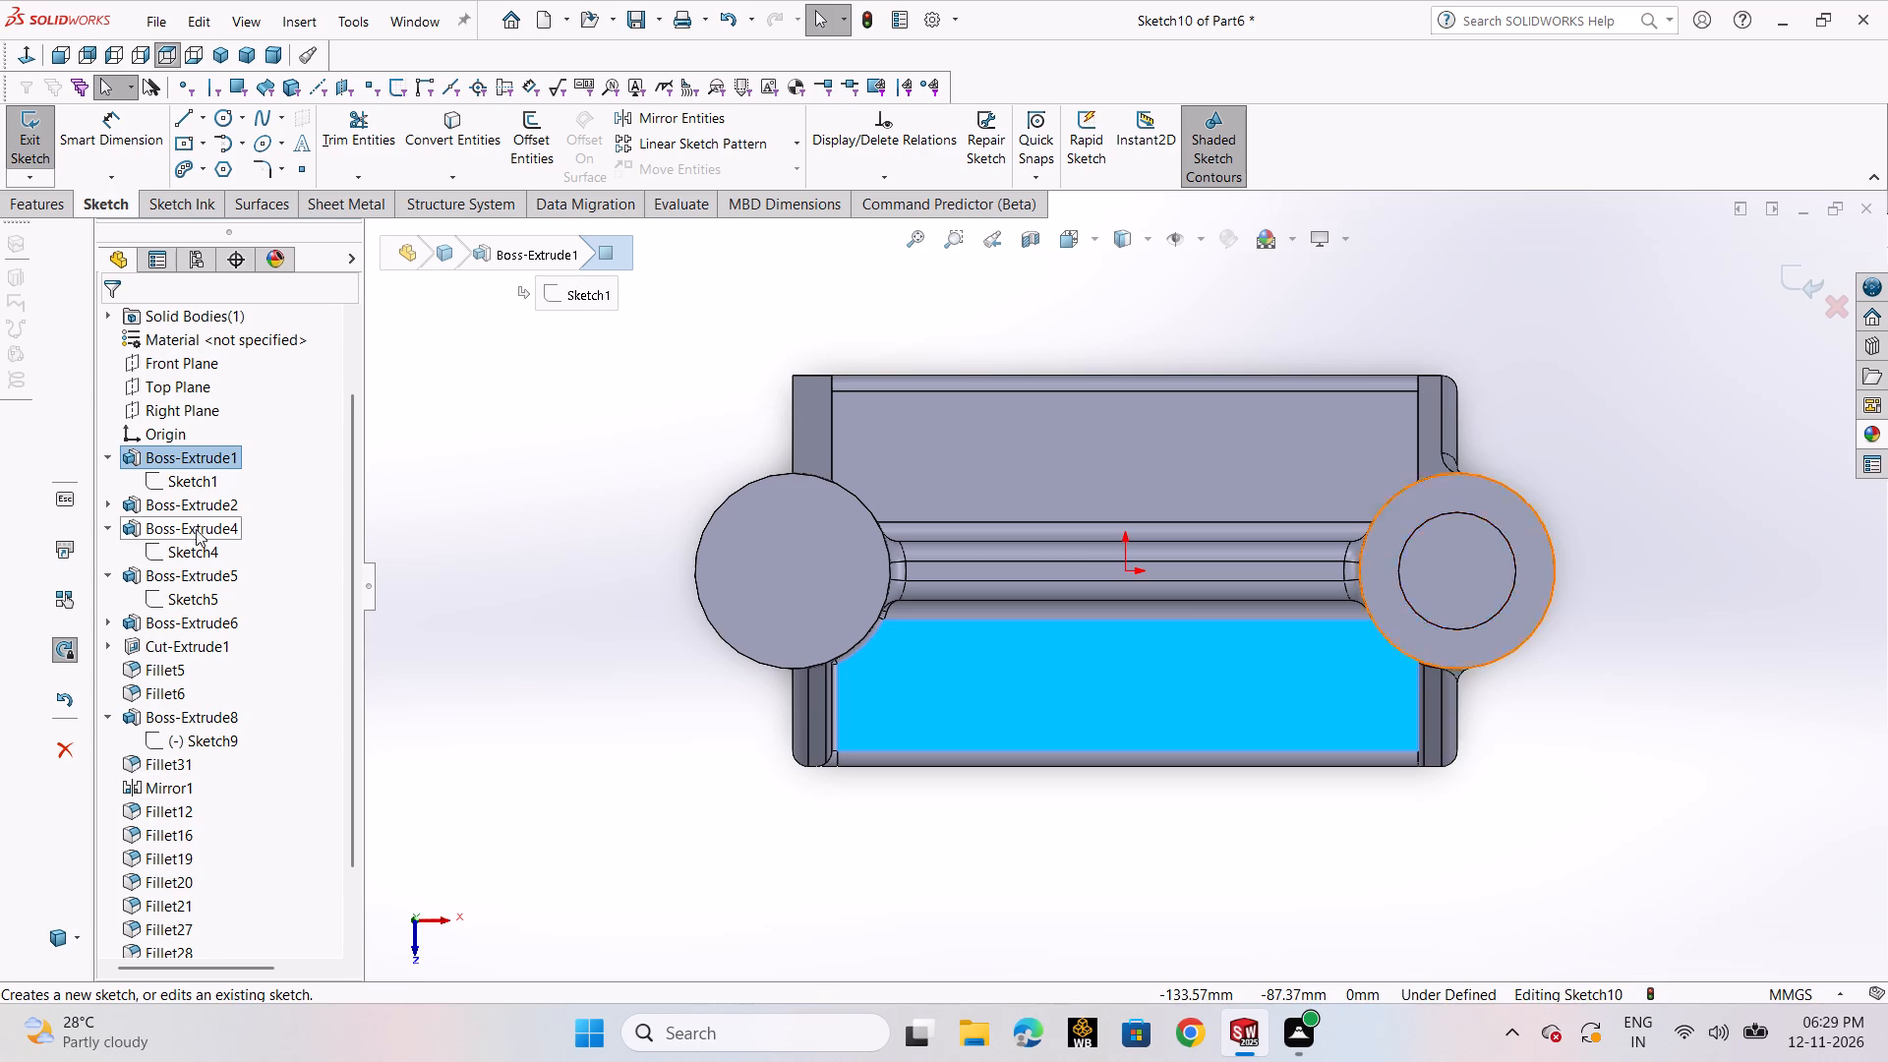
click(225, 120)
click(231, 136)
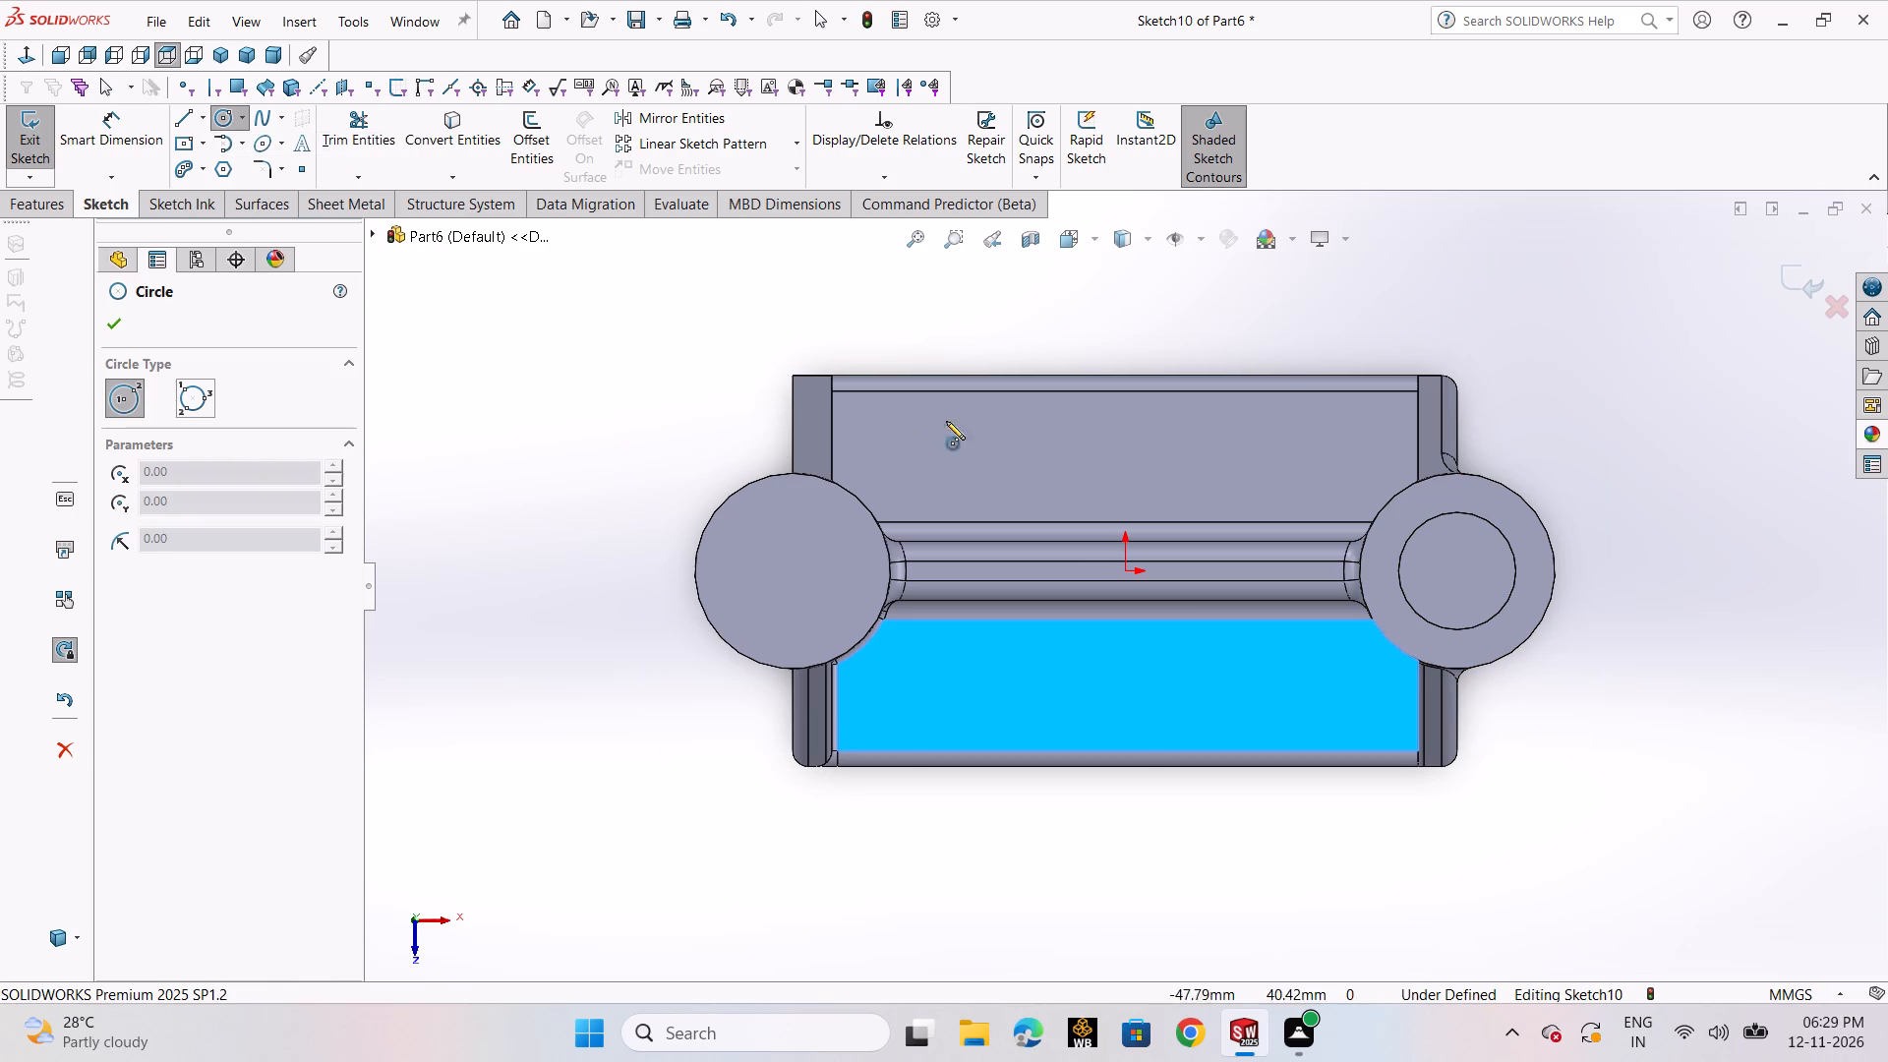
click(974, 460)
click(1038, 485)
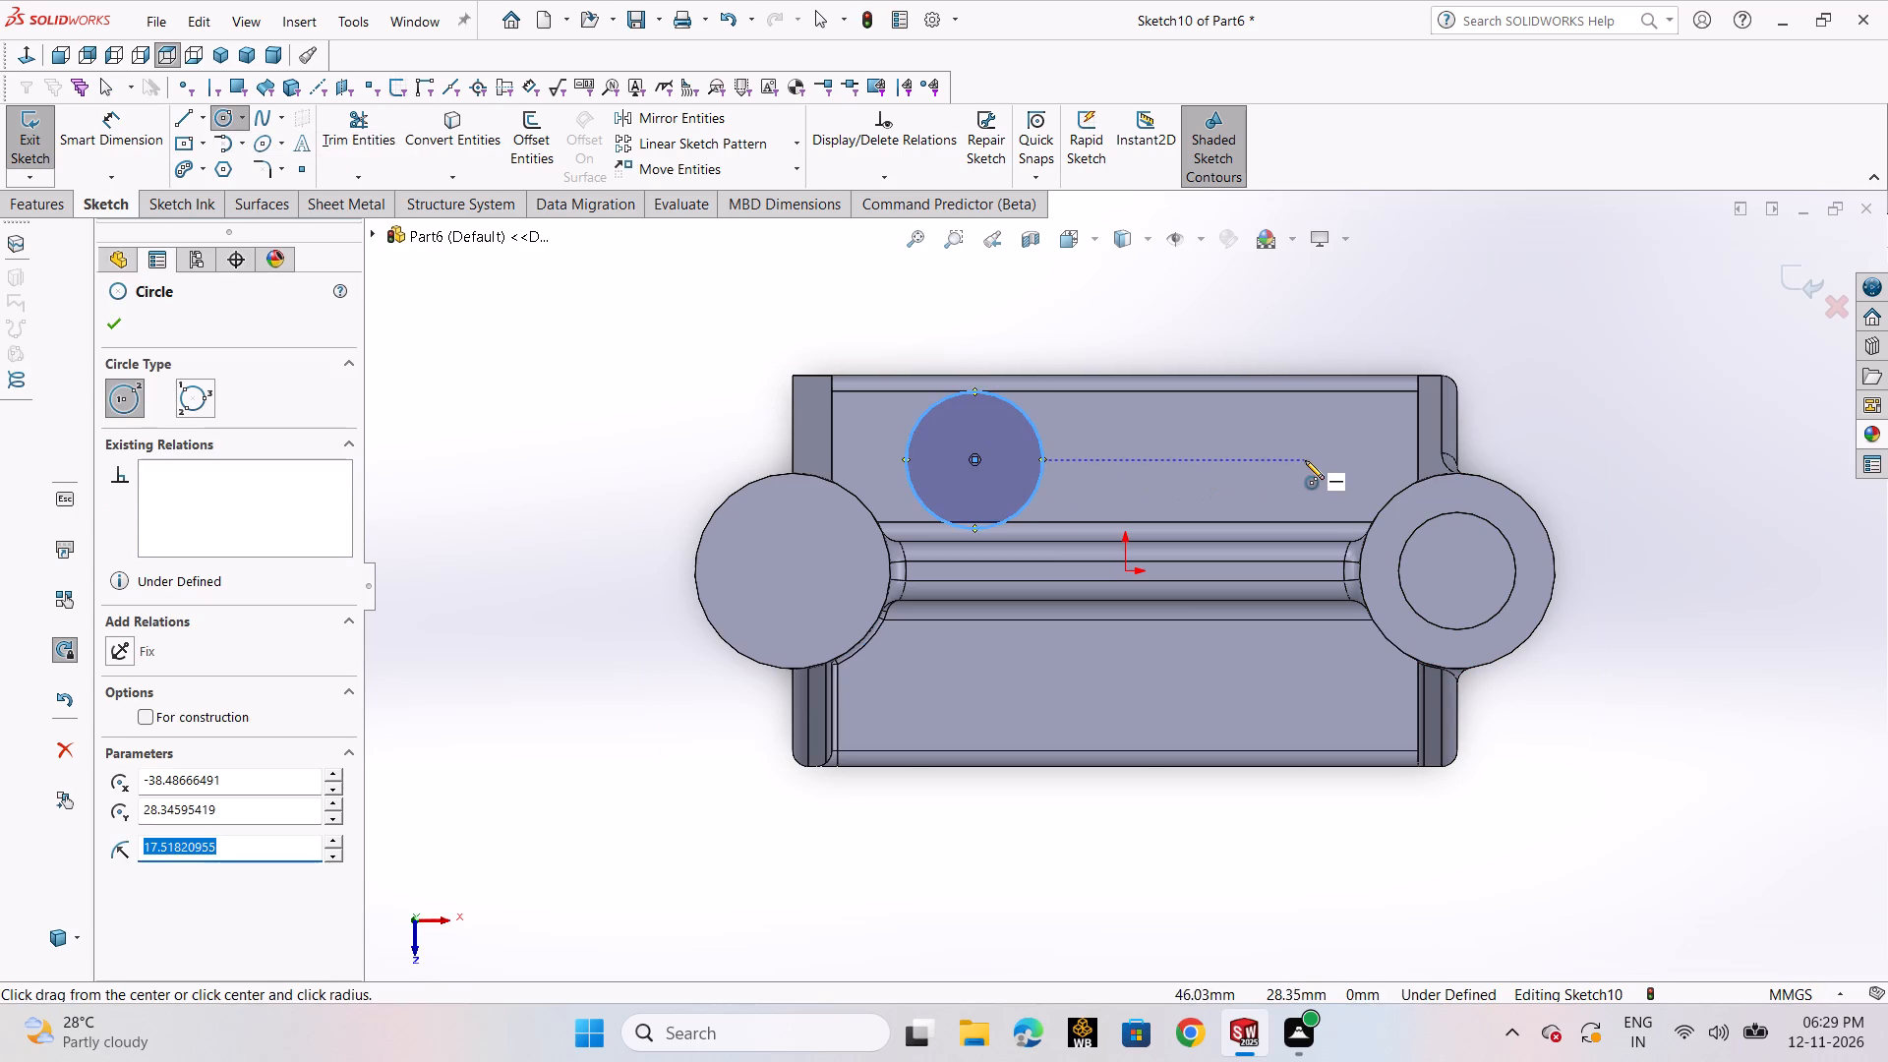
click(1305, 460)
click(1324, 493)
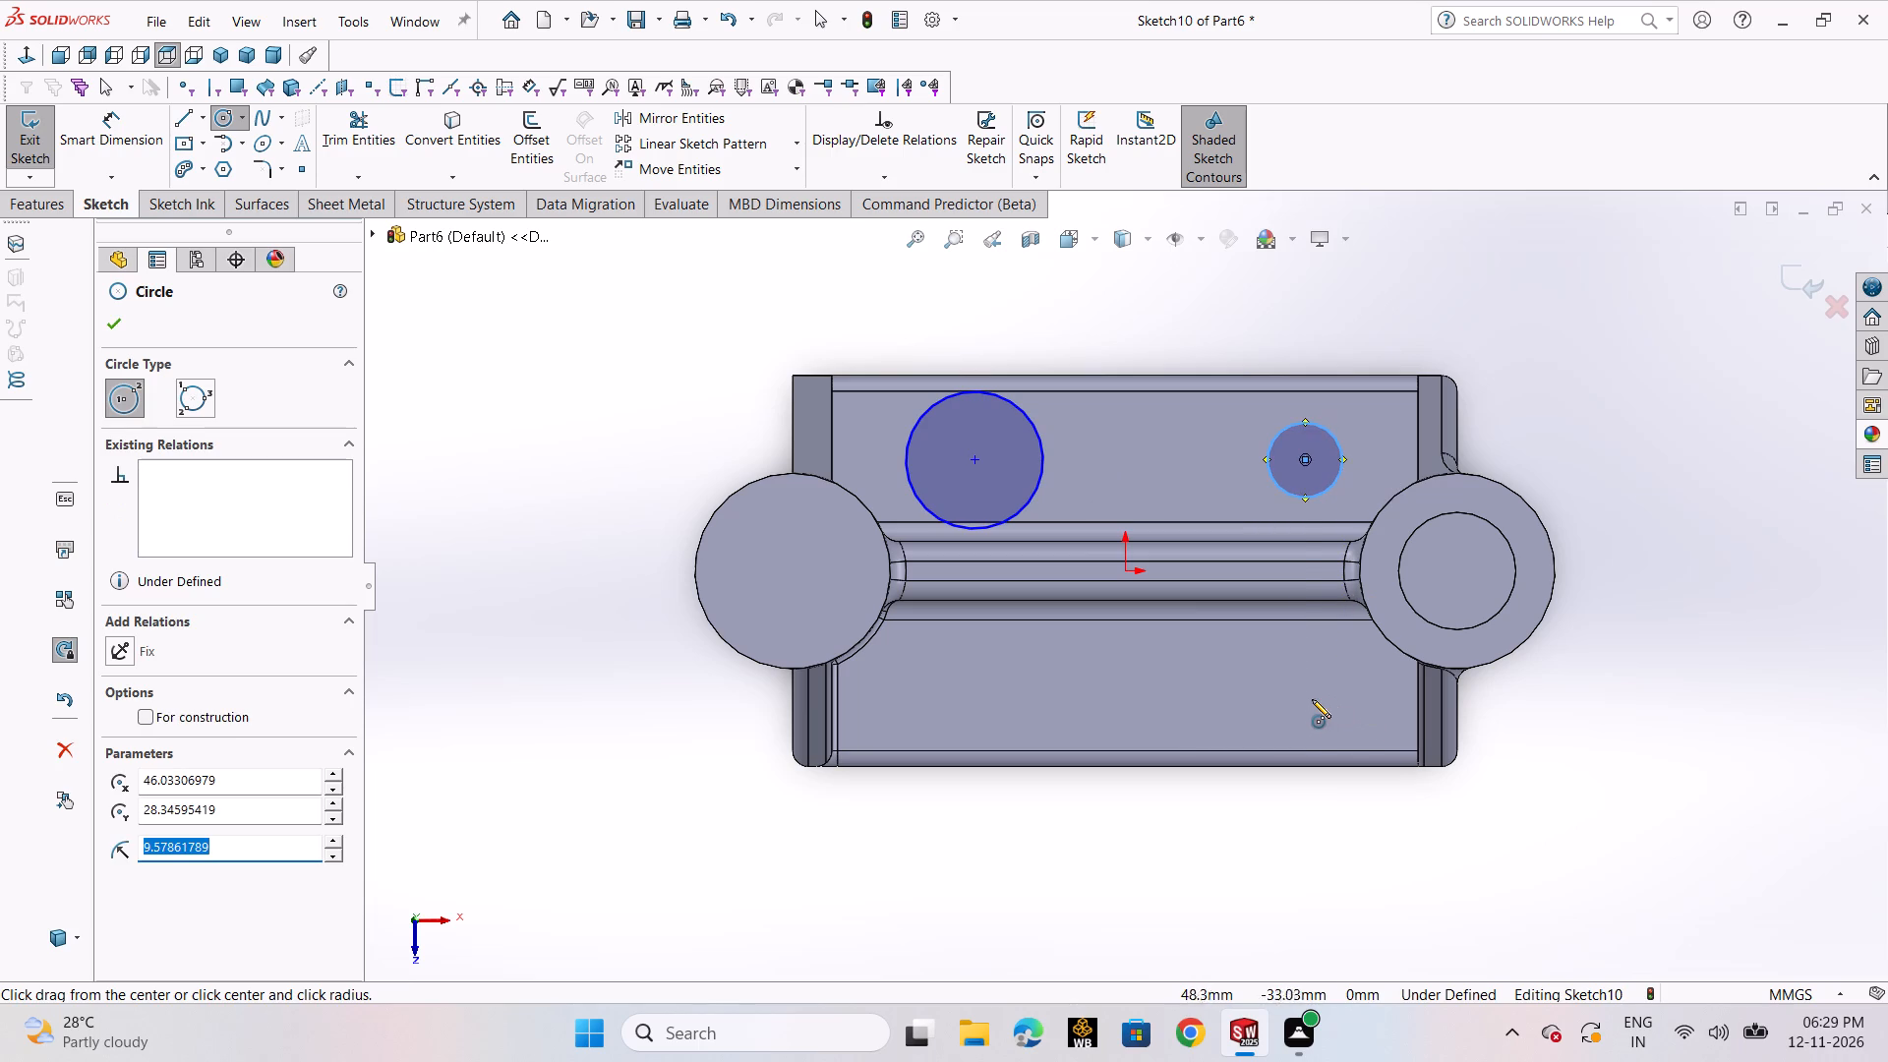
click(1305, 696)
click(1323, 725)
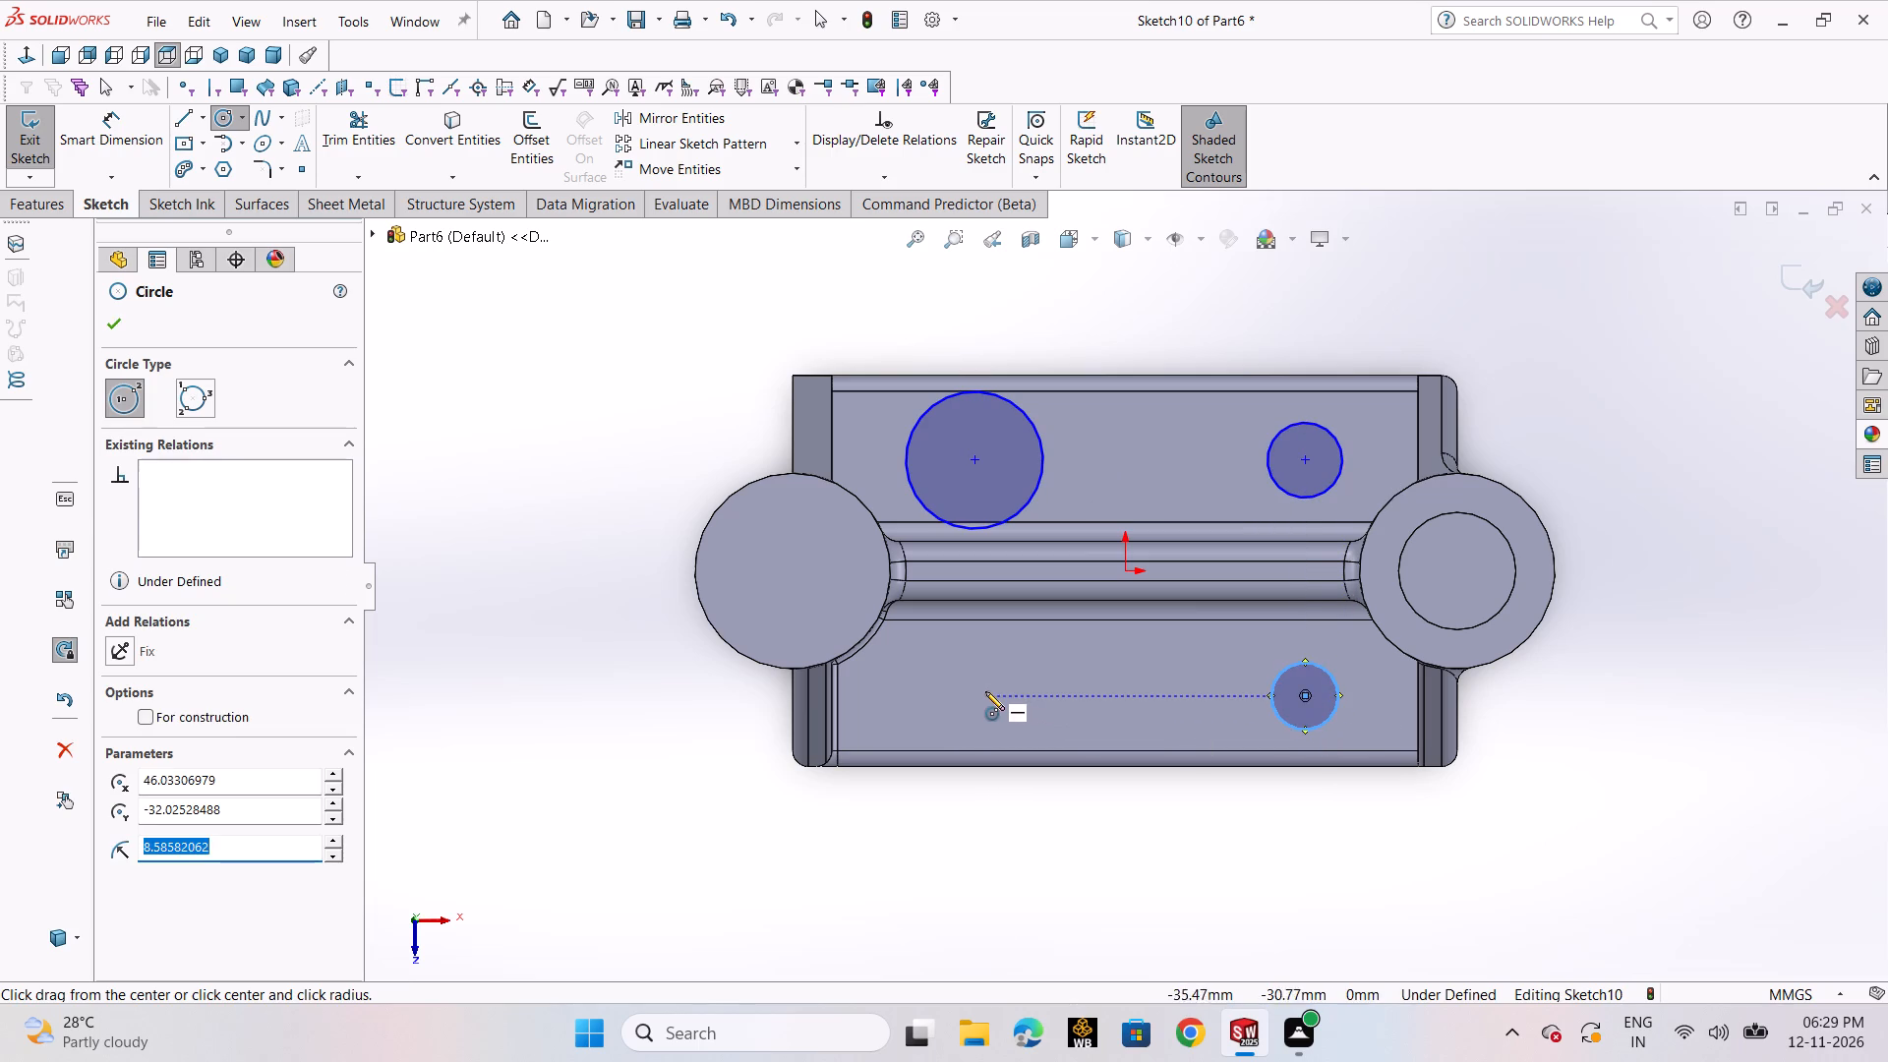
click(985, 691)
click(1019, 712)
right_click(1019, 712)
click(1053, 728)
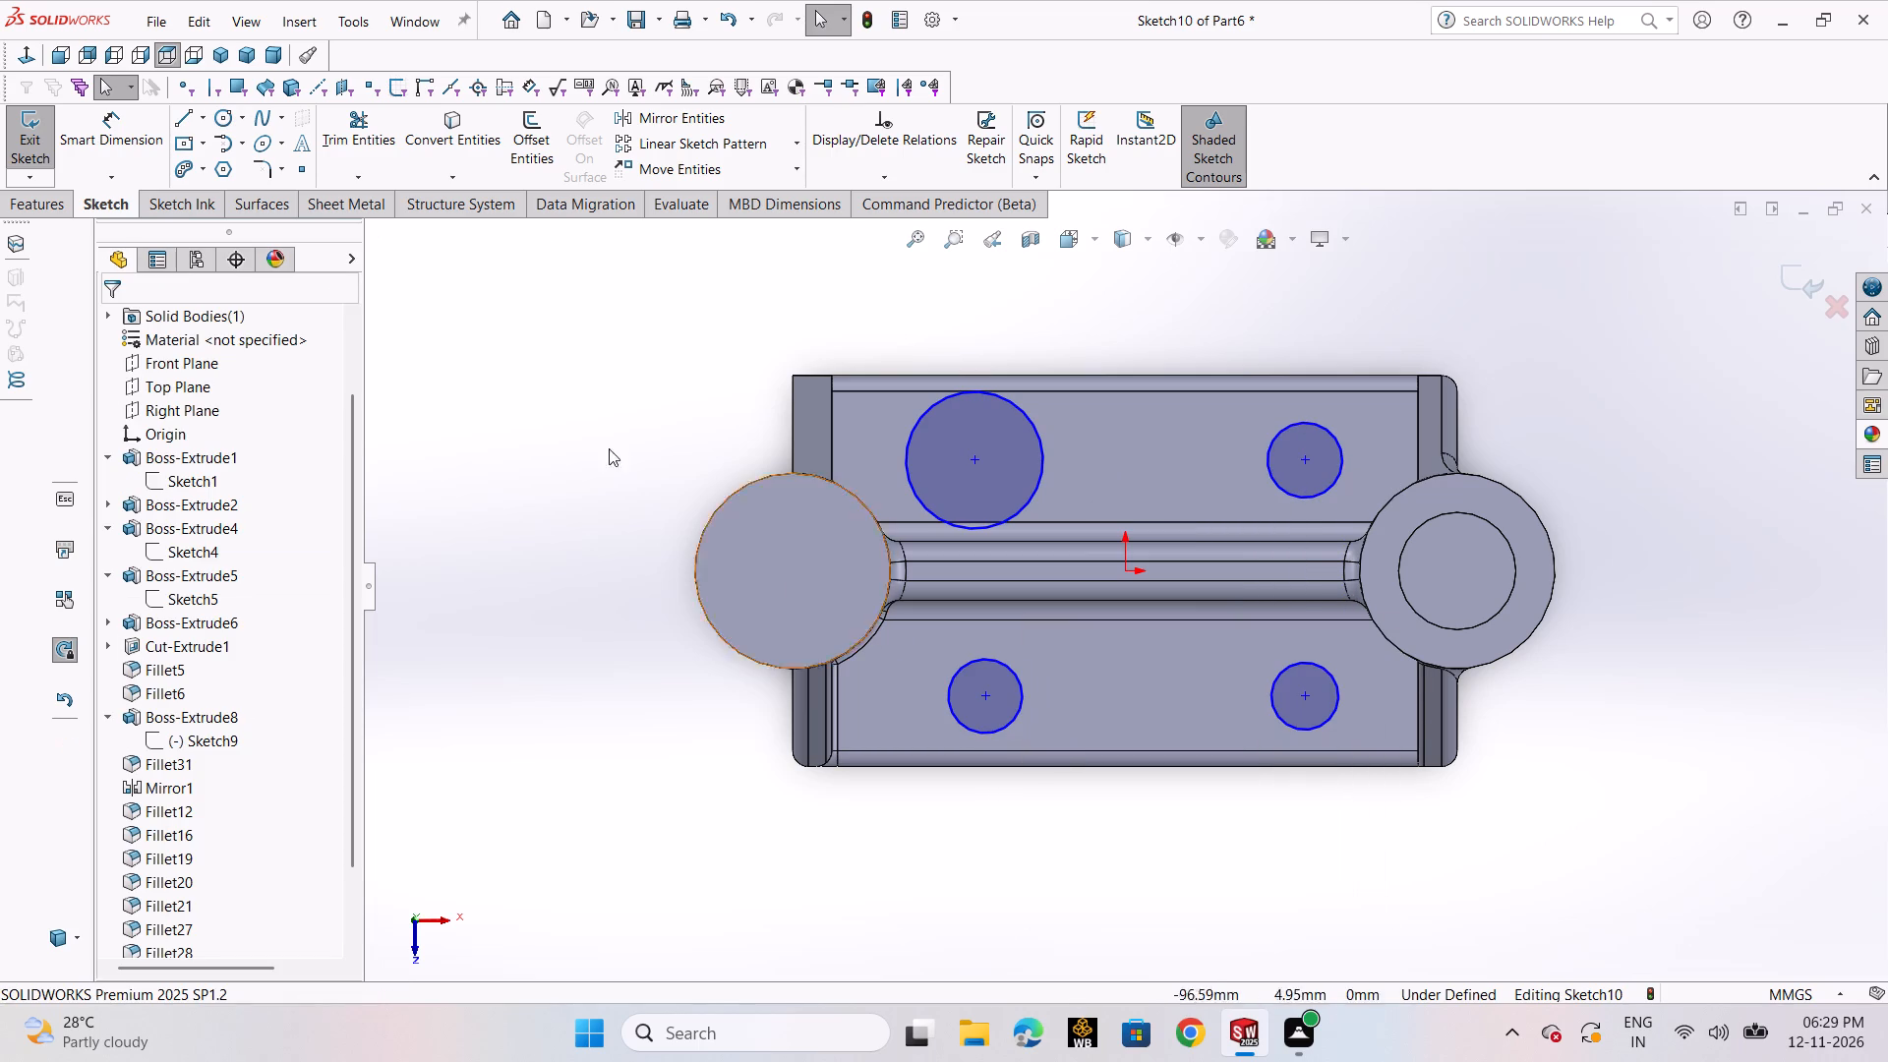
Add a horizontal relation between the centres of the two circles behind the upright plate.
click(913, 187)
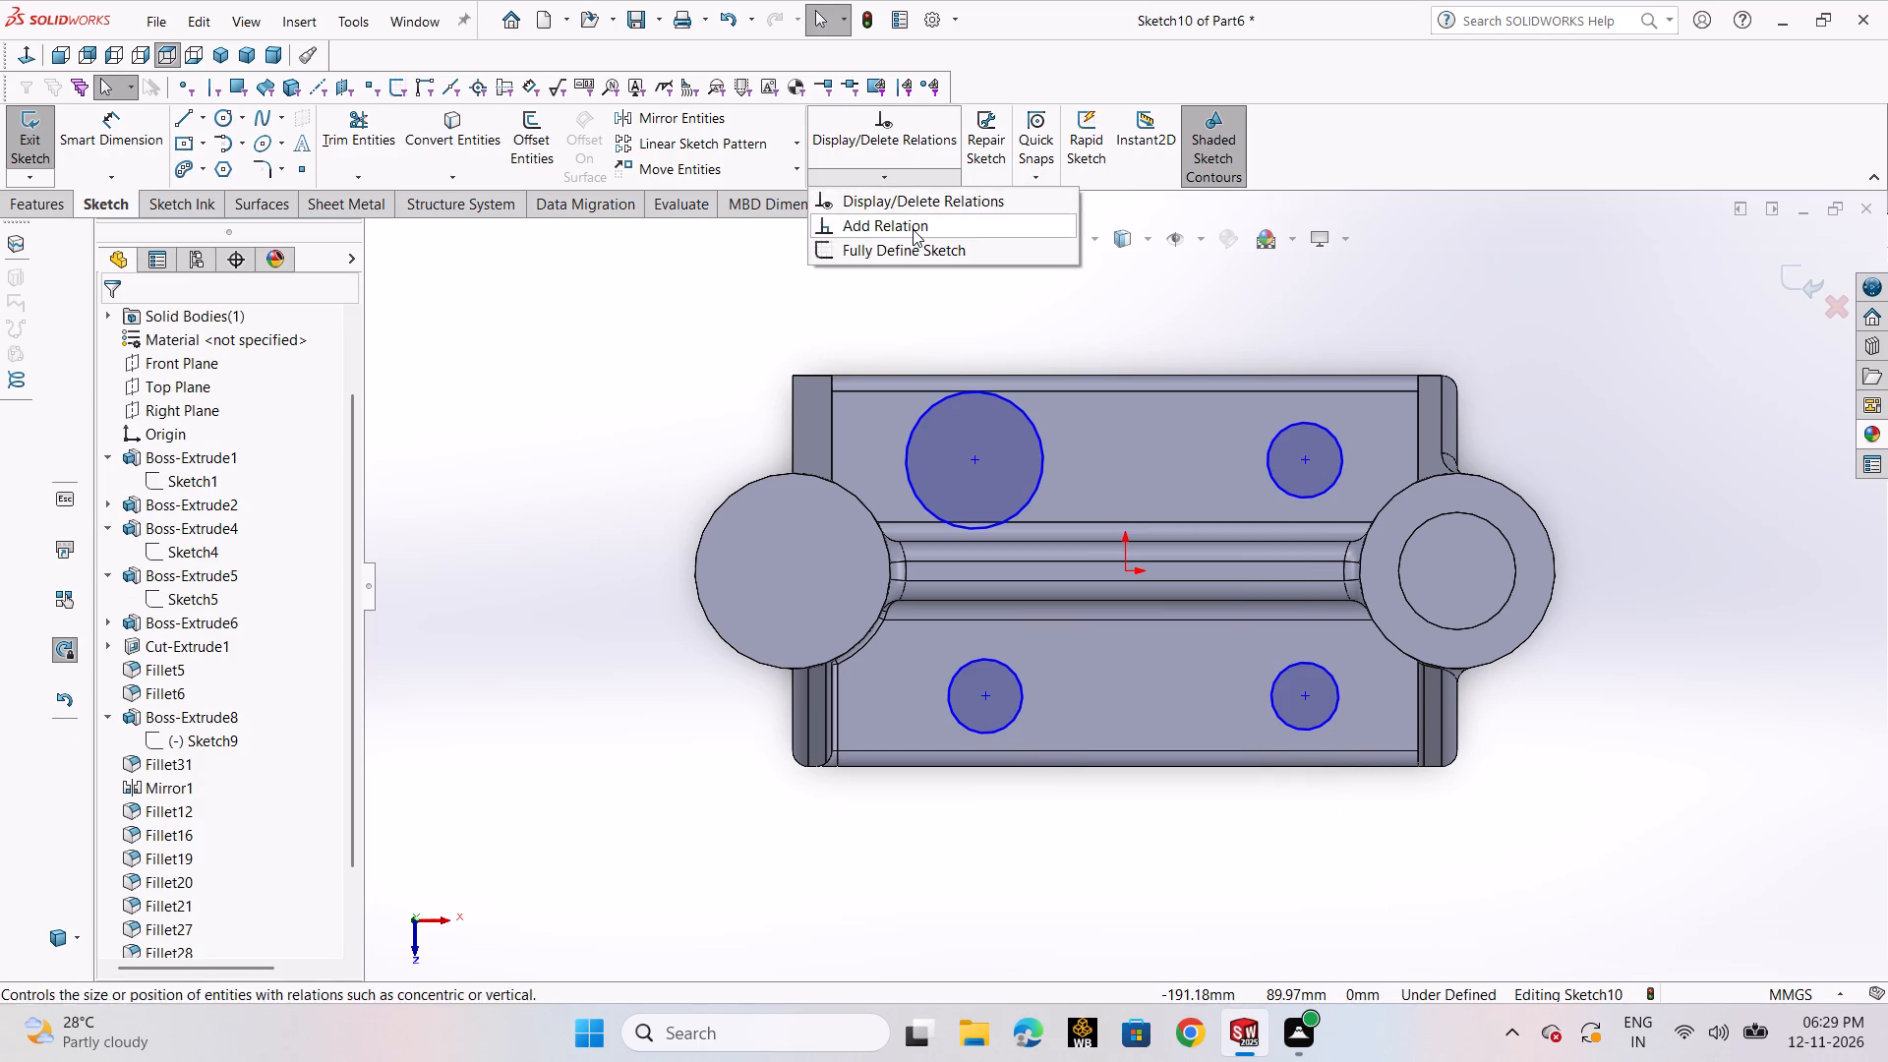
click(913, 229)
click(977, 460)
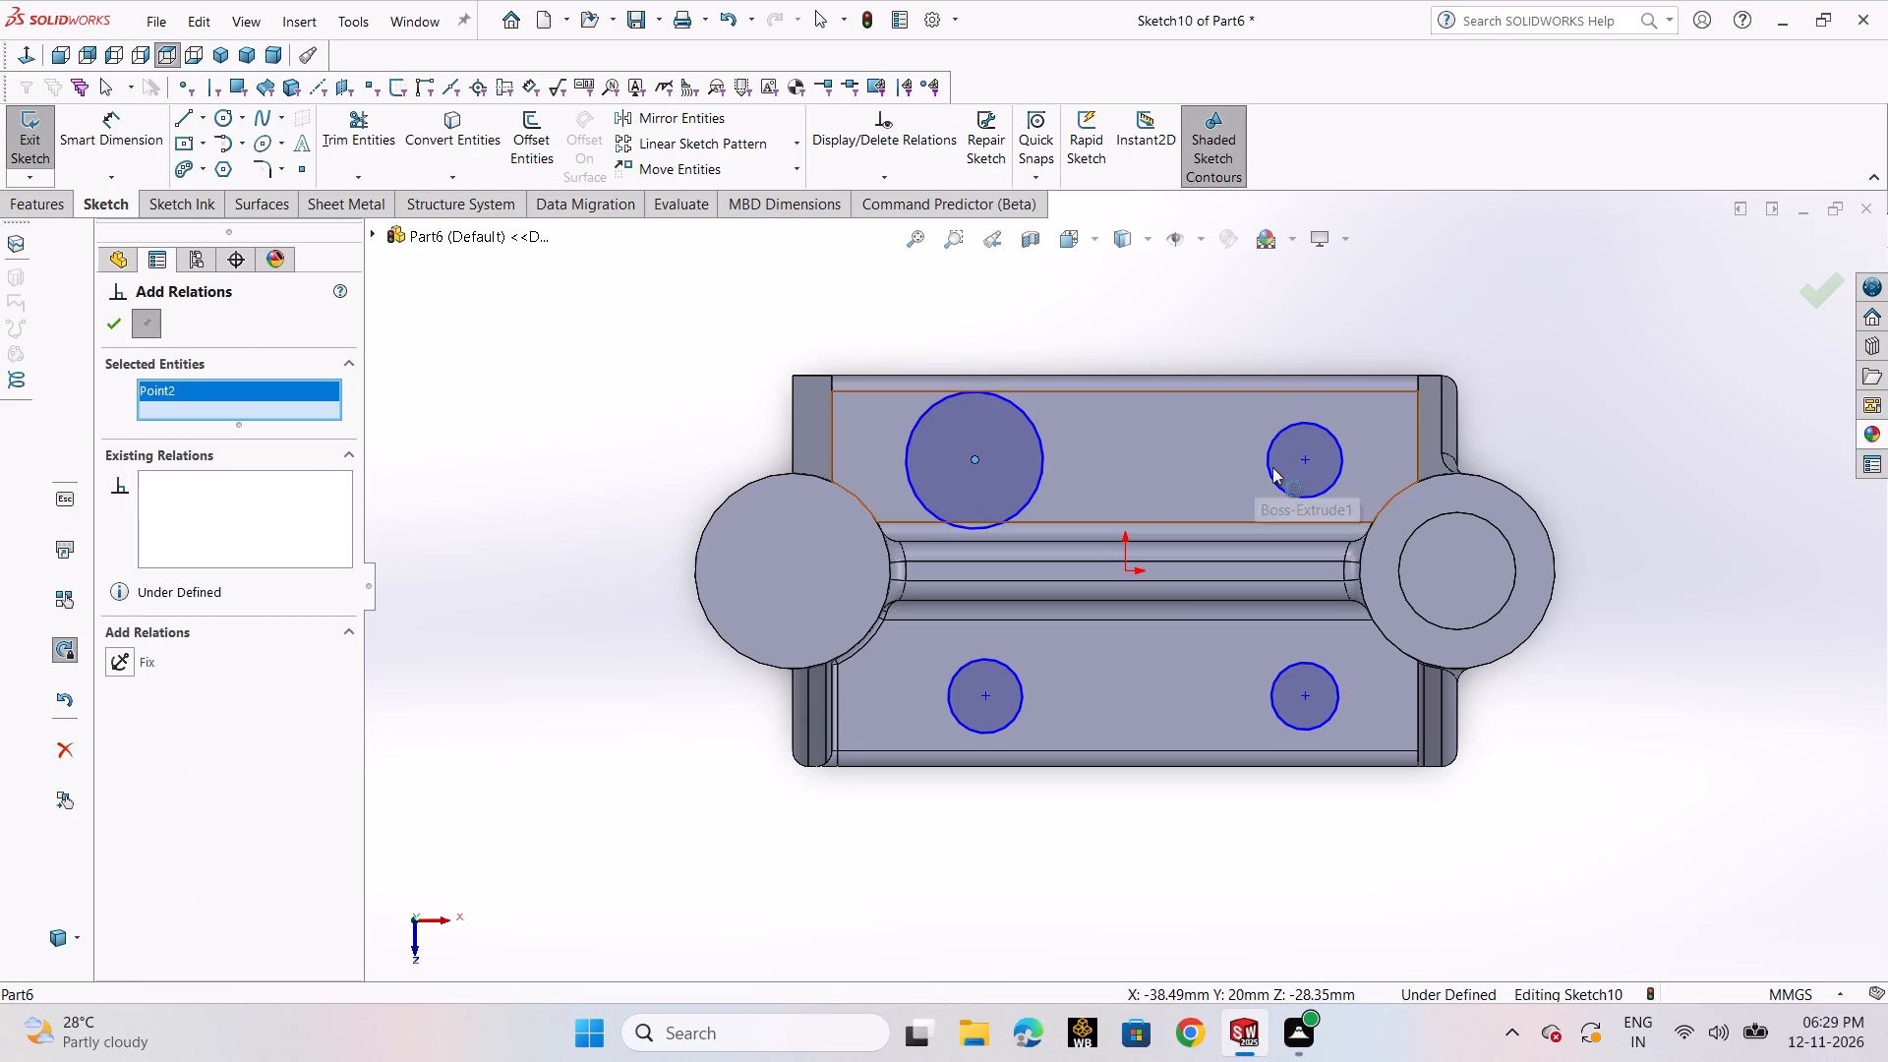
click(1301, 462)
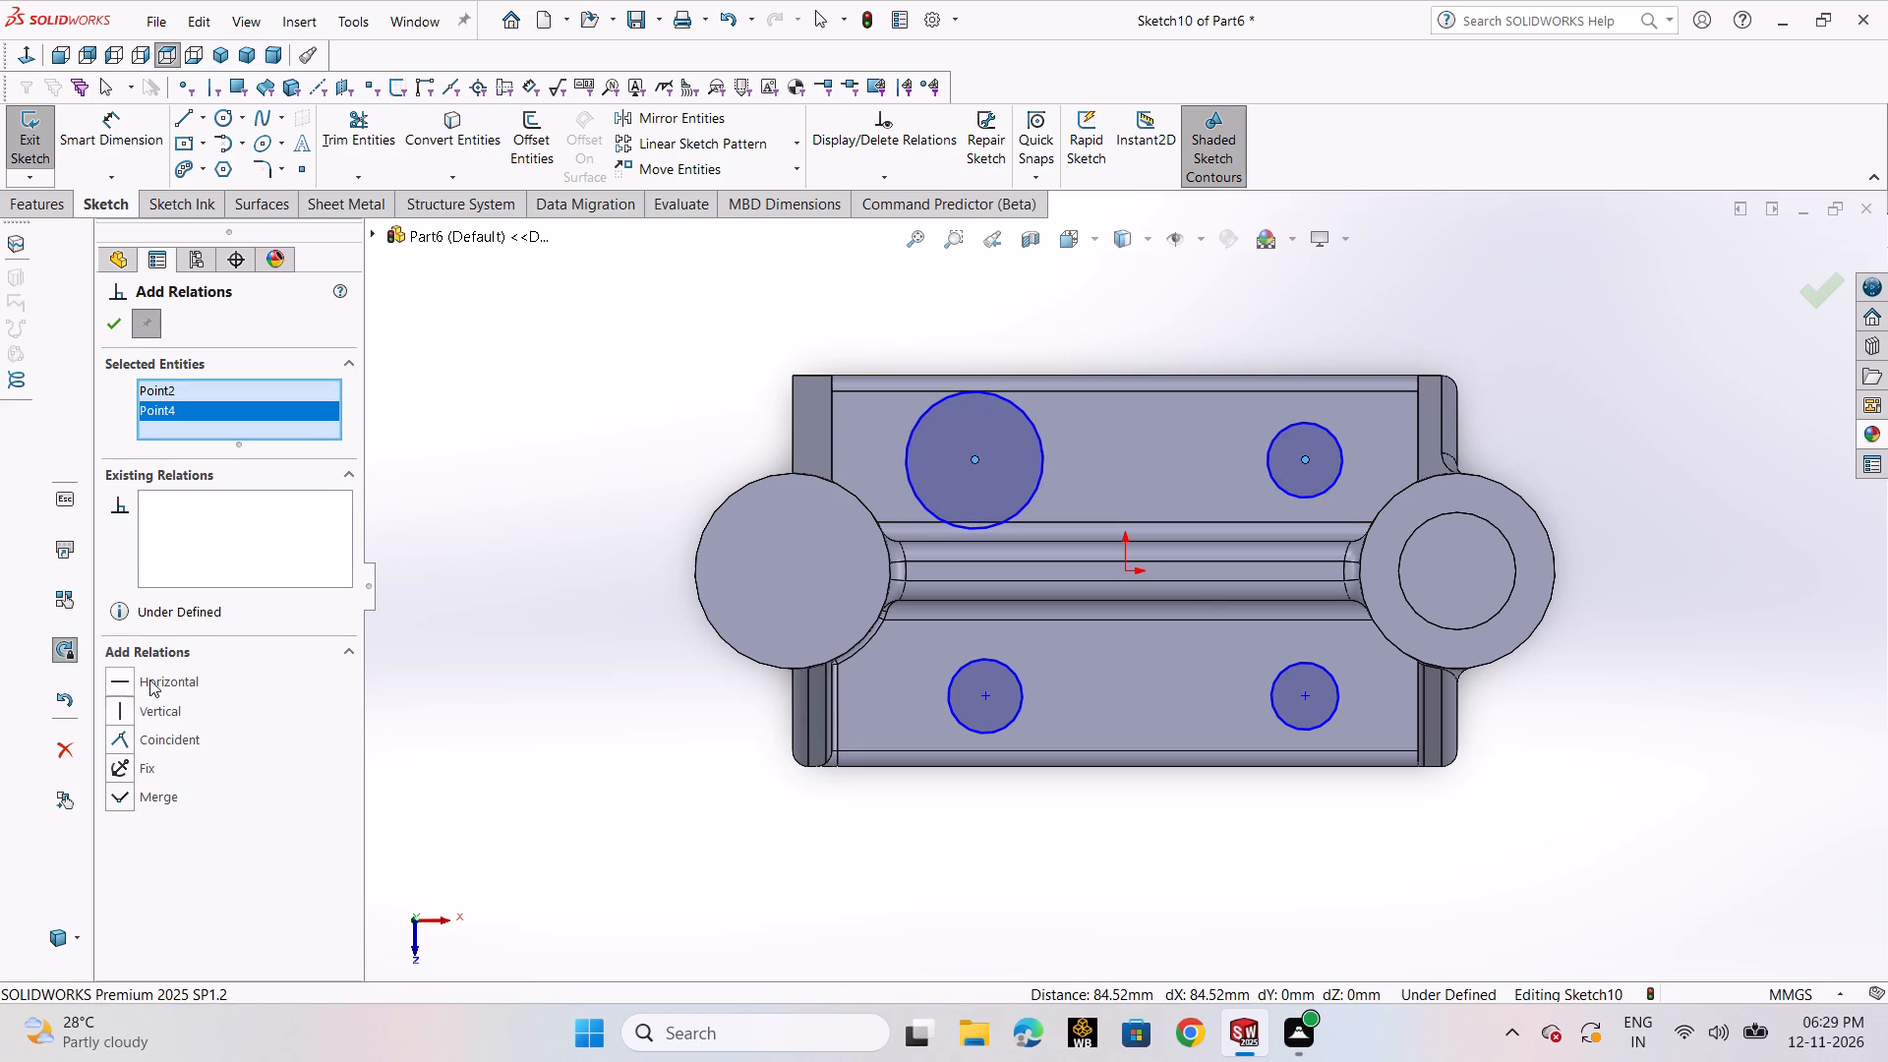
click(147, 677)
click(126, 331)
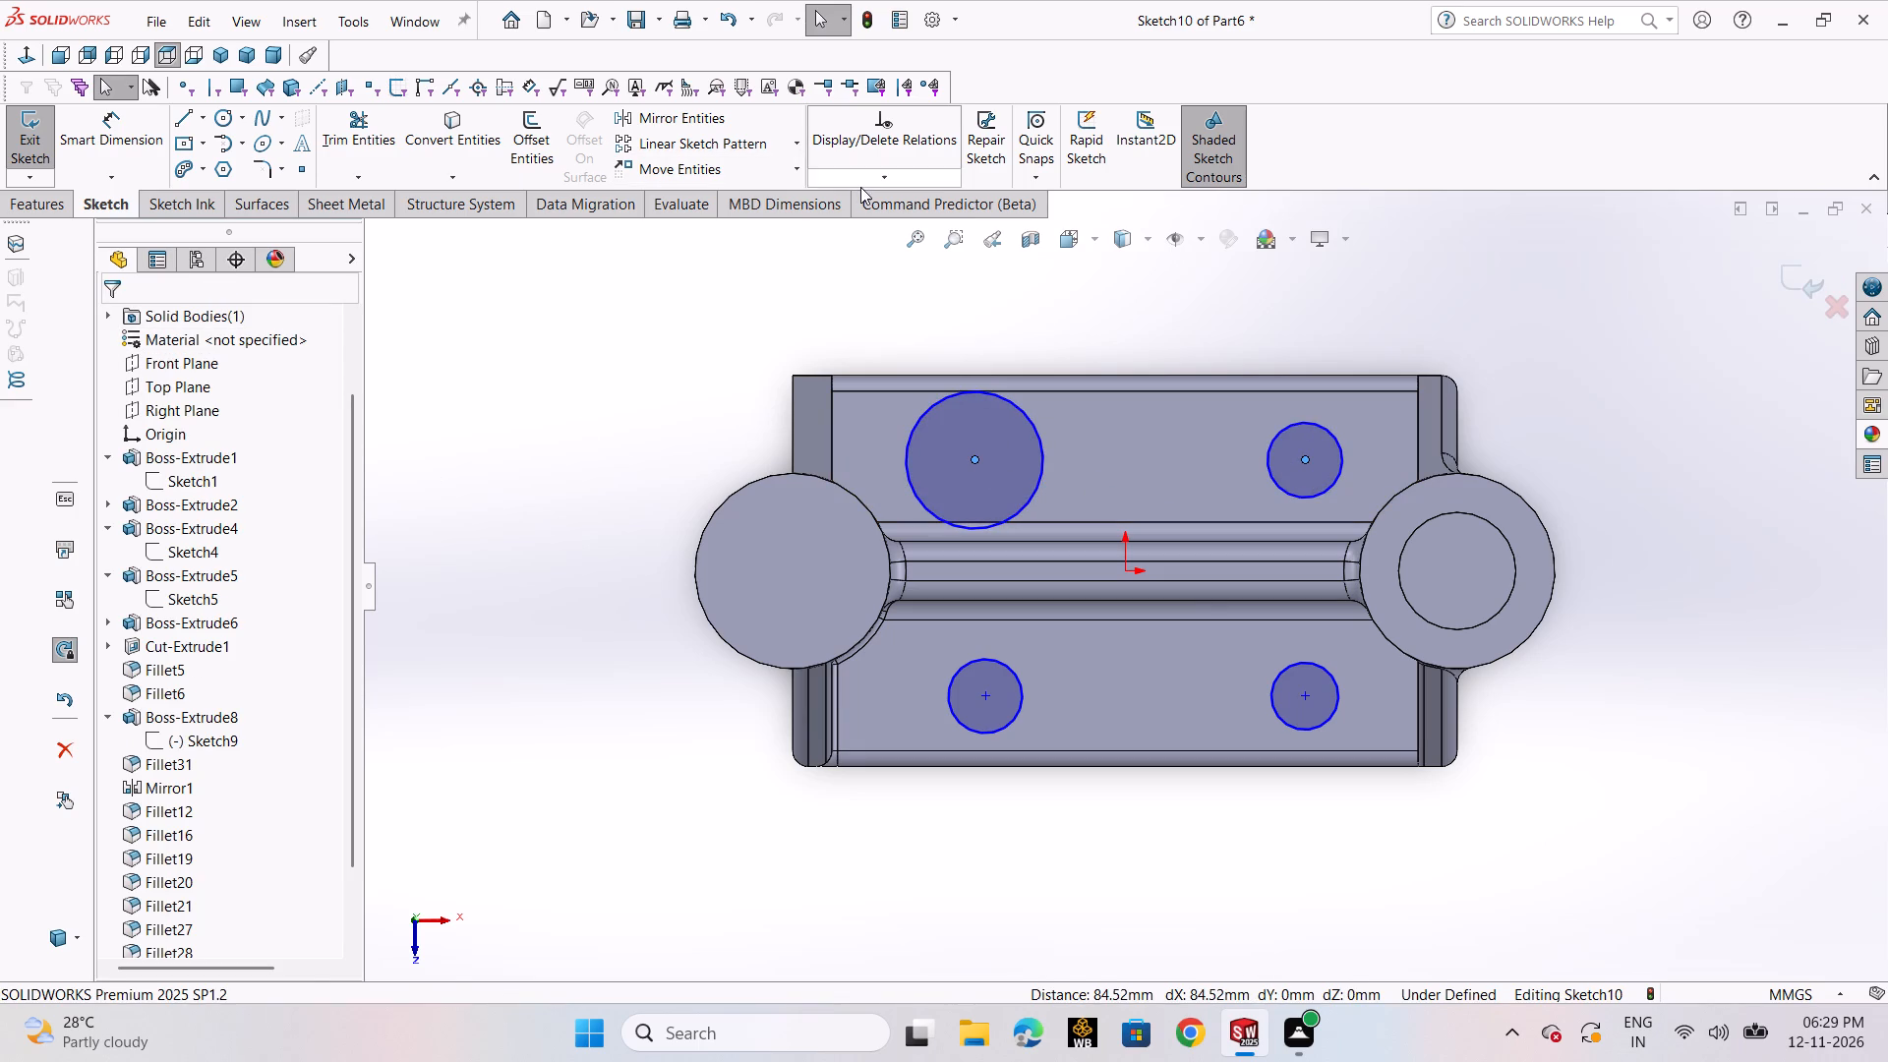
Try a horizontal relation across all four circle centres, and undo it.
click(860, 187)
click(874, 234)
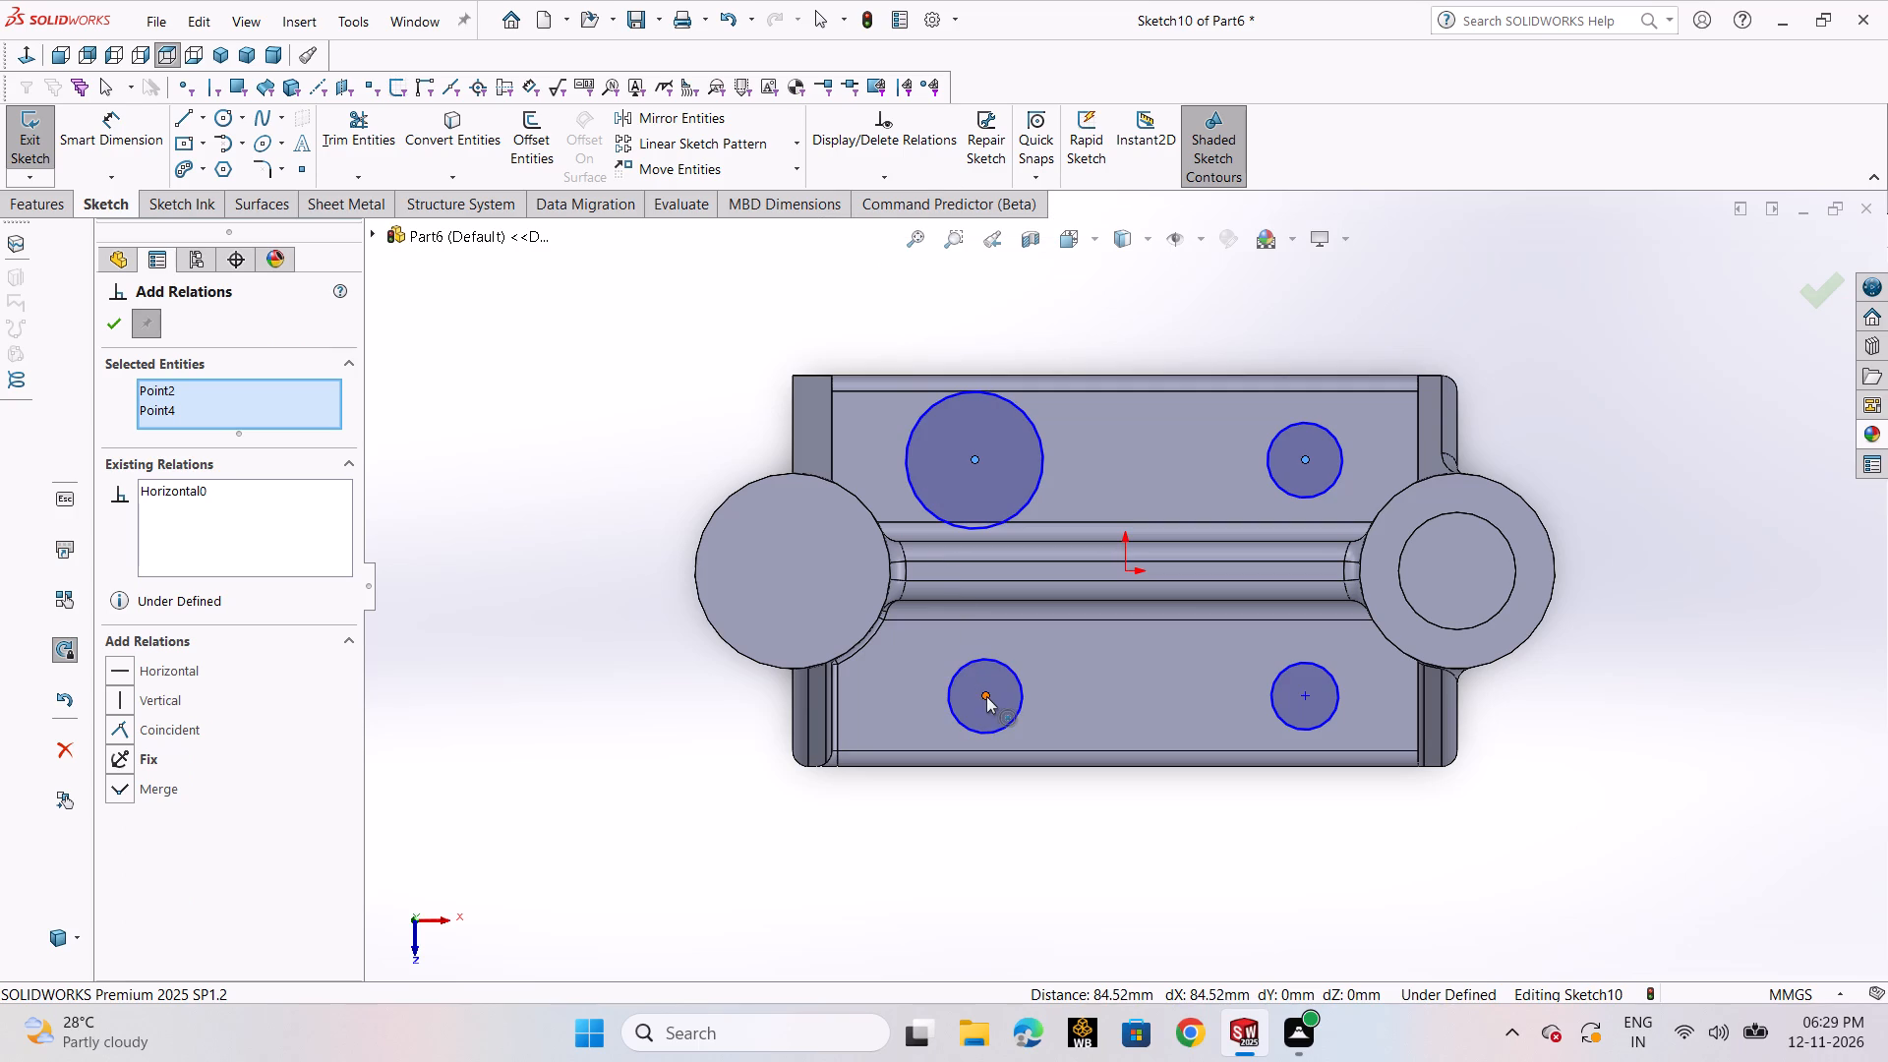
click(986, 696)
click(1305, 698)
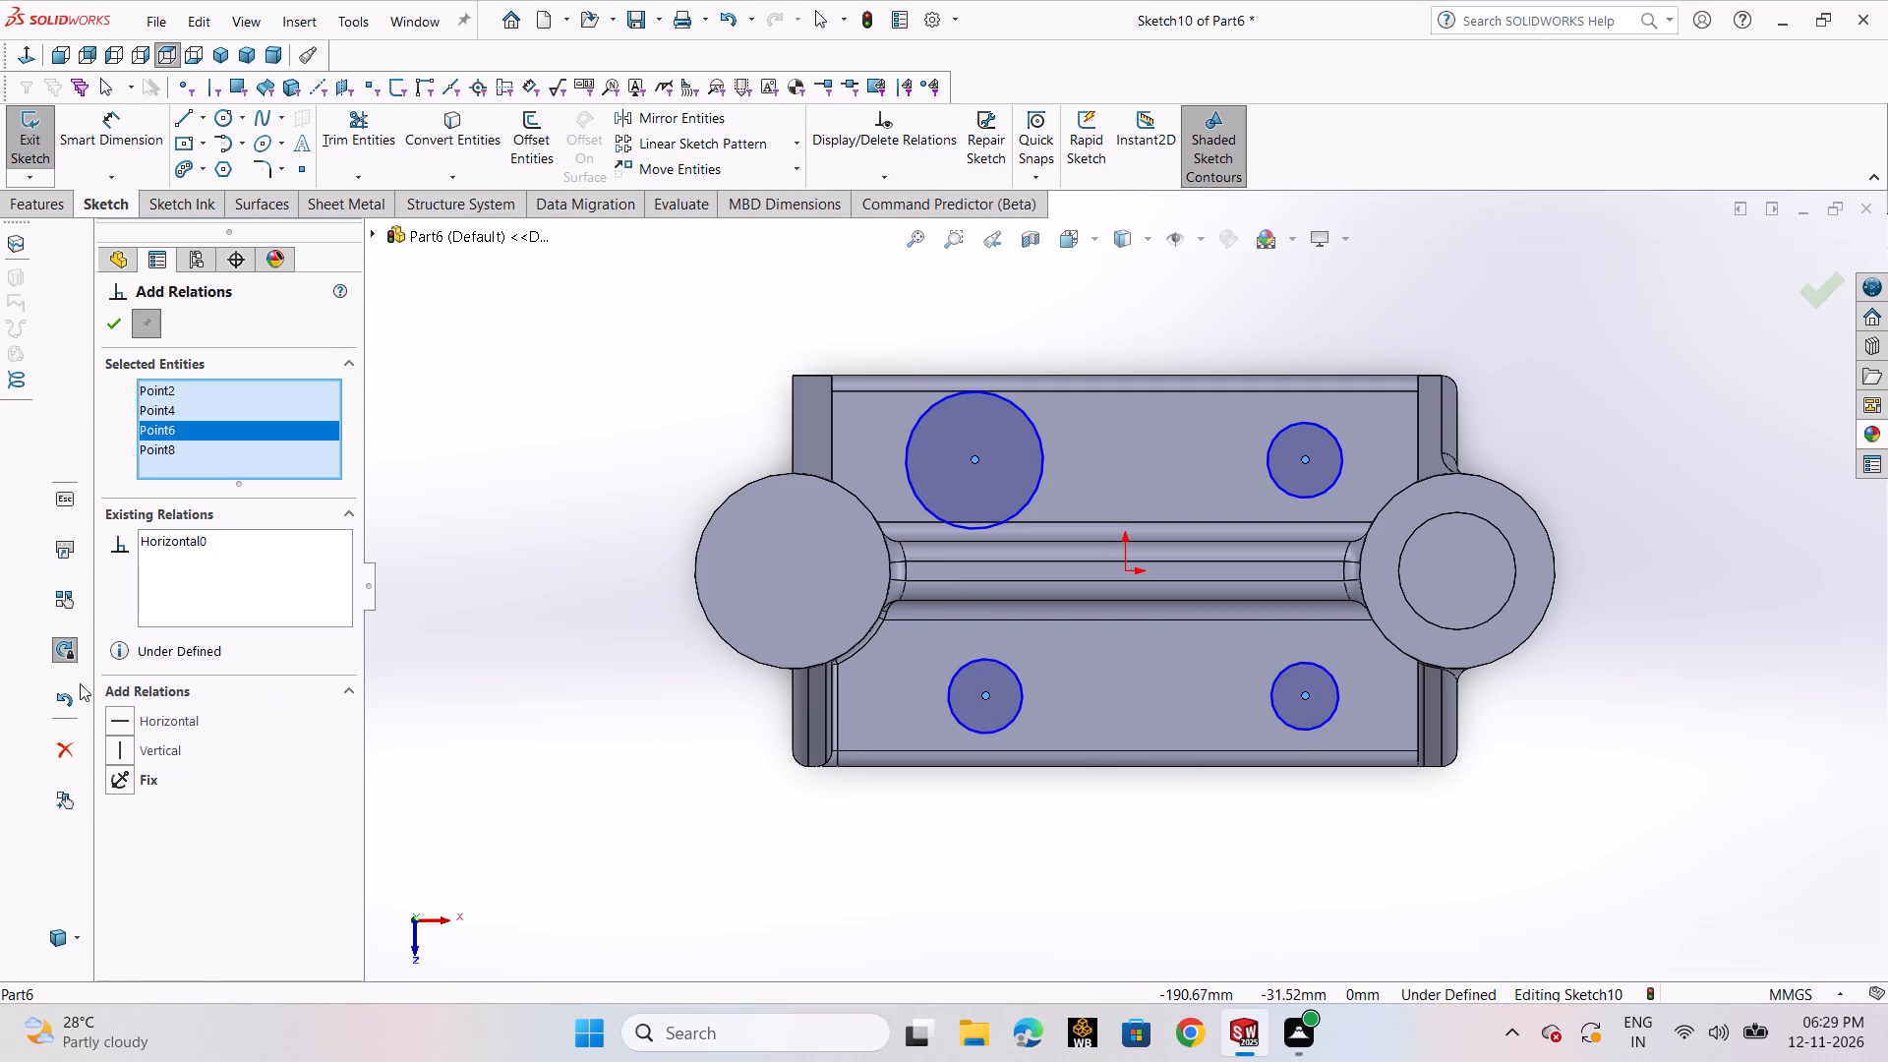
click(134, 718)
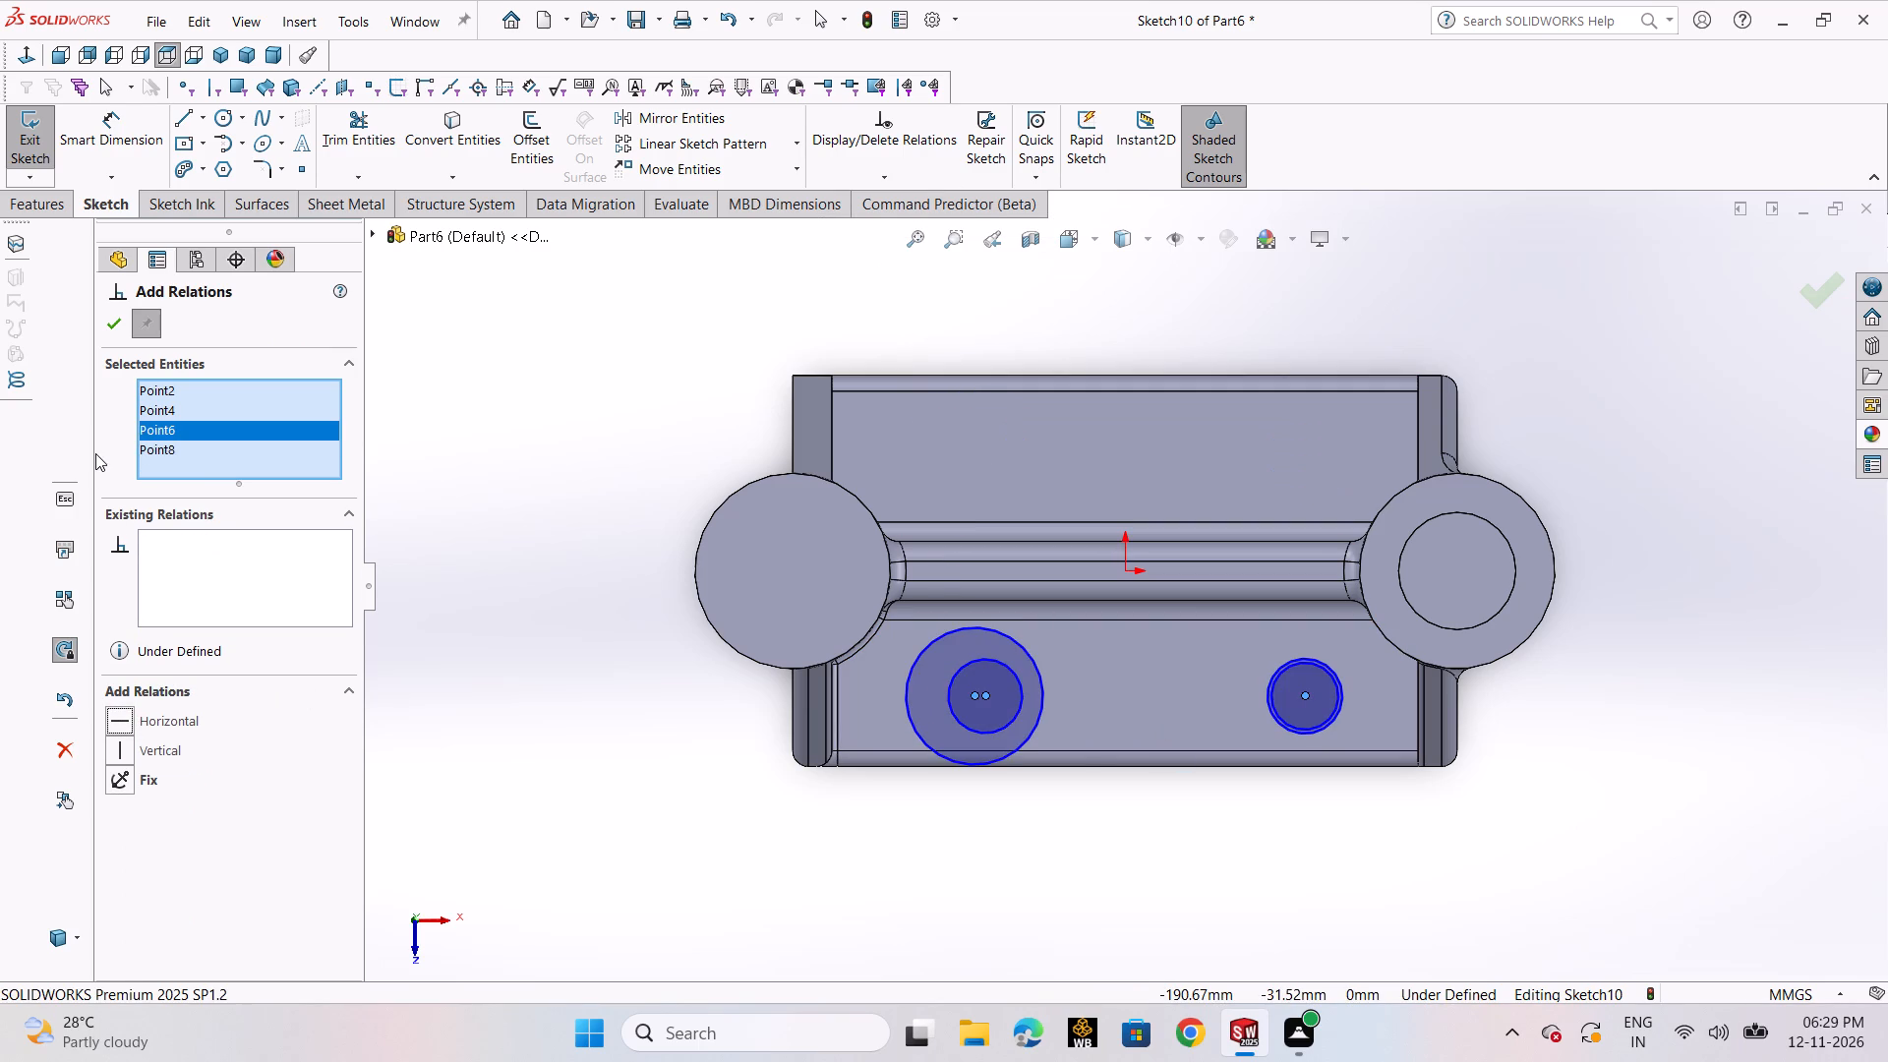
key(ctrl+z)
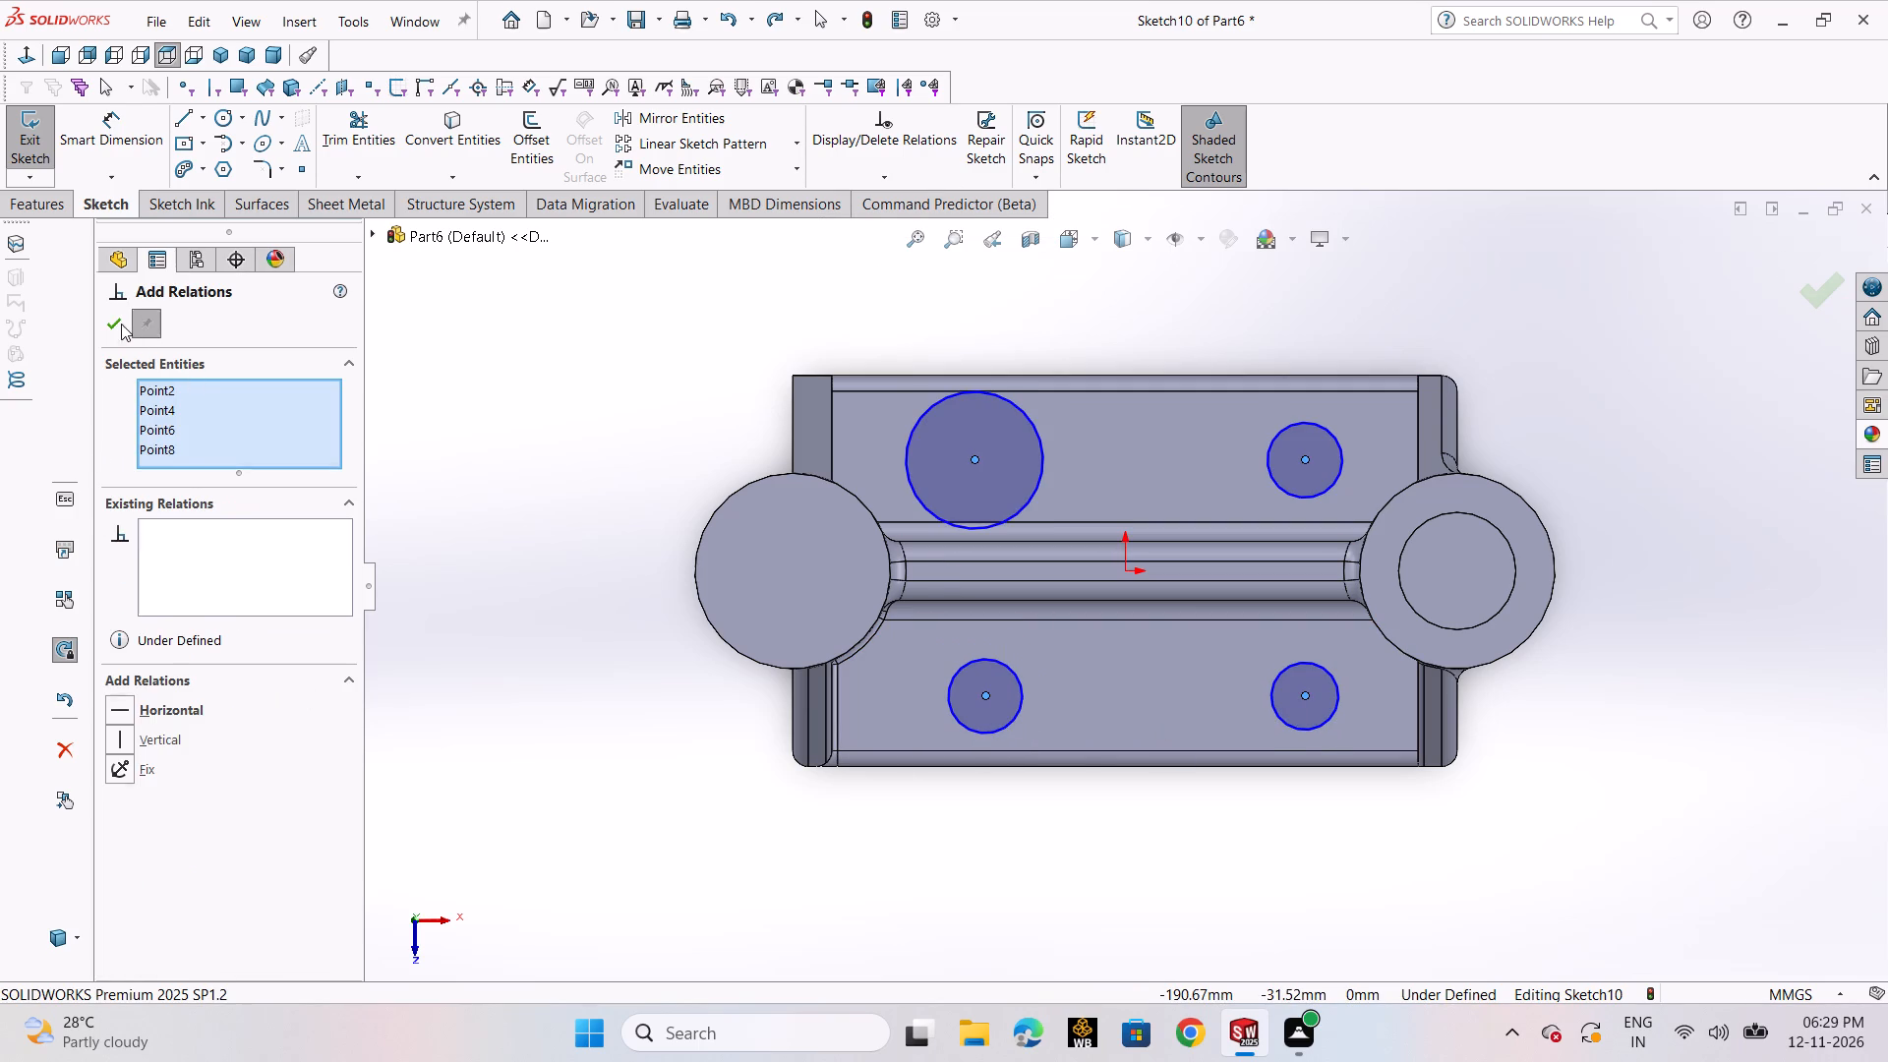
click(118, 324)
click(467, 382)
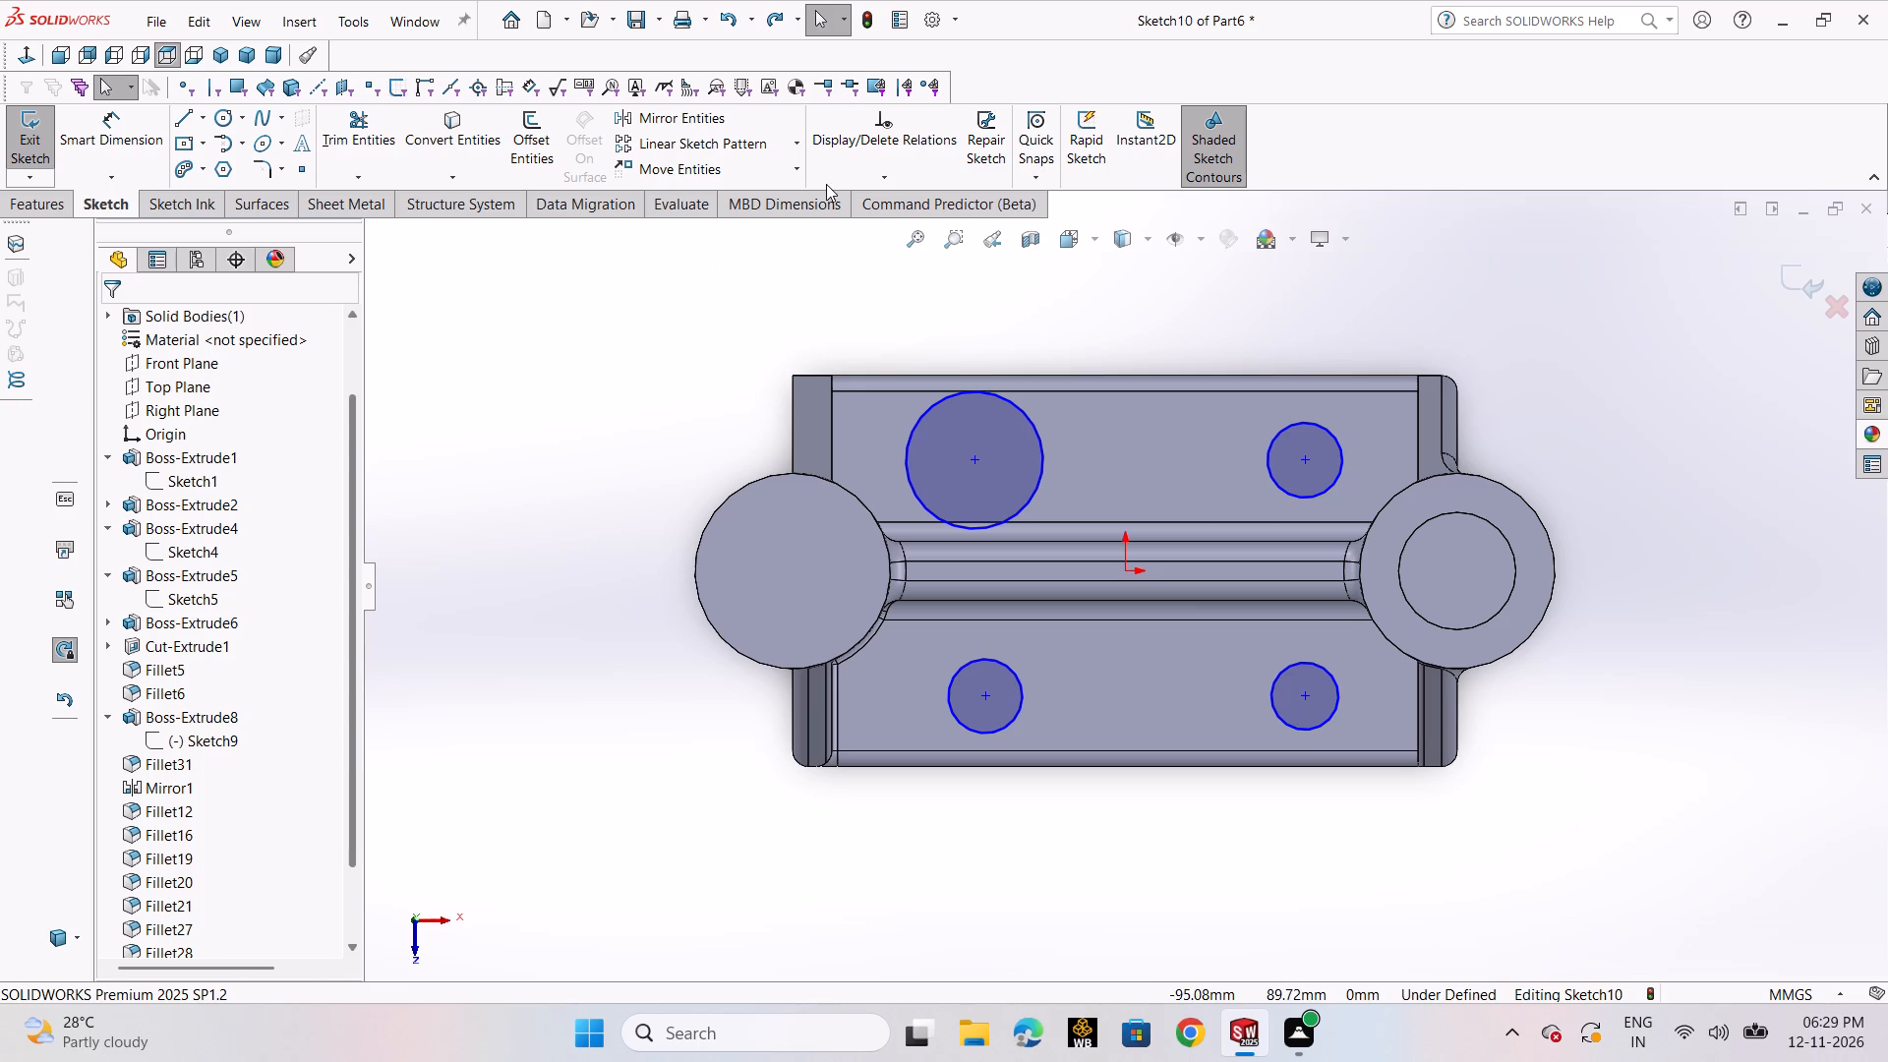
Add a horizontal relation between the centres of the two circles in front of the upright plate.
click(827, 182)
click(849, 228)
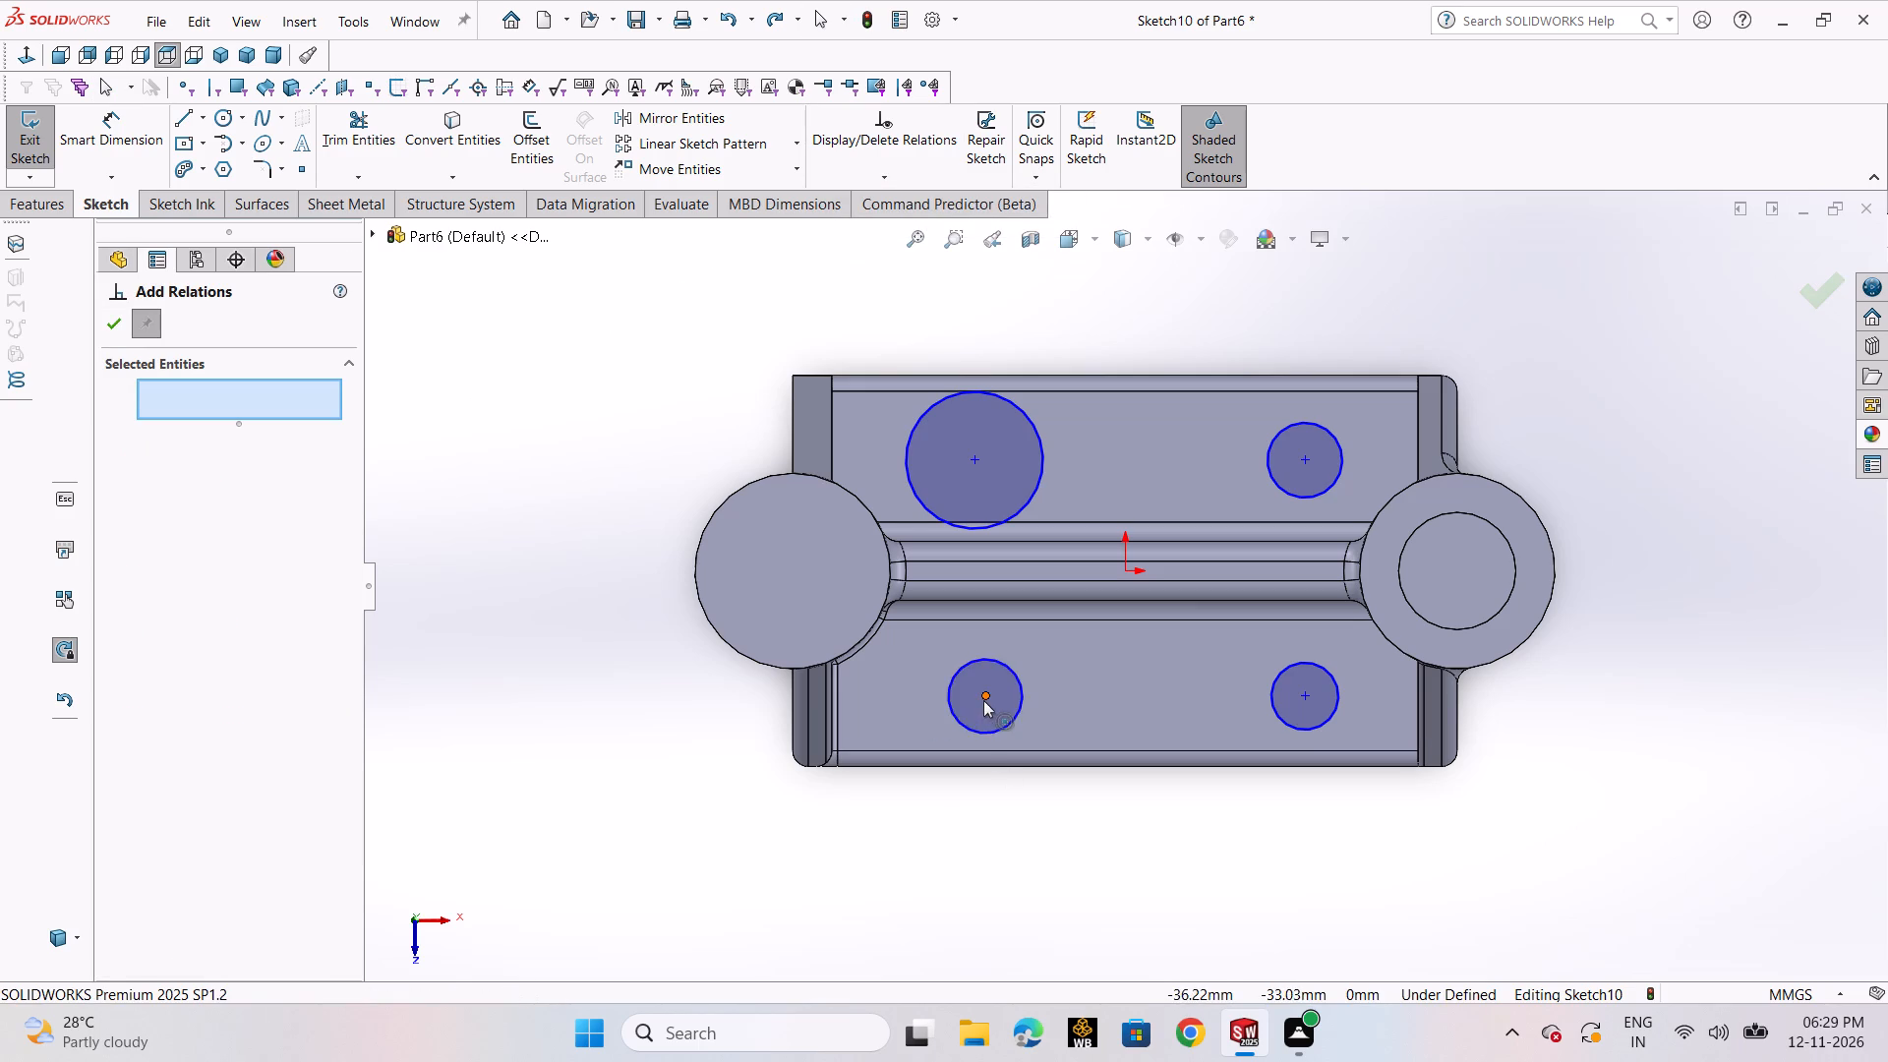
click(983, 700)
click(1307, 698)
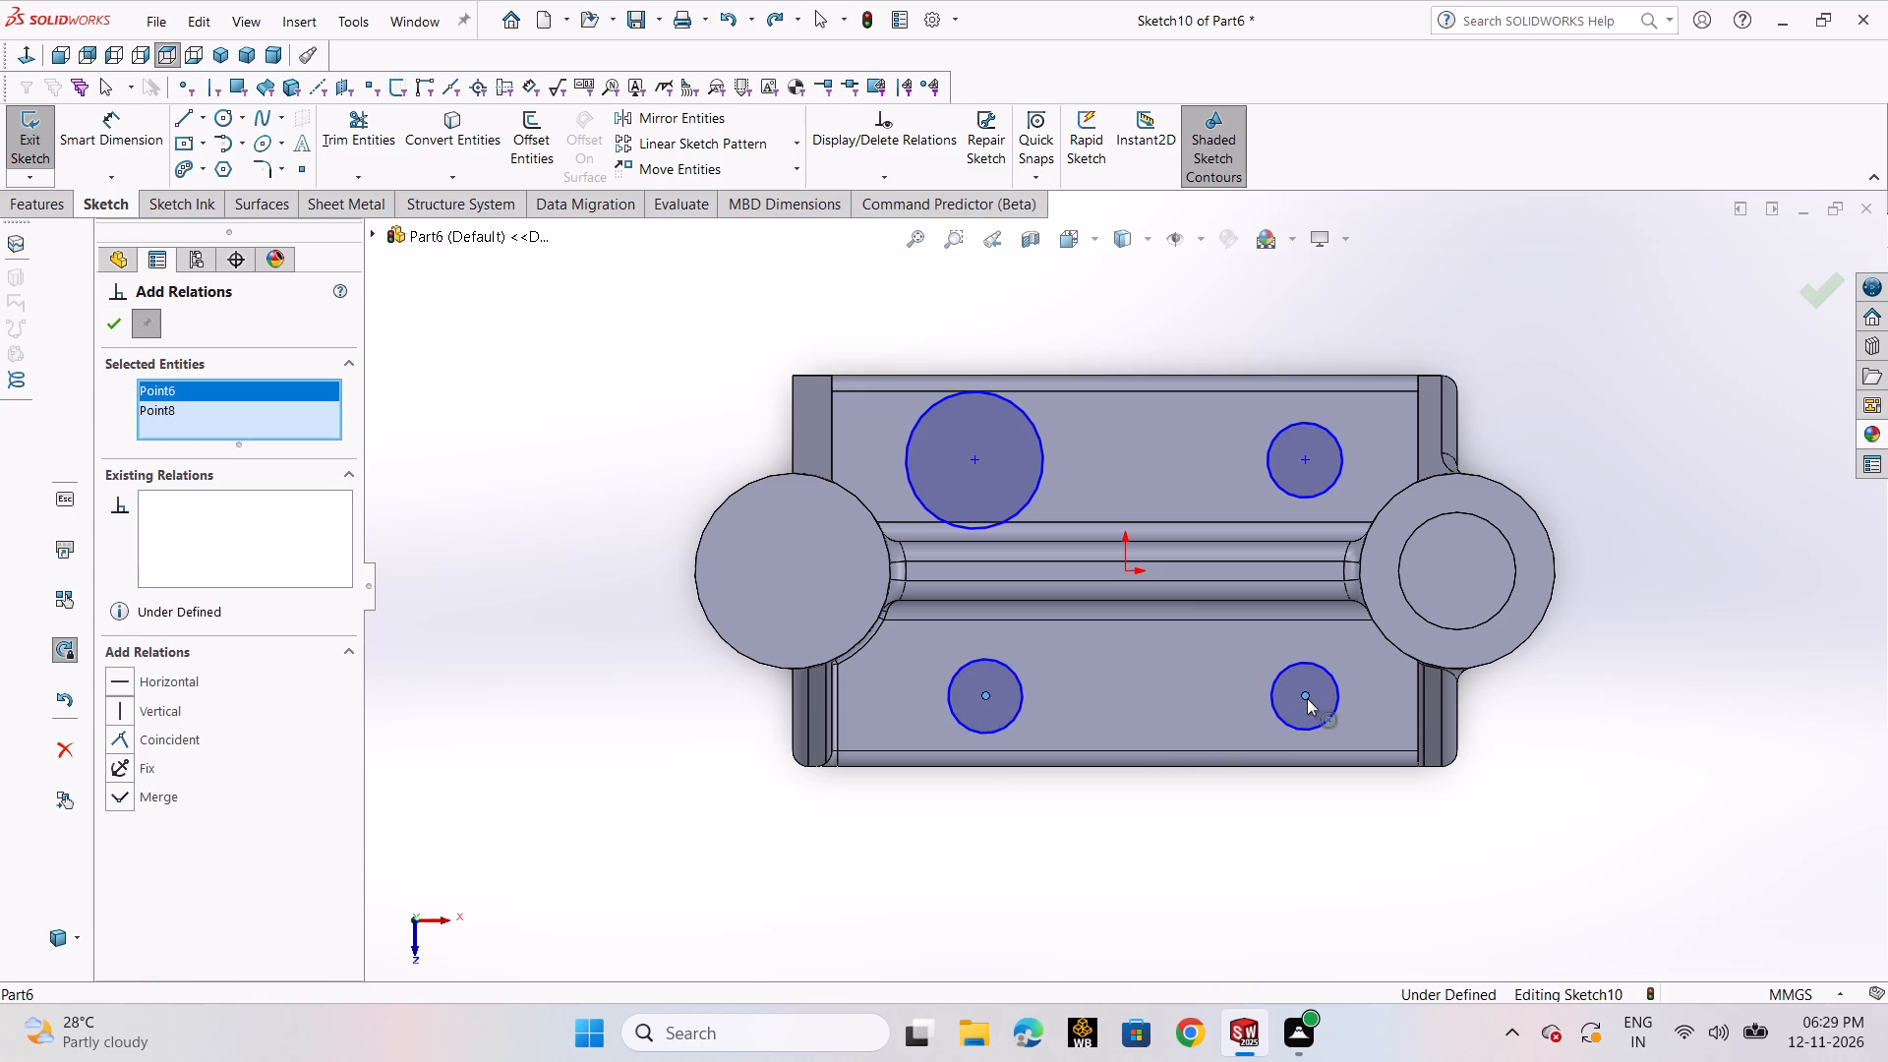
click(176, 691)
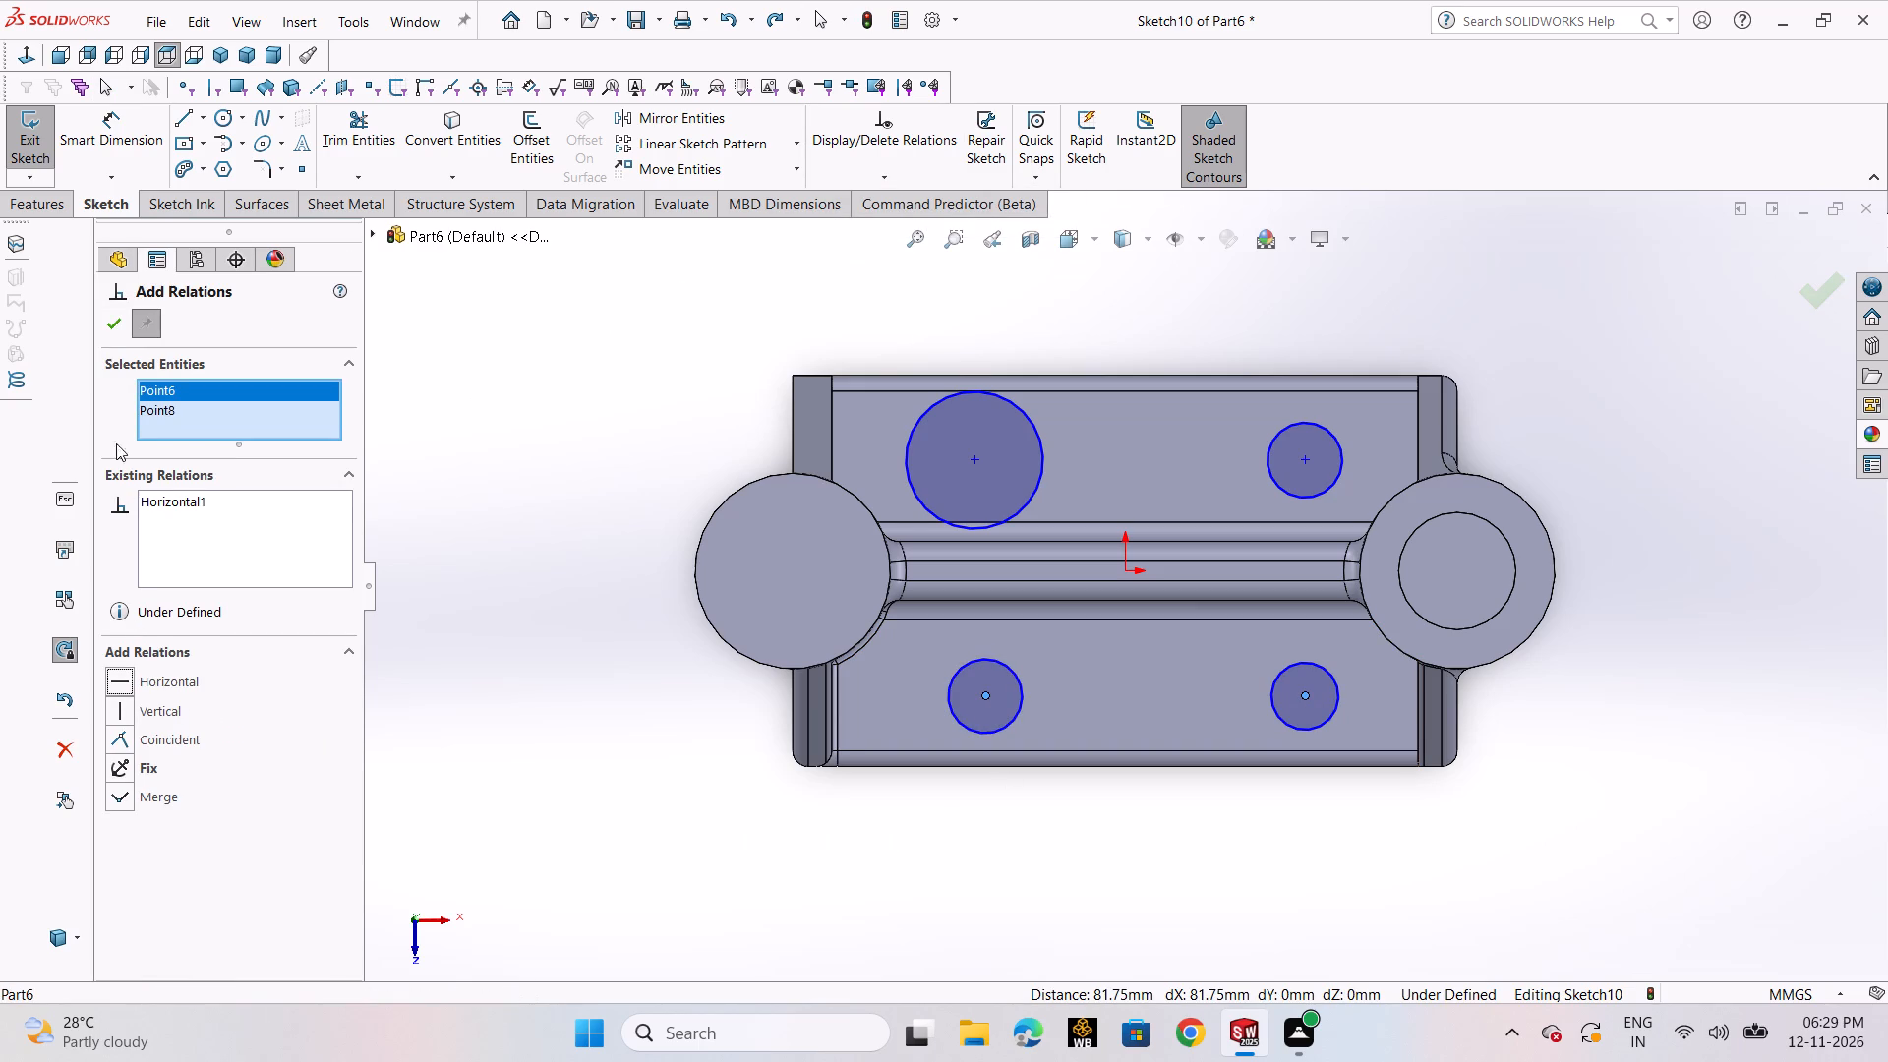
click(112, 320)
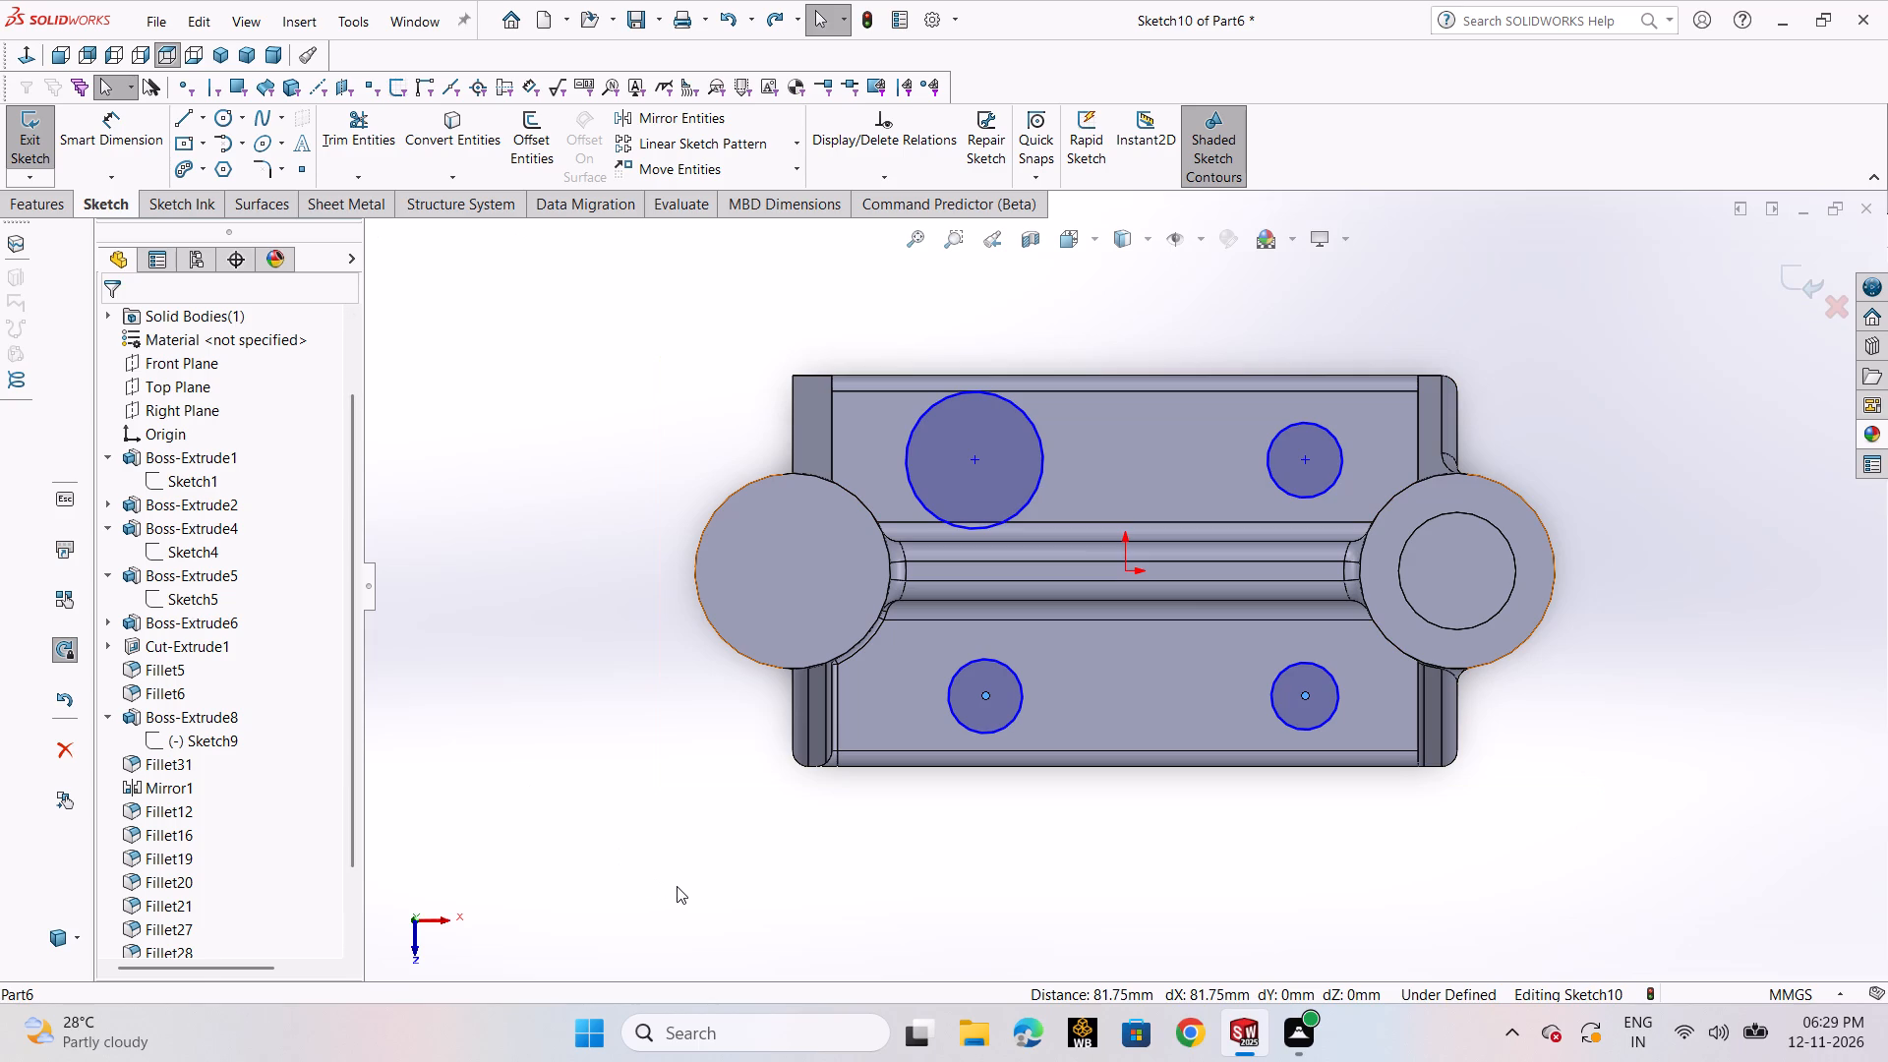
Dimension the diameter of the largest circle, behind the upright plate, as 20 mm.
click(107, 140)
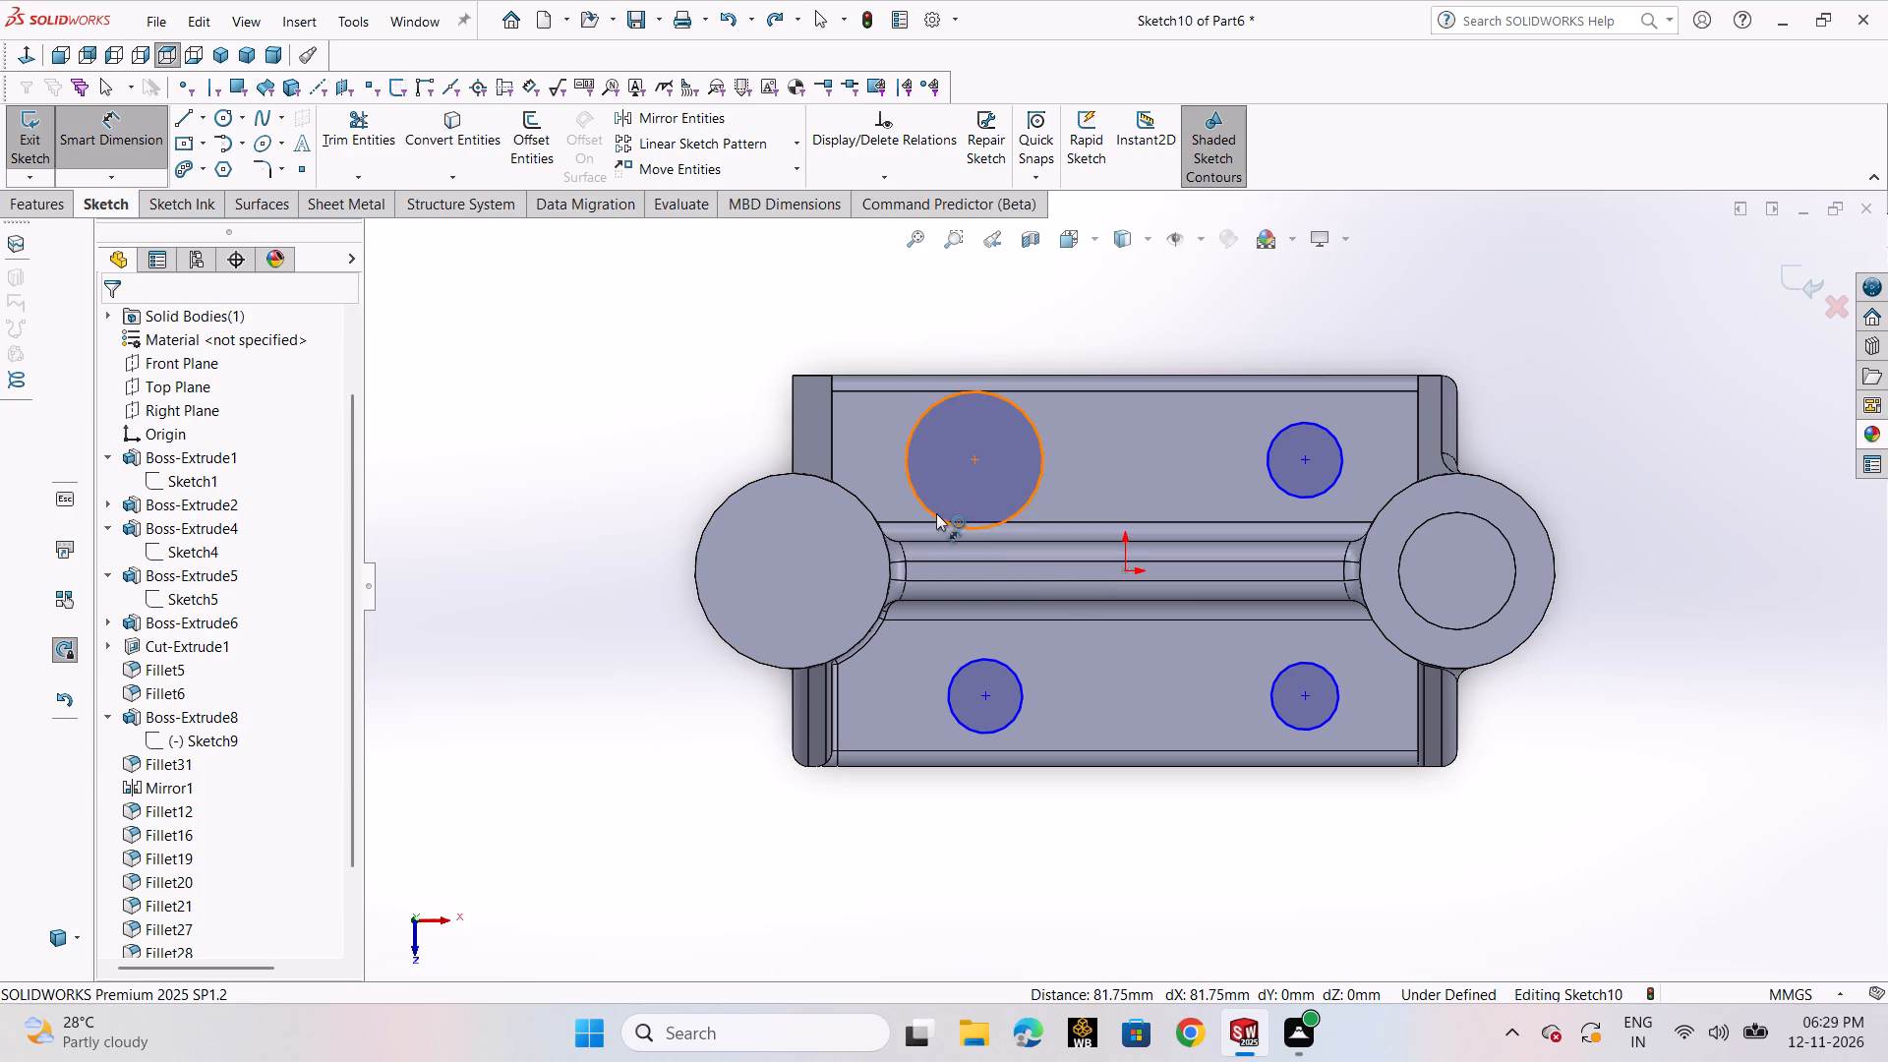
click(936, 513)
click(533, 449)
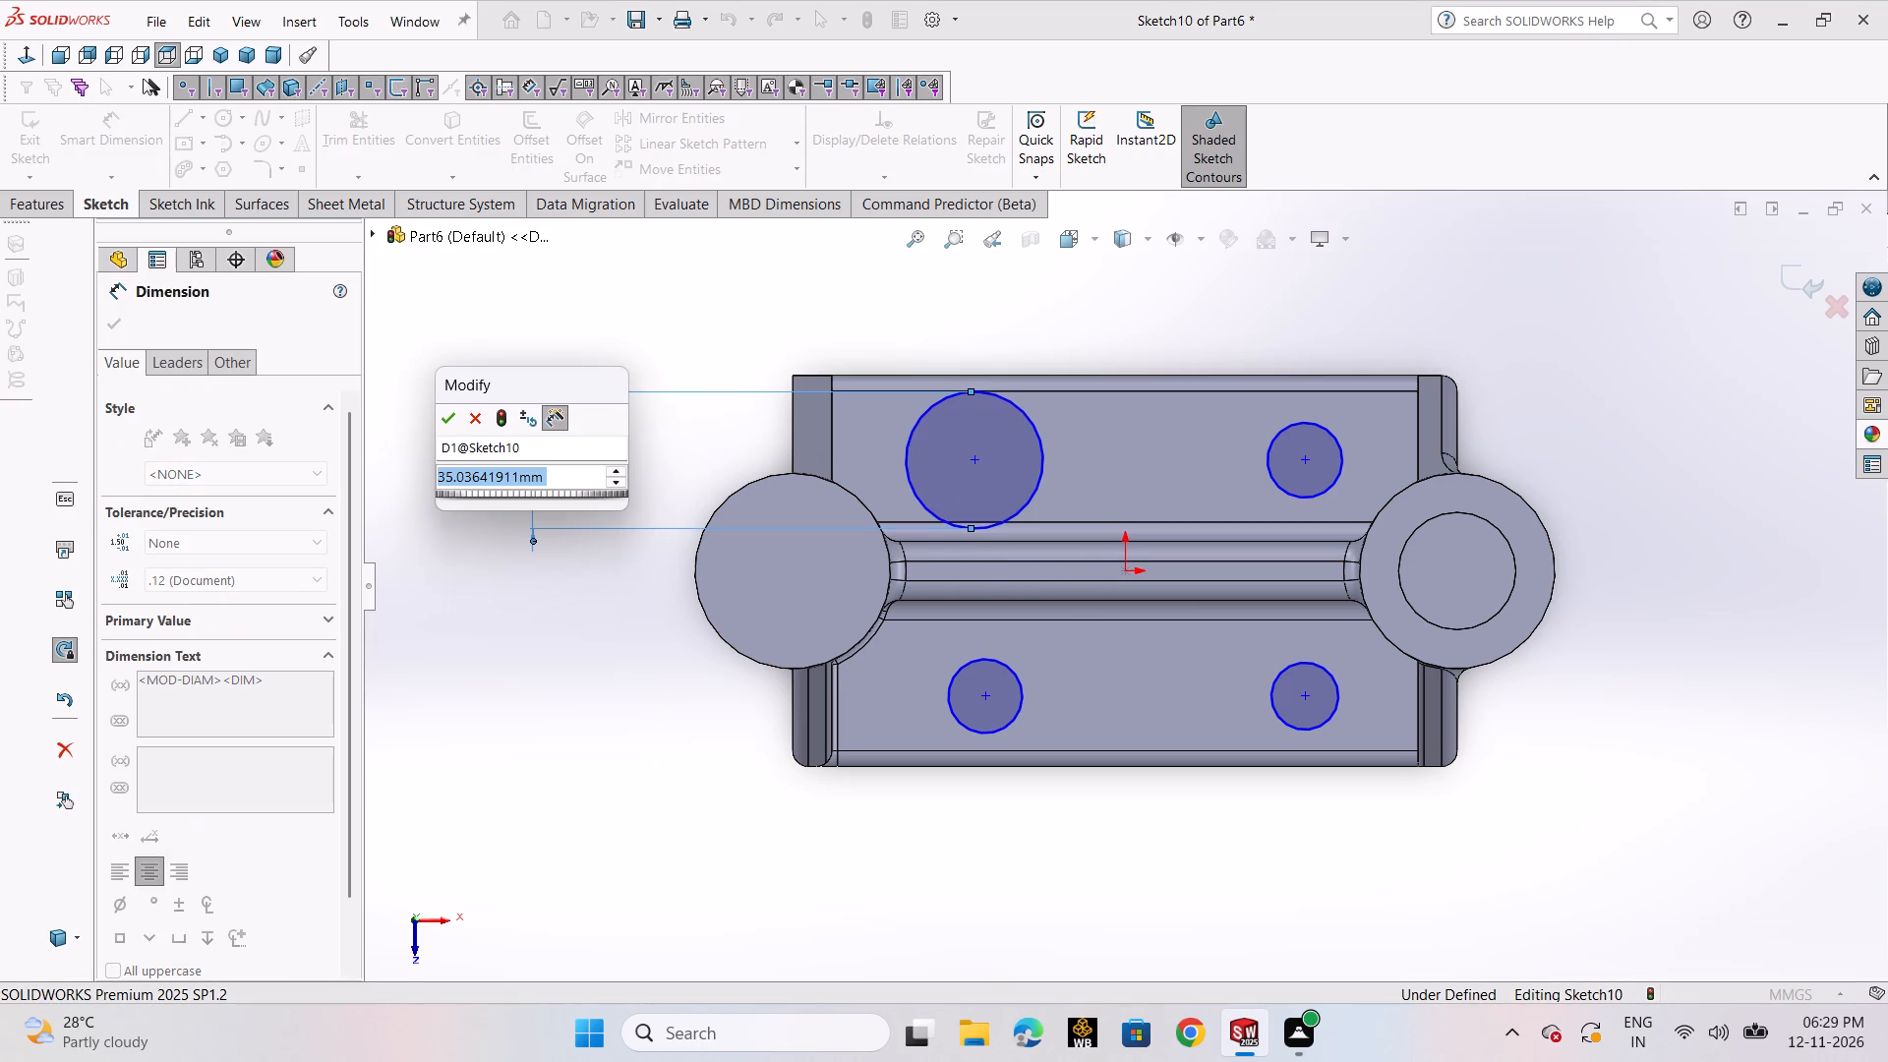
key(1)
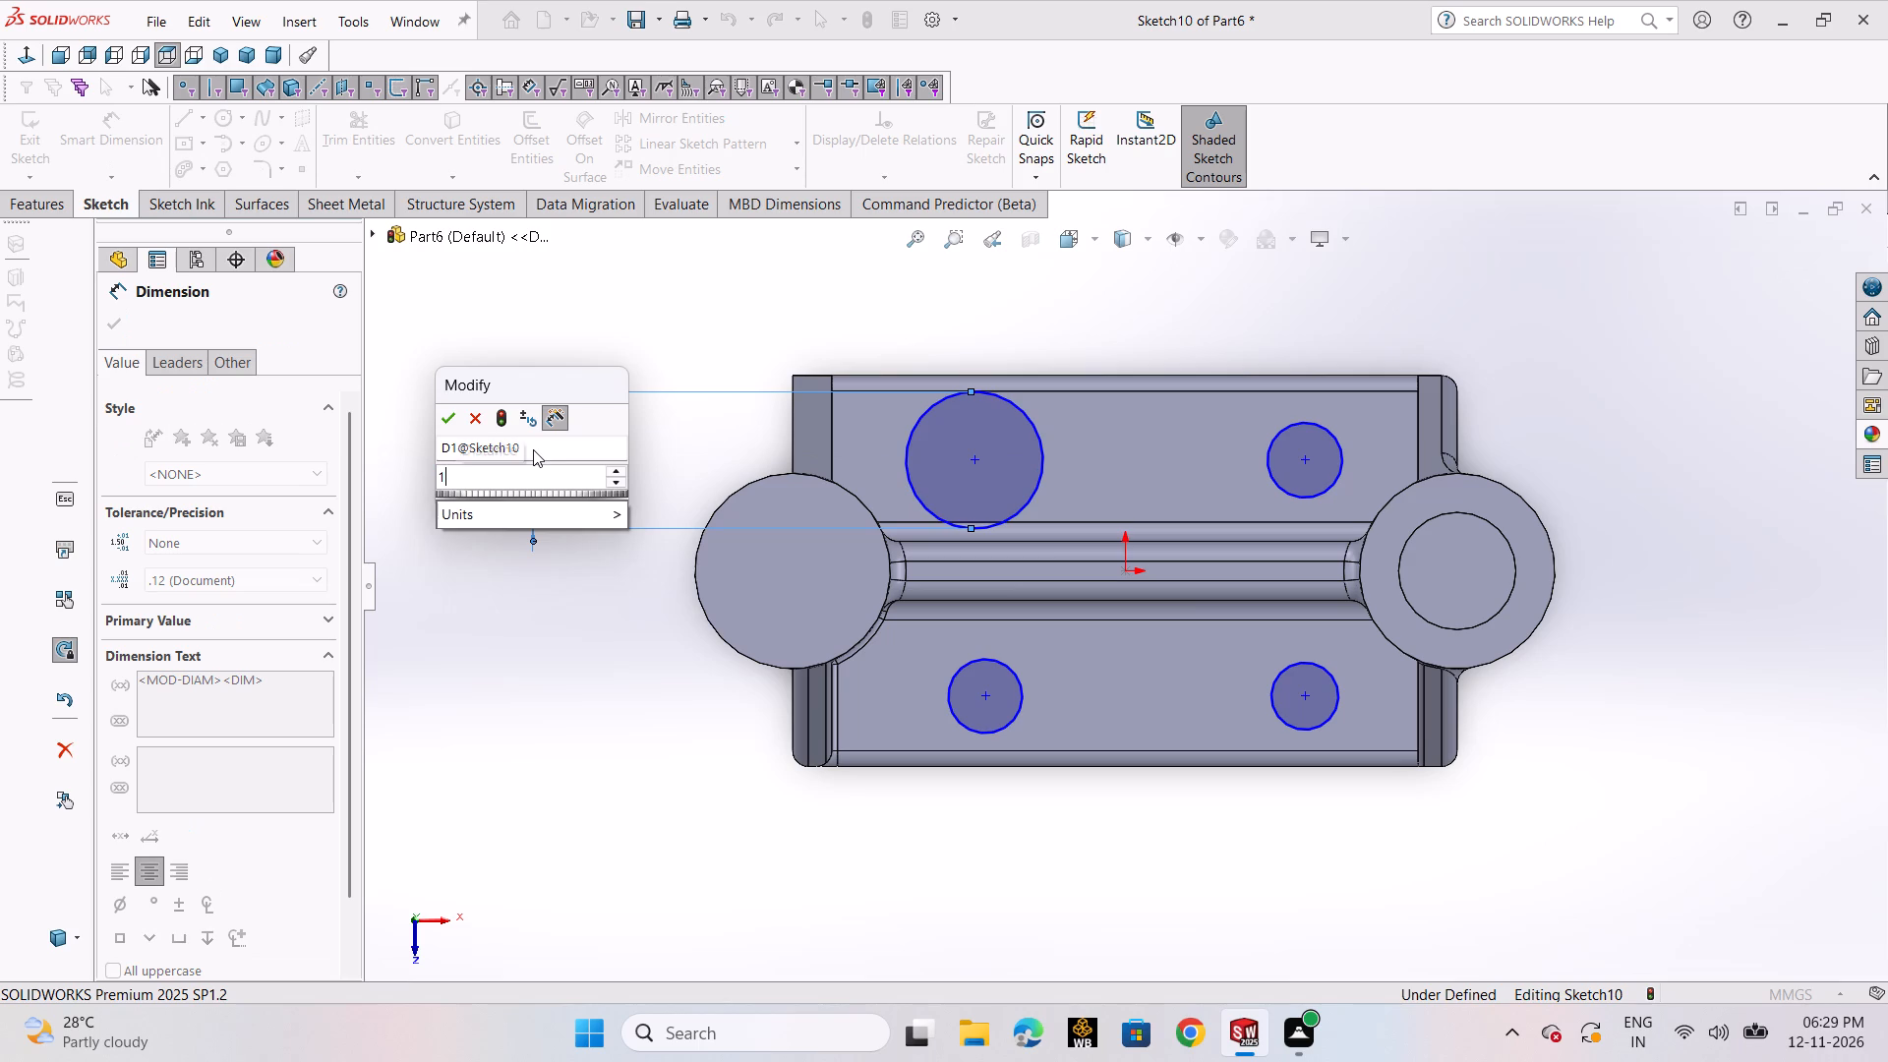
key(BackSpace)
text(20)
key(Return)
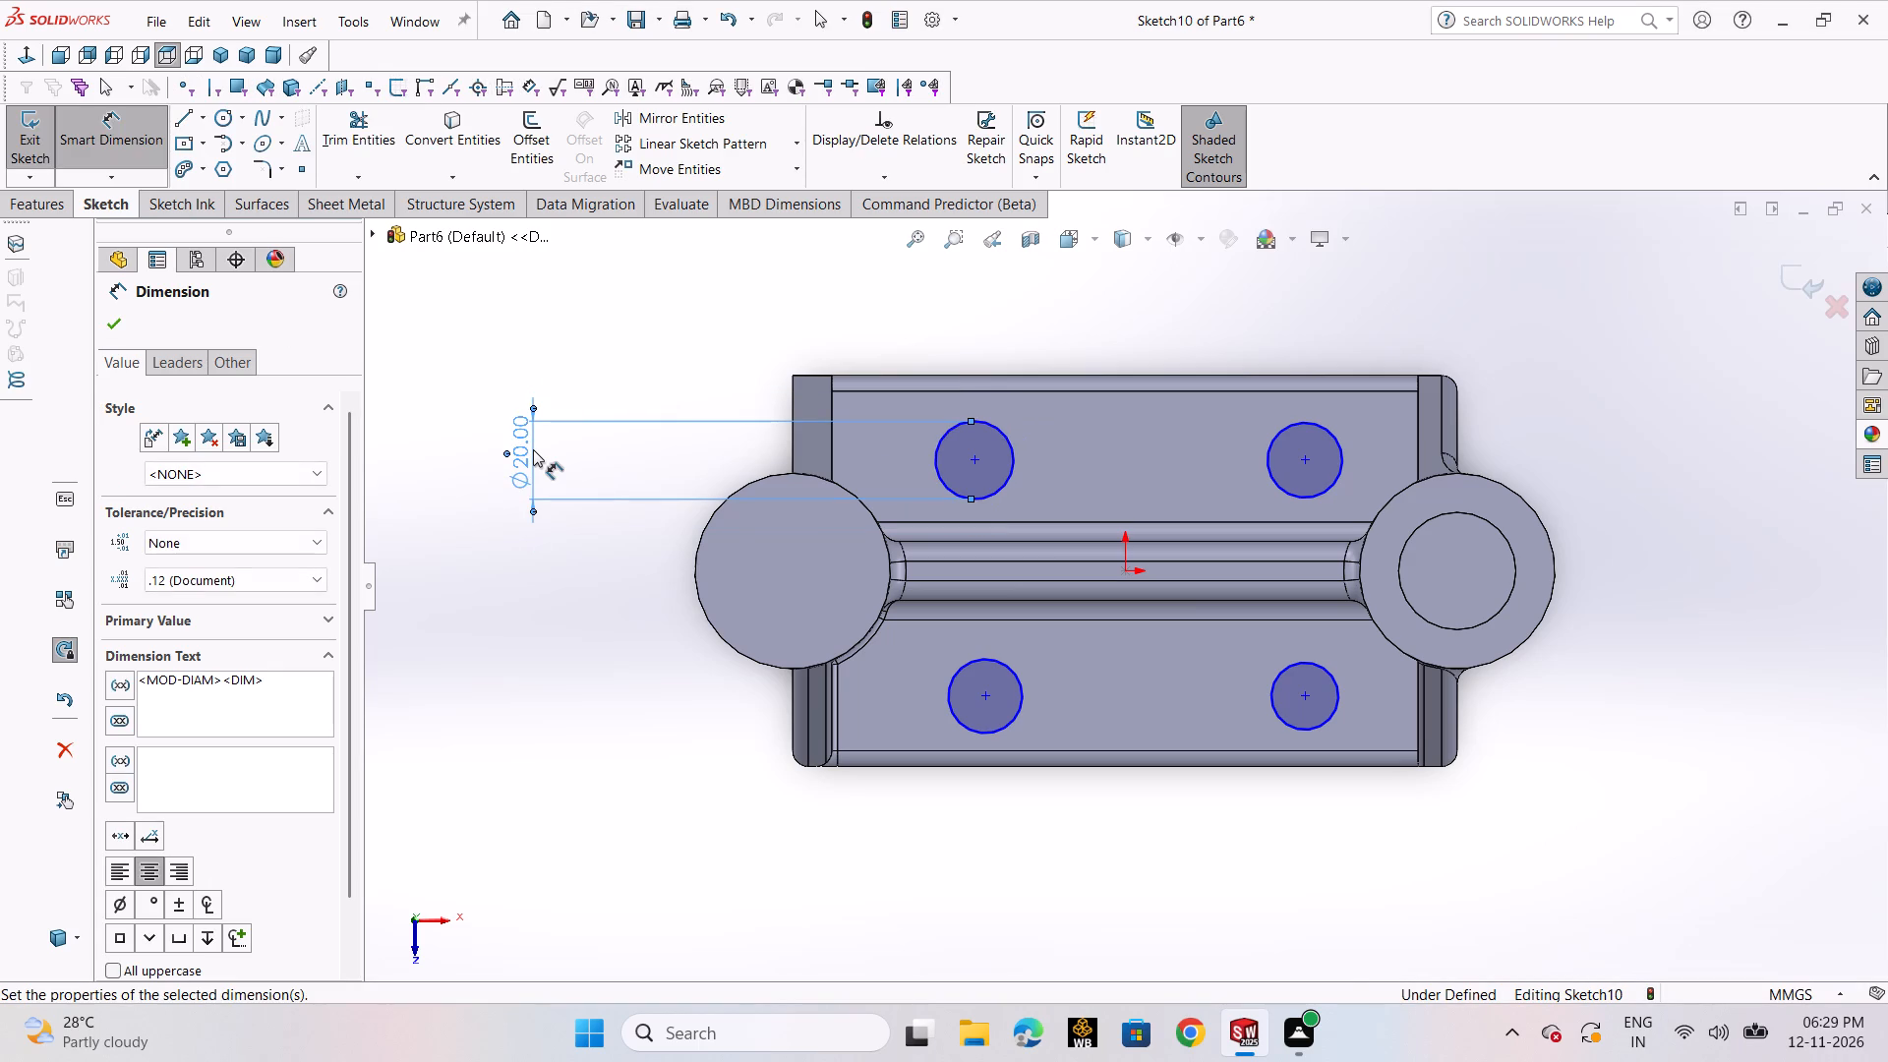
Set that circle's diameter to 15 mm.
drag(529, 443, 520, 443)
click(520, 443)
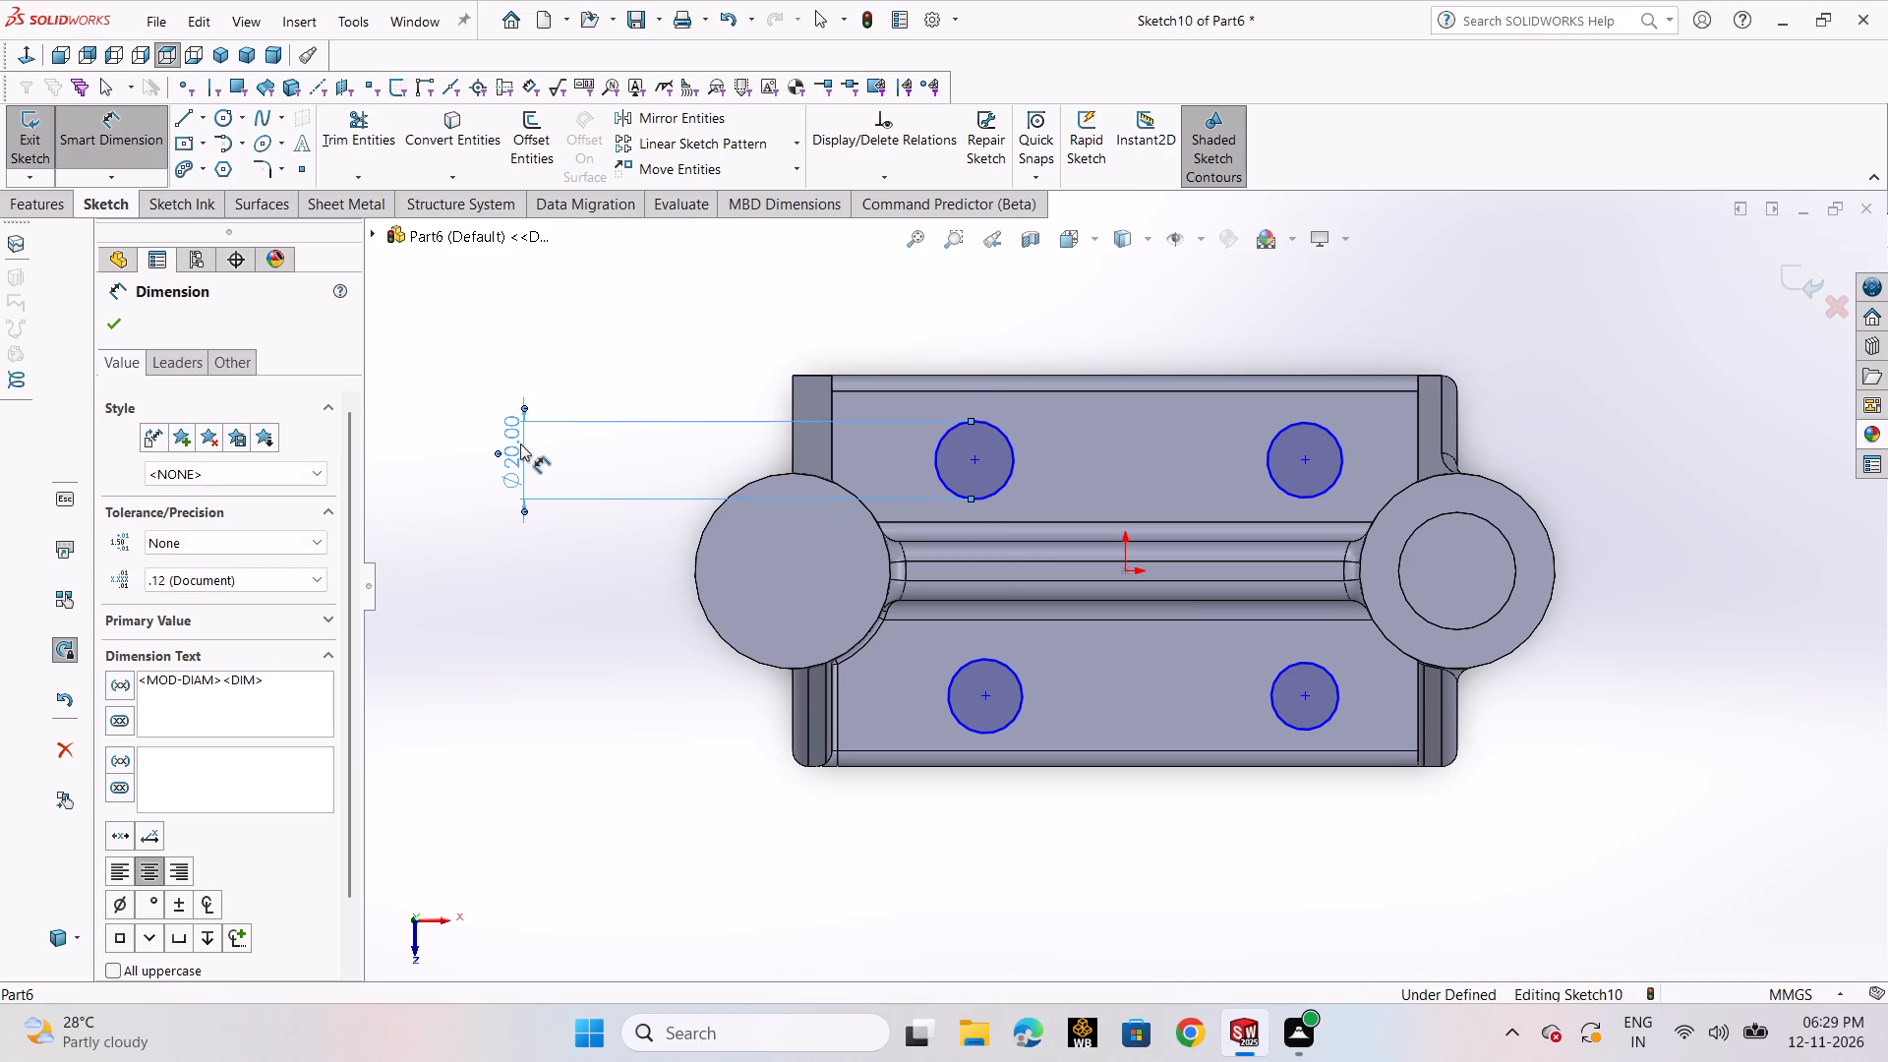
double_click(520, 443)
text(15)
key(Return)
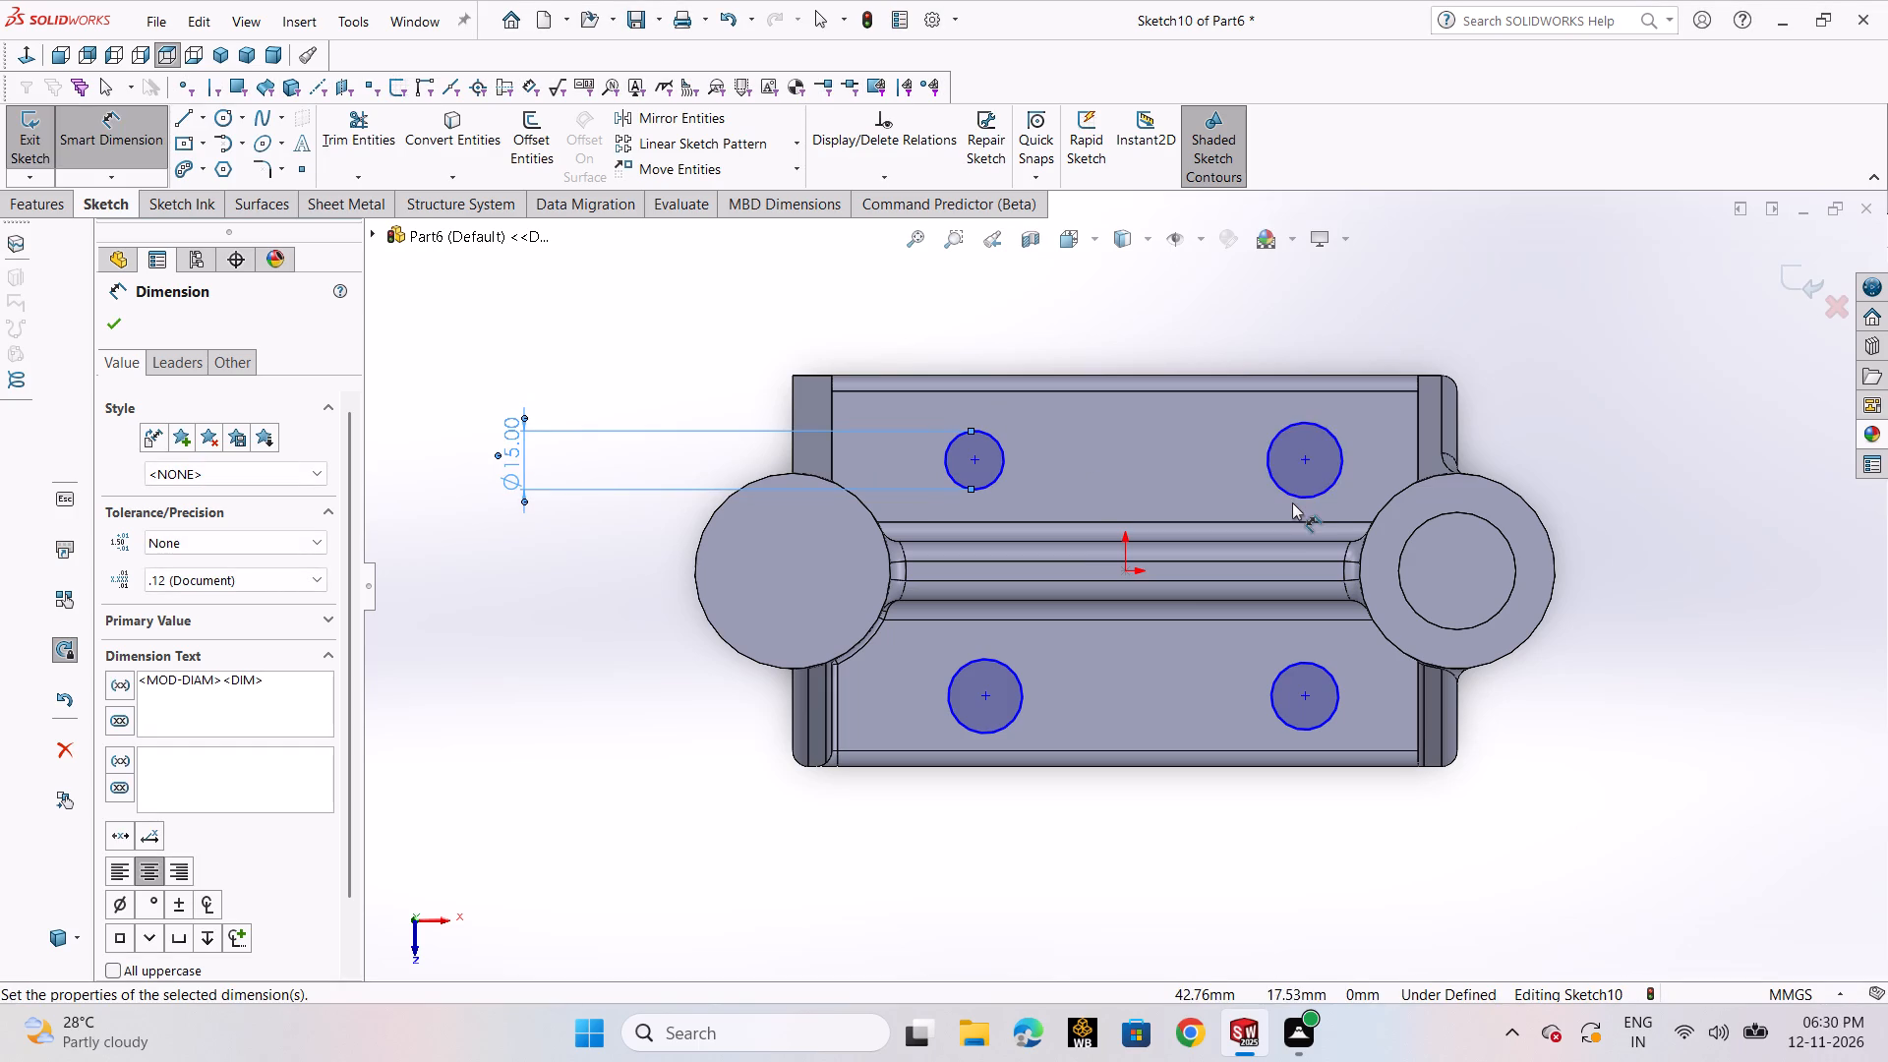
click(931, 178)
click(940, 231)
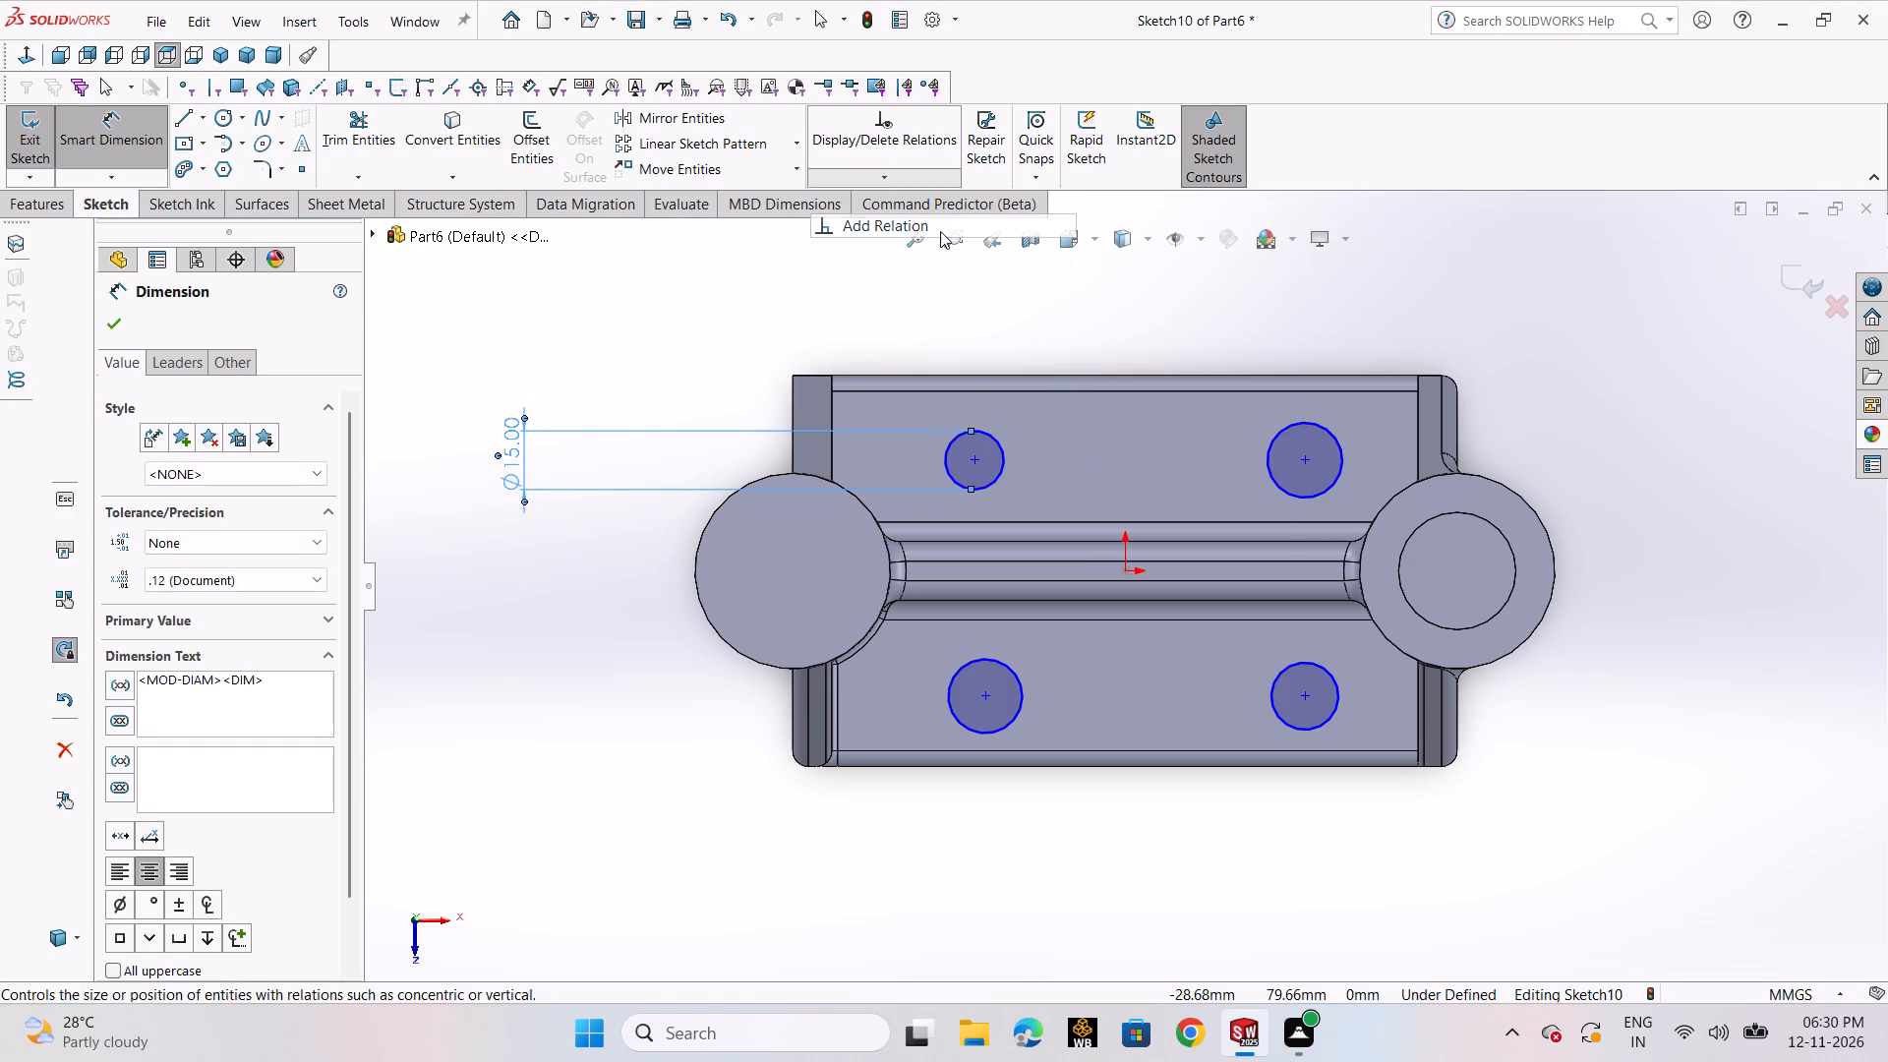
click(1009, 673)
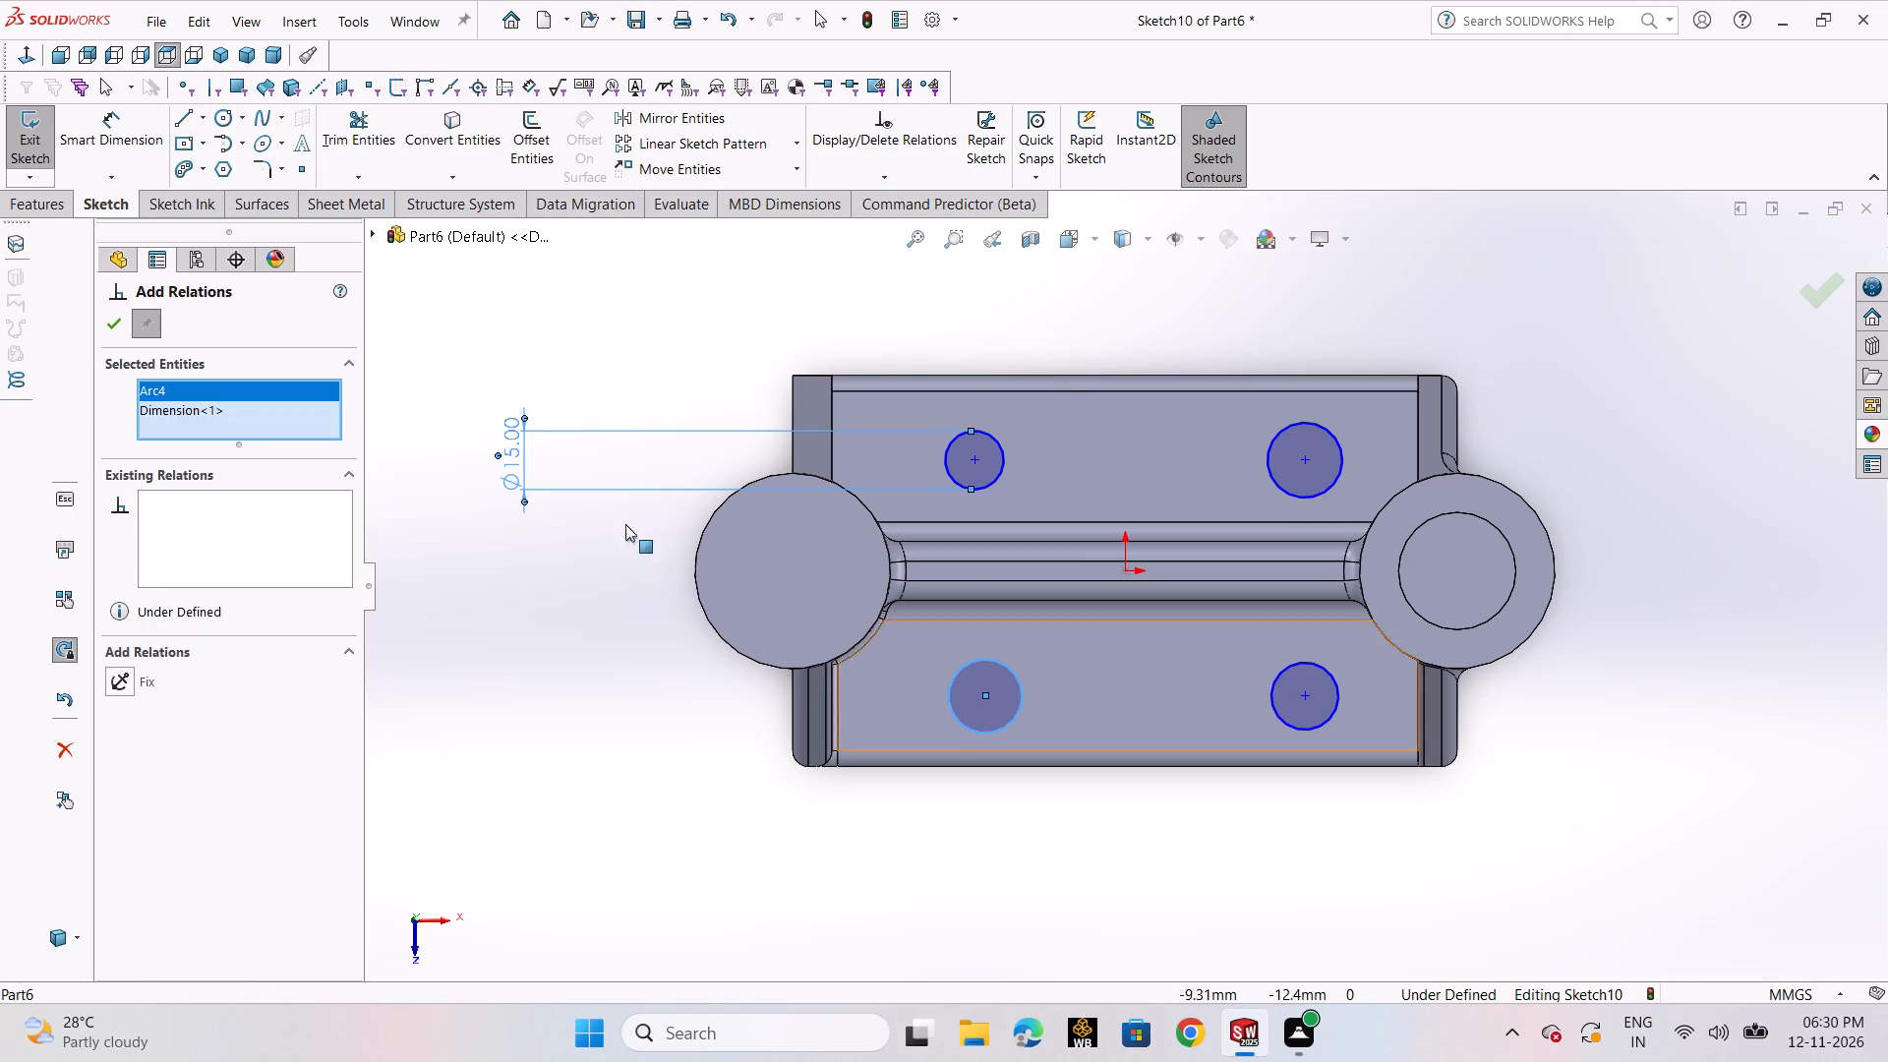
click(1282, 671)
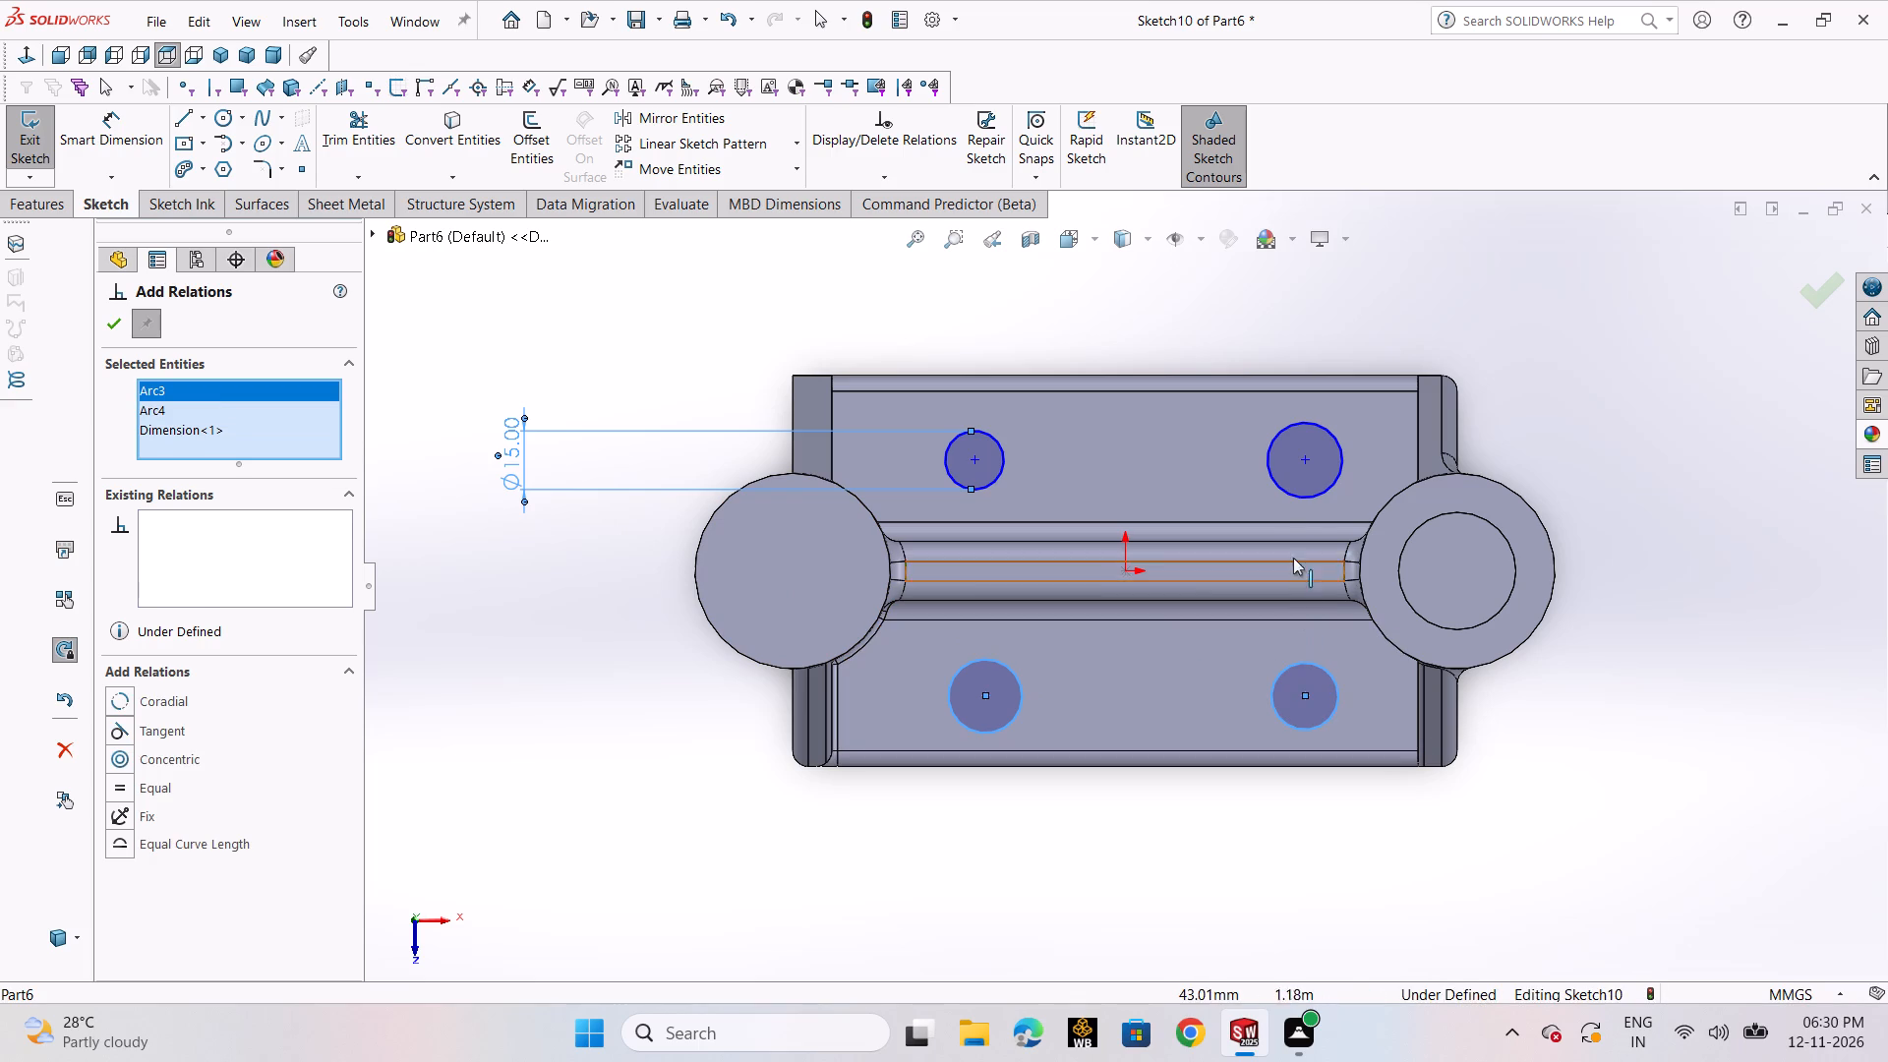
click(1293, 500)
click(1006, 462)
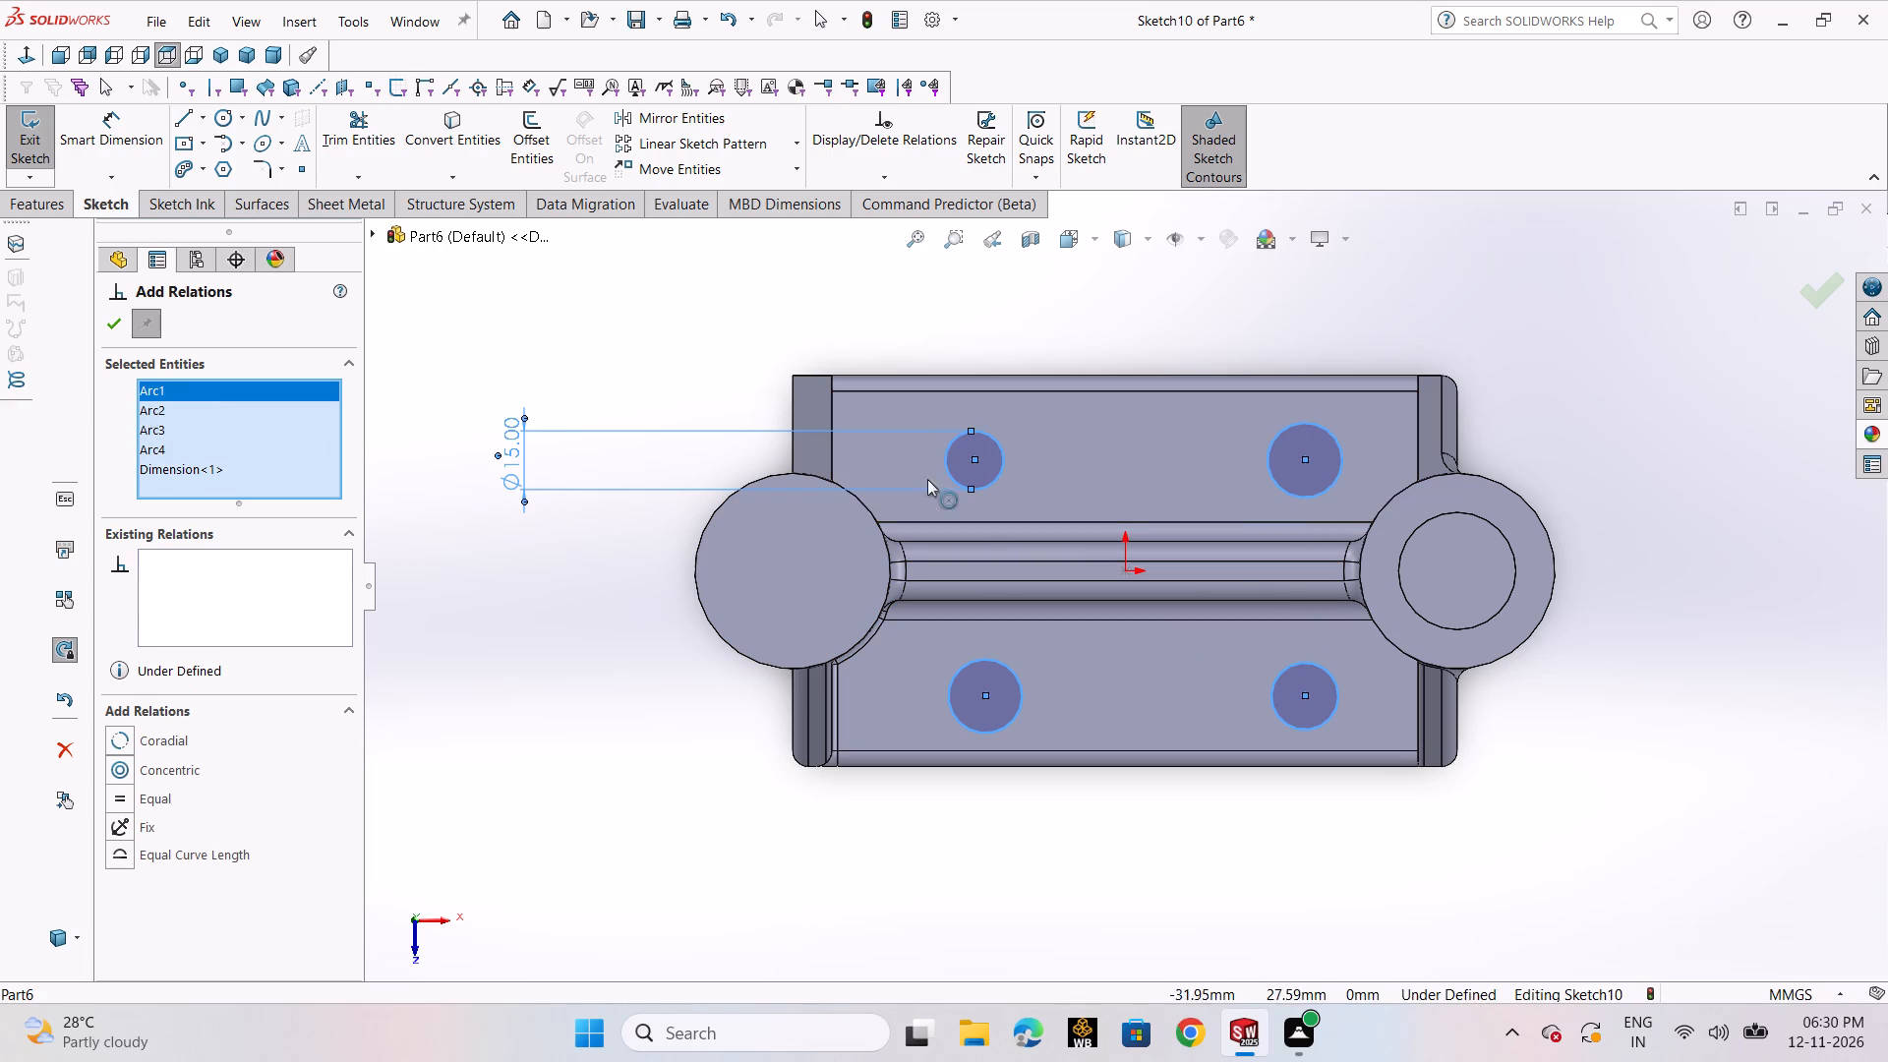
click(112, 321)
Dimension the distance between the centres of the two circles behind the plate as 80 mm.
click(116, 149)
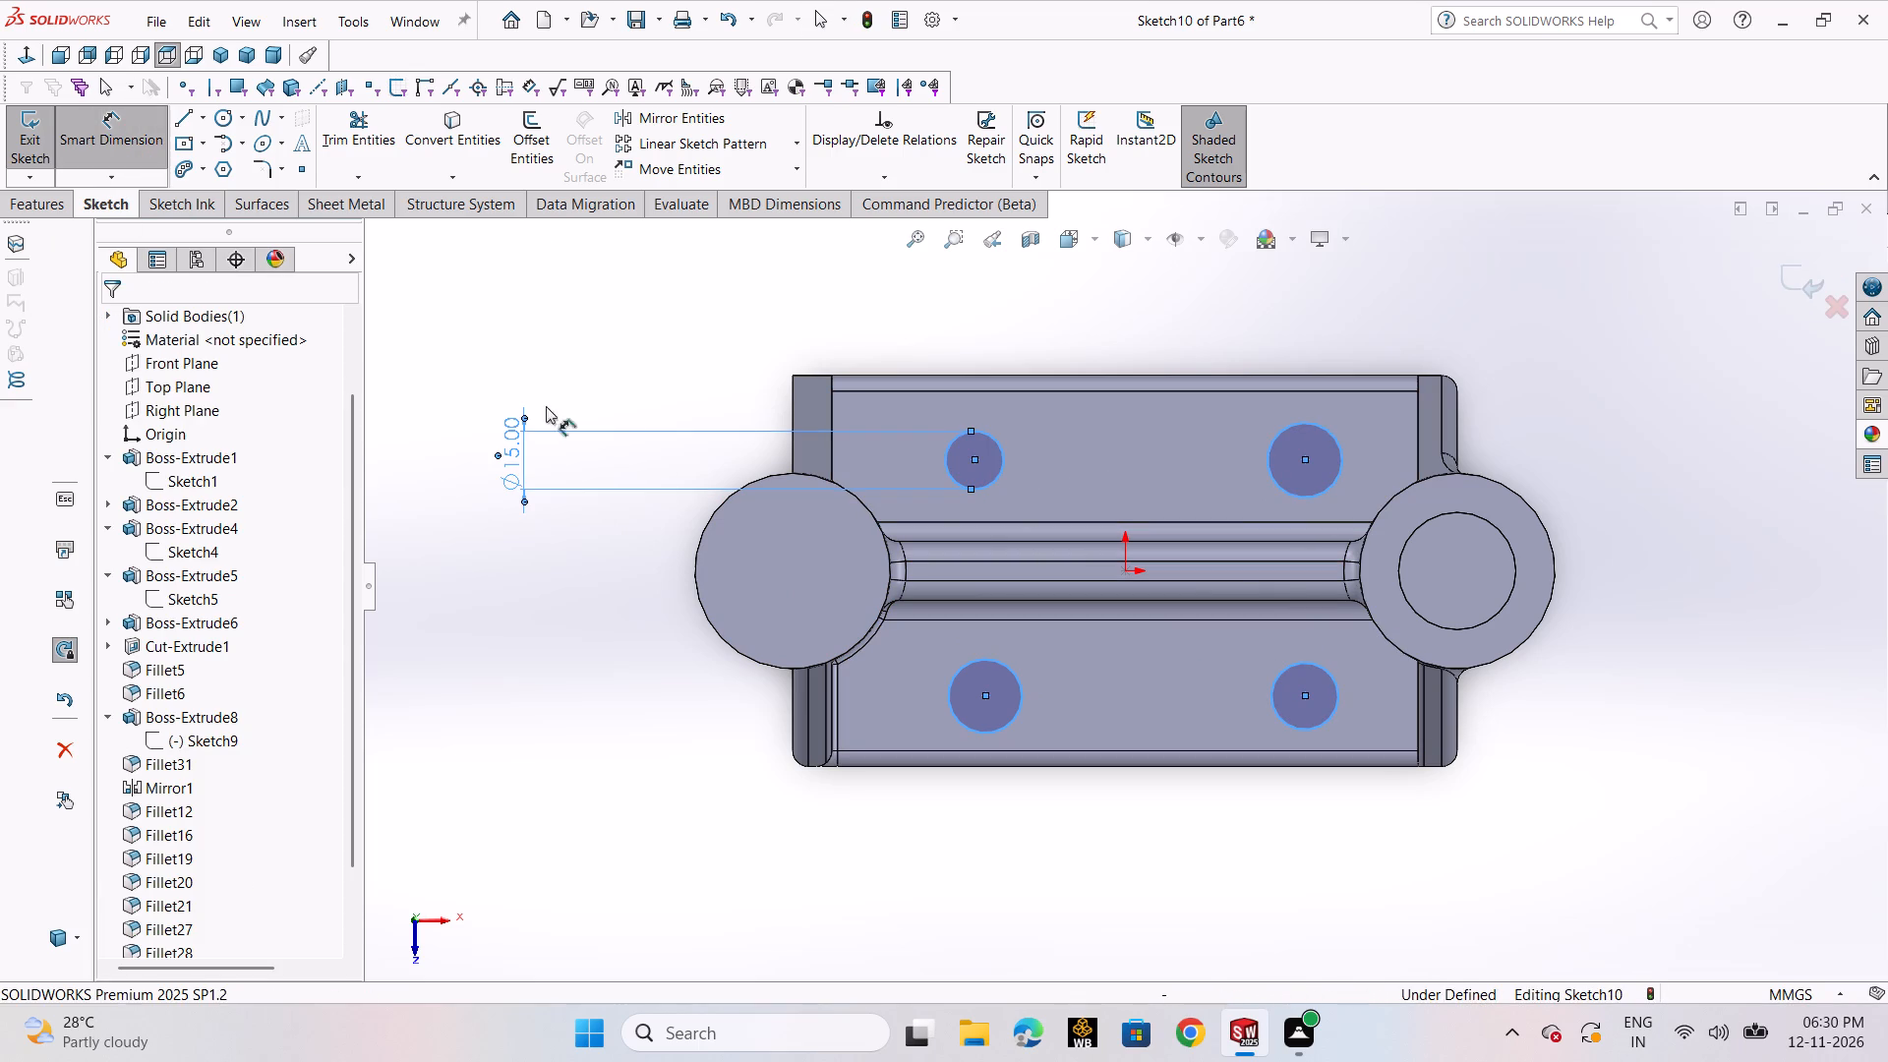
click(974, 461)
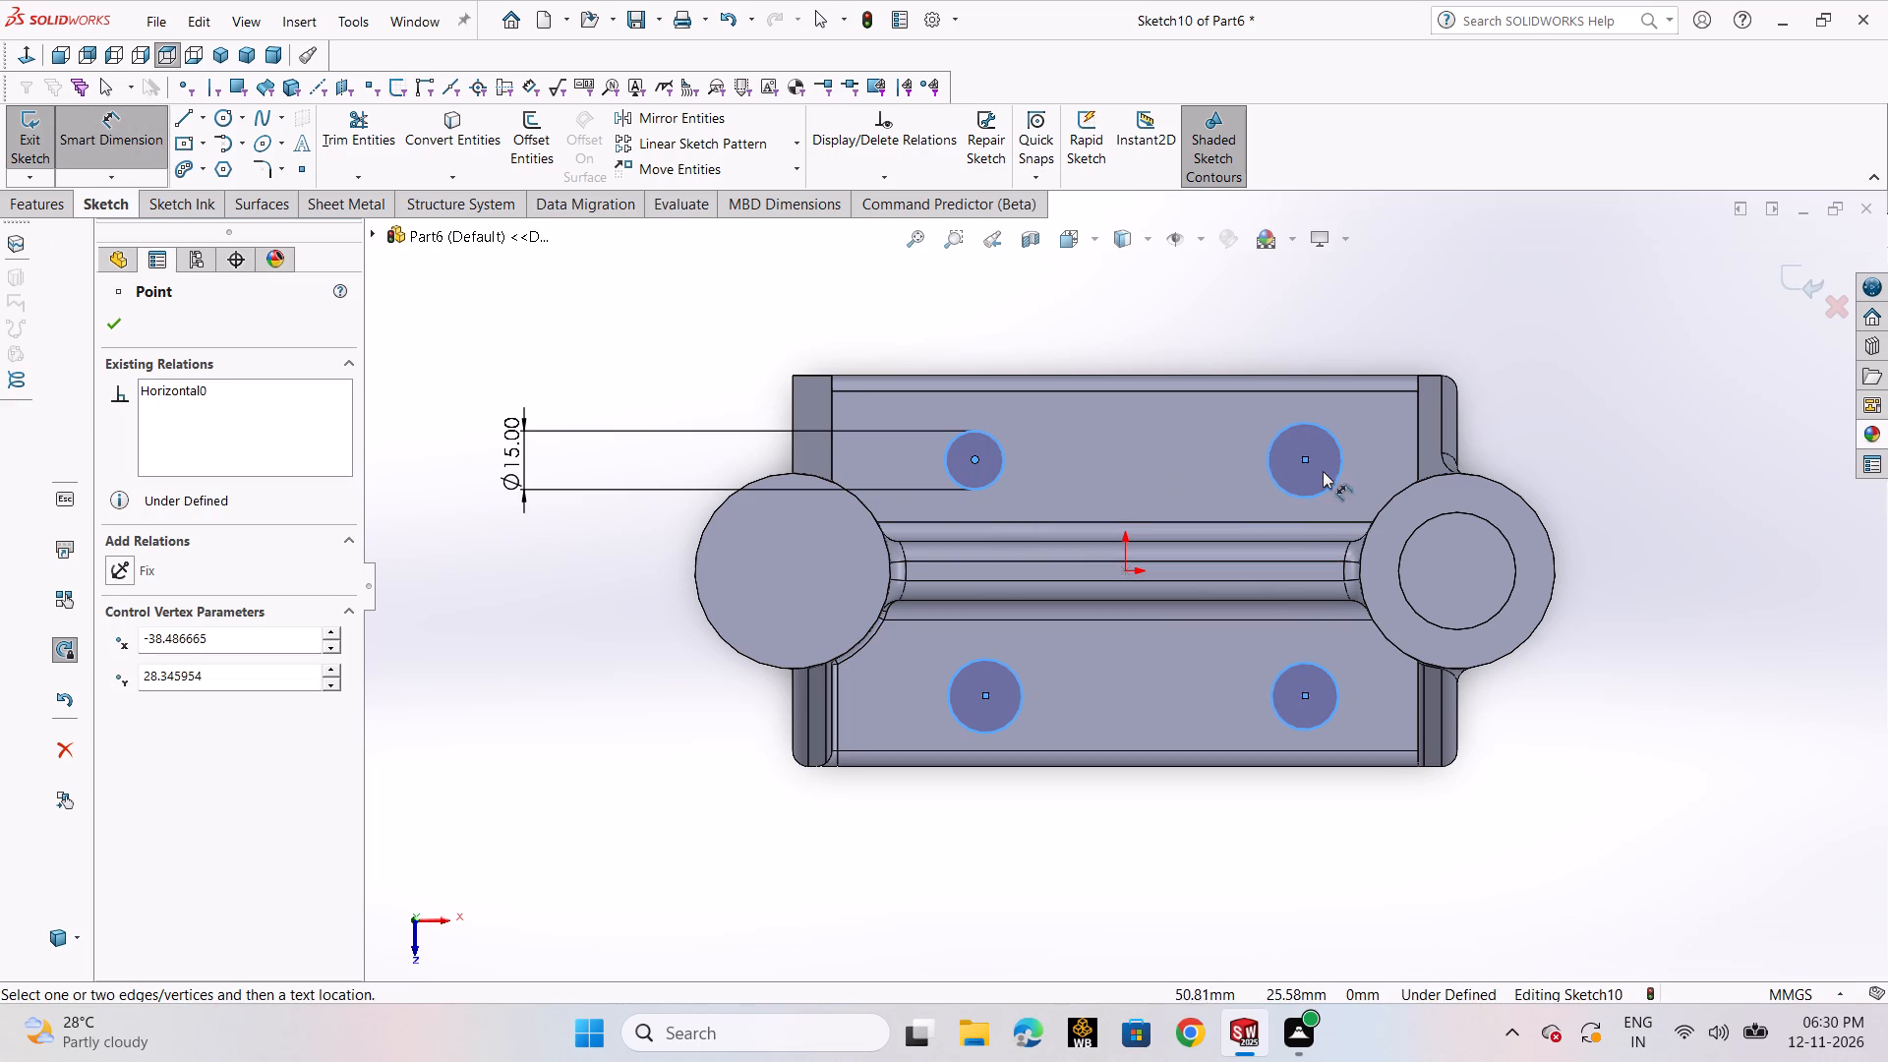
click(1305, 463)
click(1181, 344)
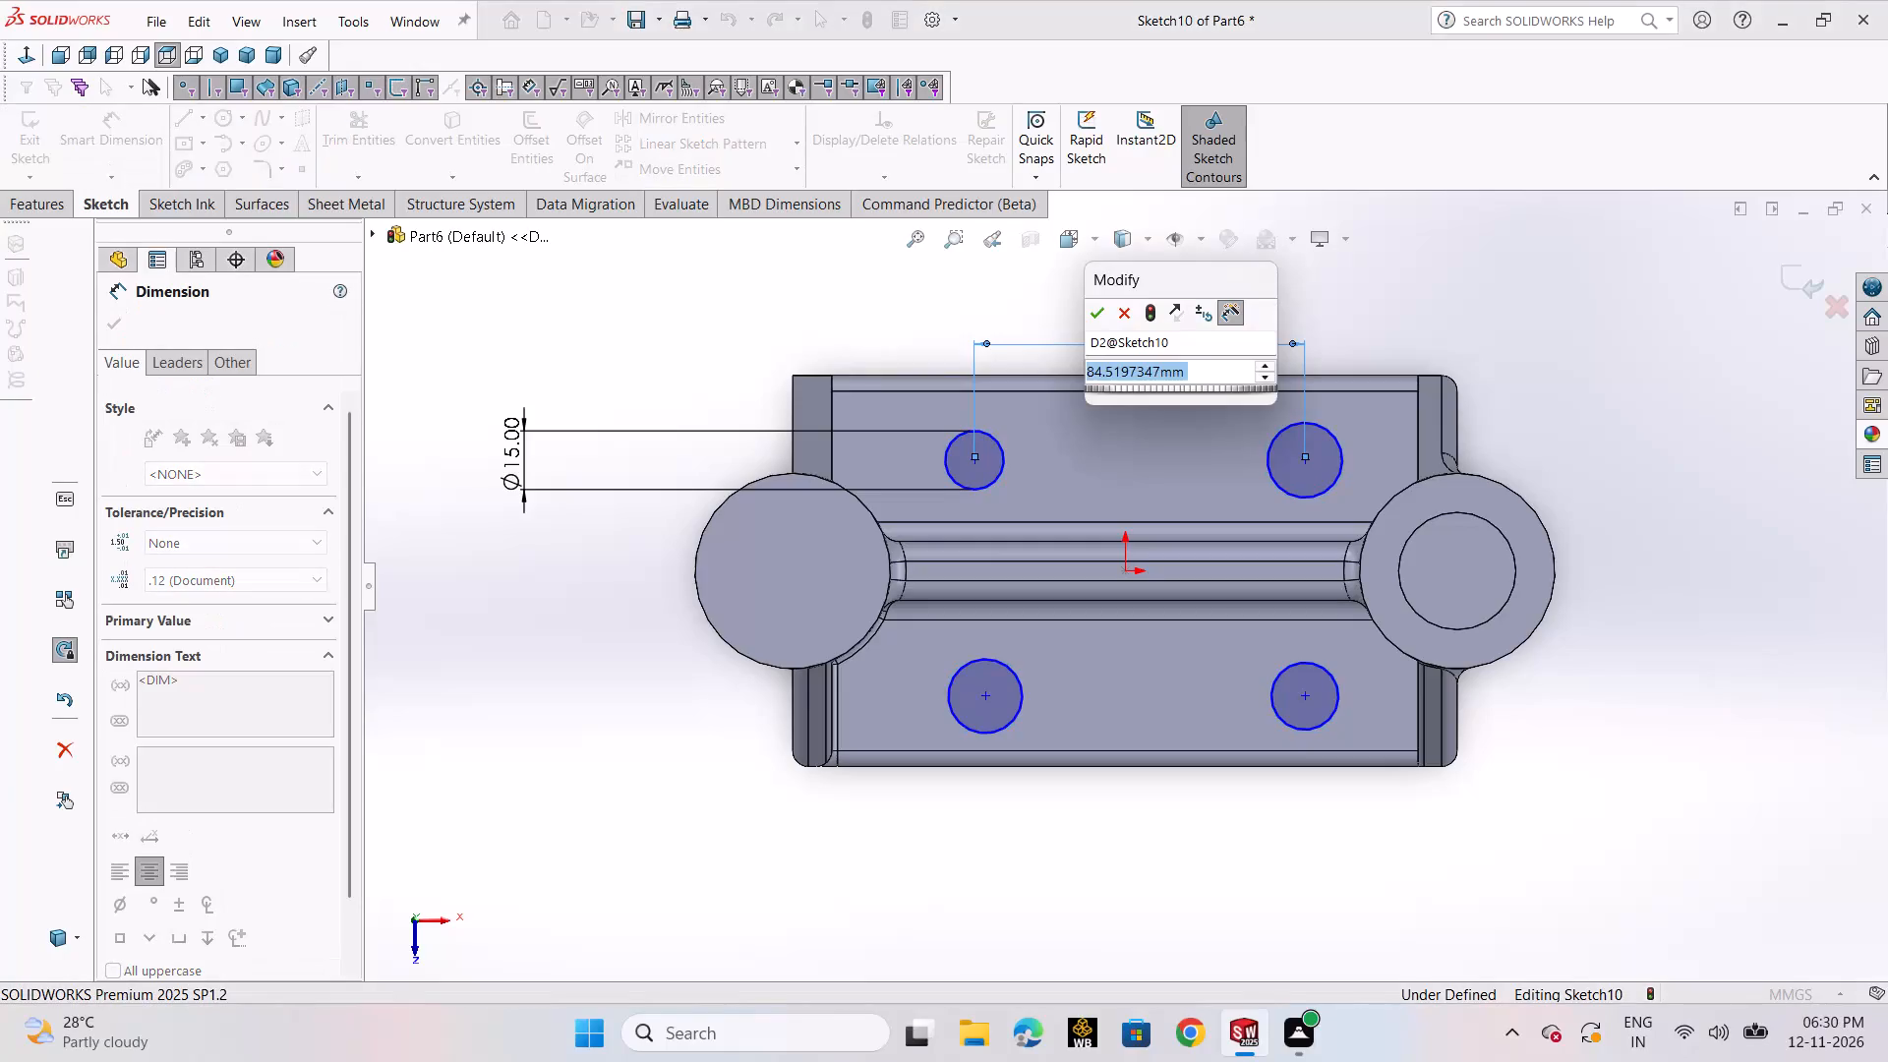
text(80)
key(Return)
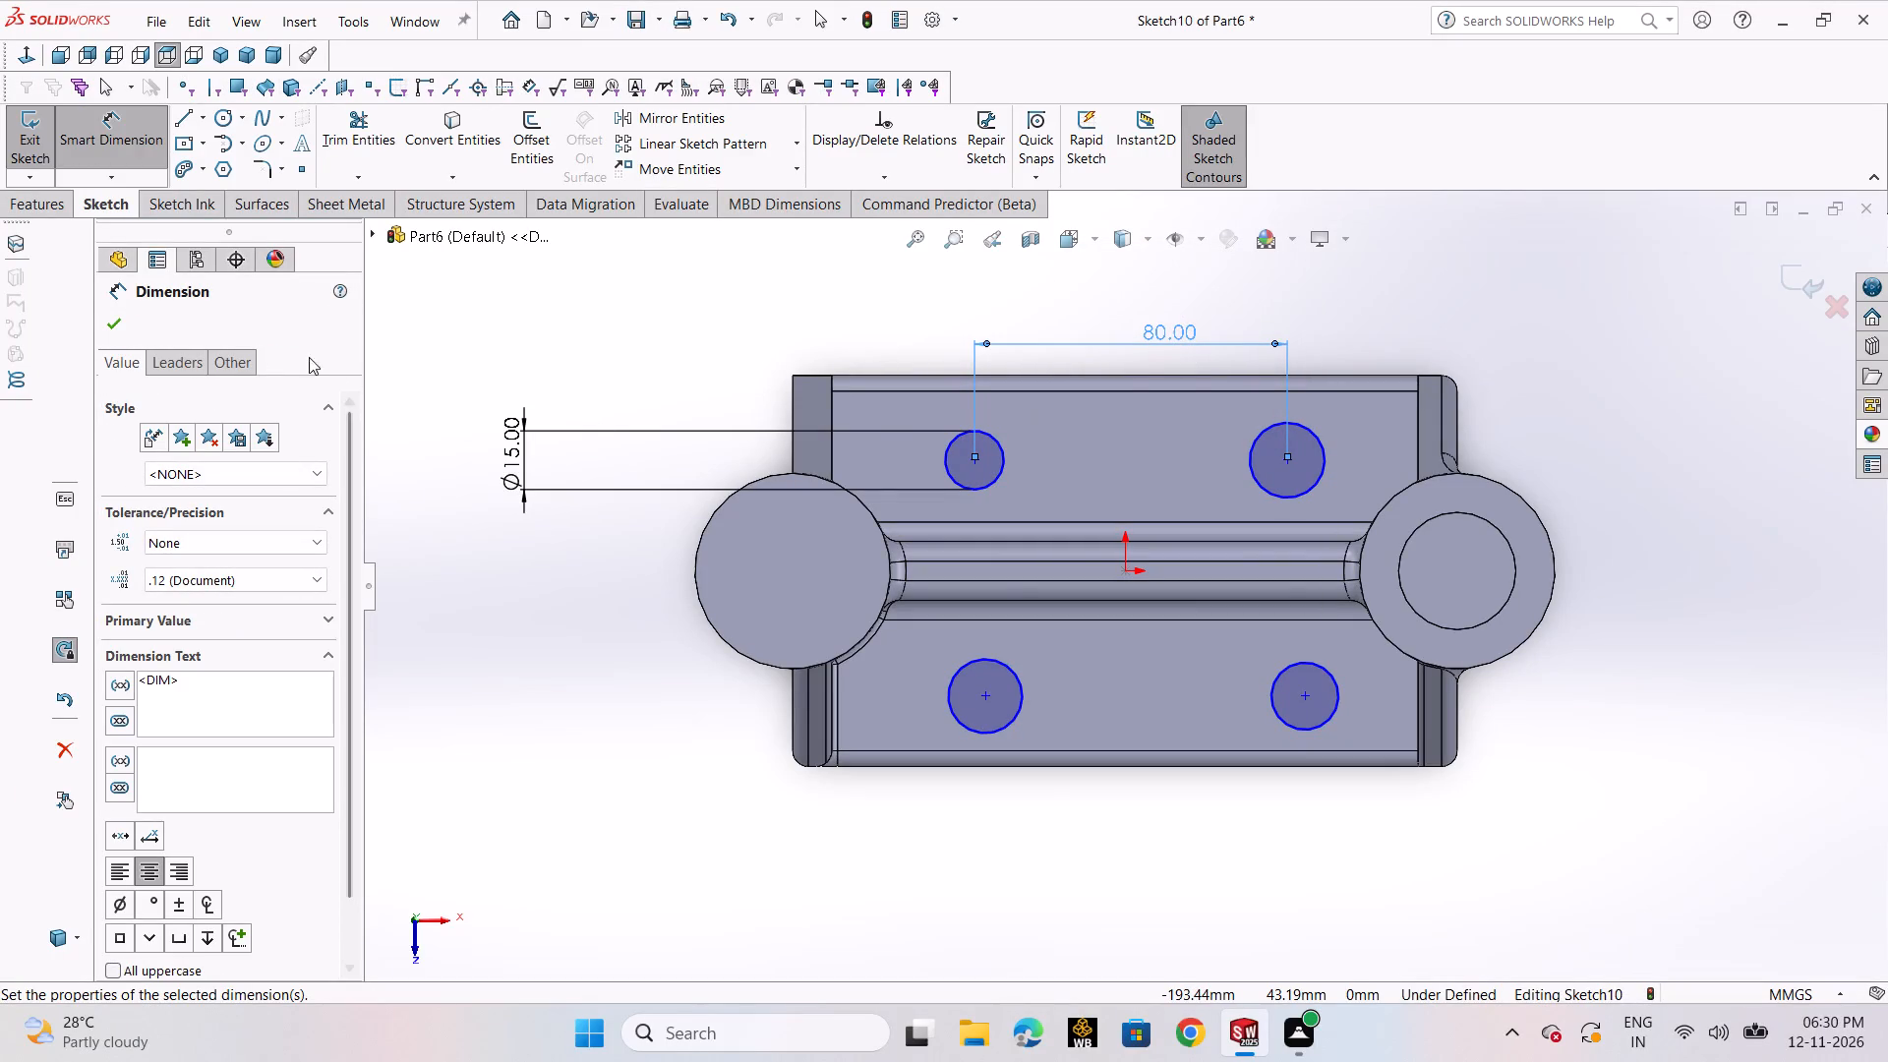
click(124, 323)
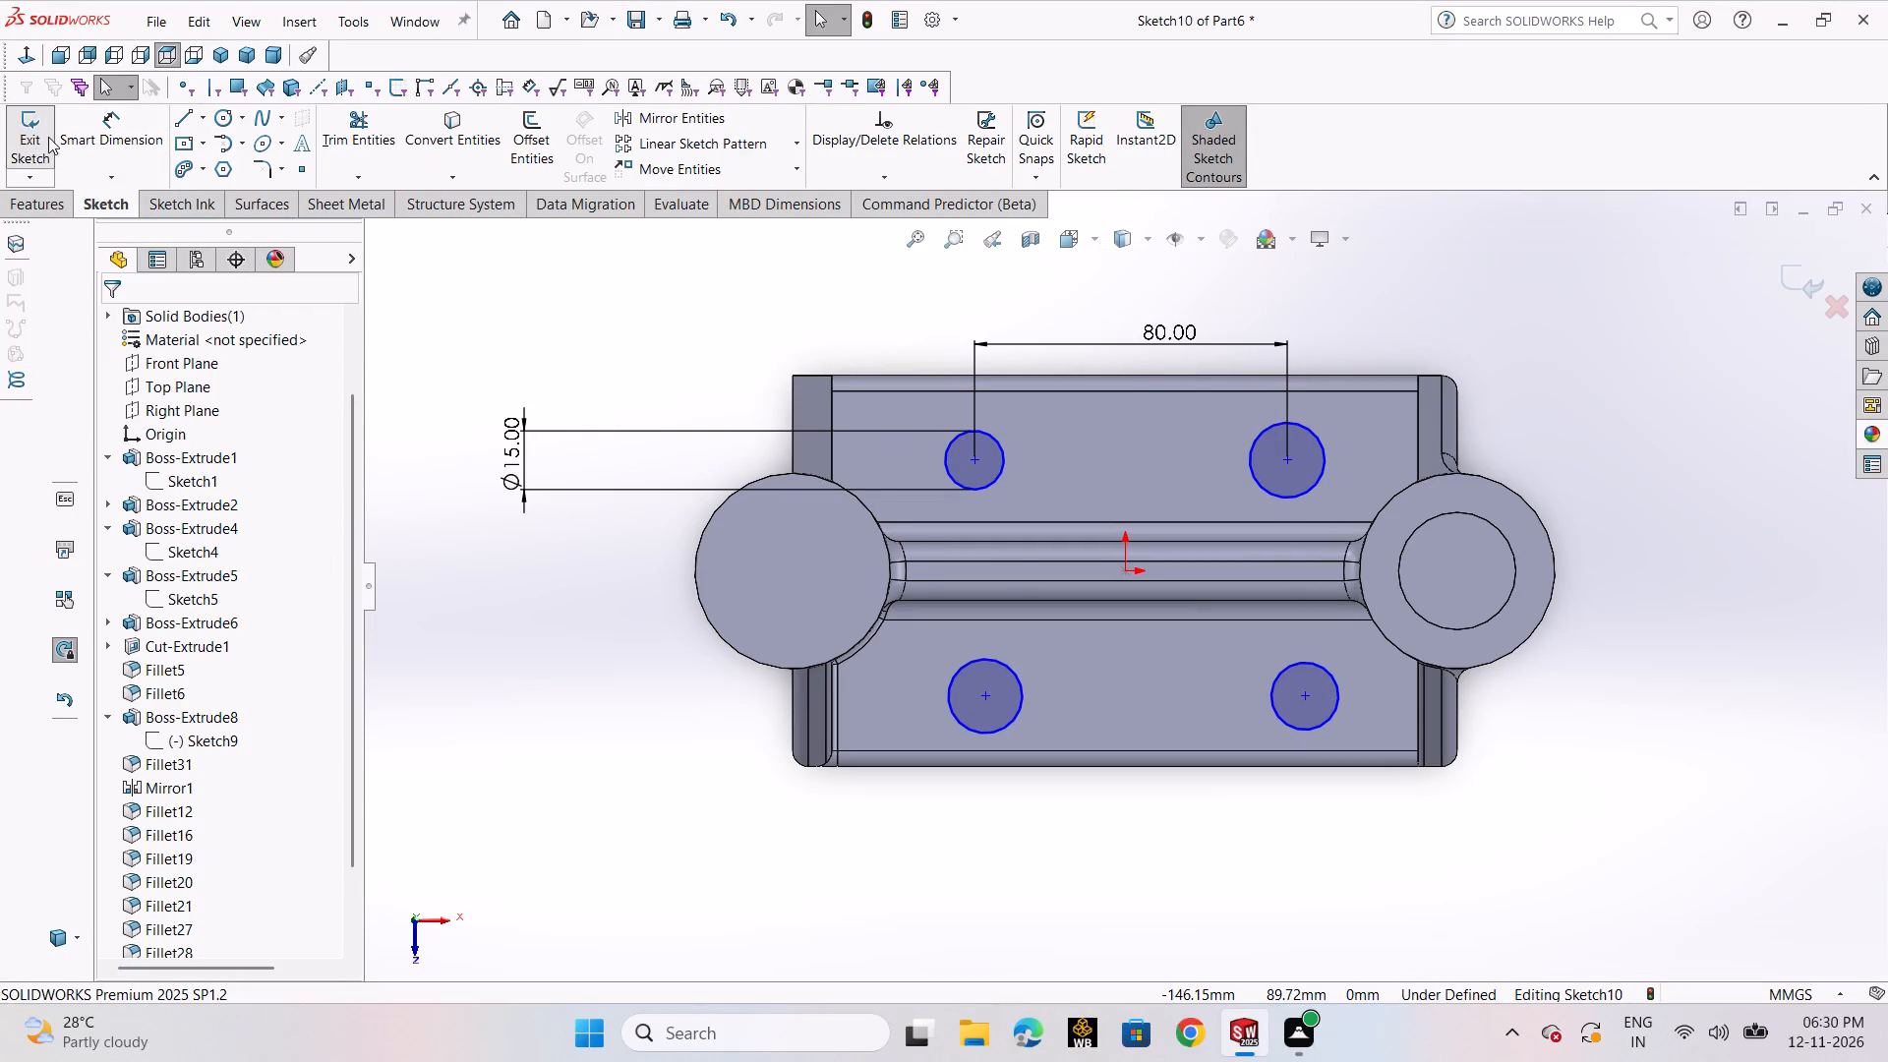
Dimension the distance between the centres of the two circles in front of the plate as 80 mm.
click(103, 141)
click(982, 700)
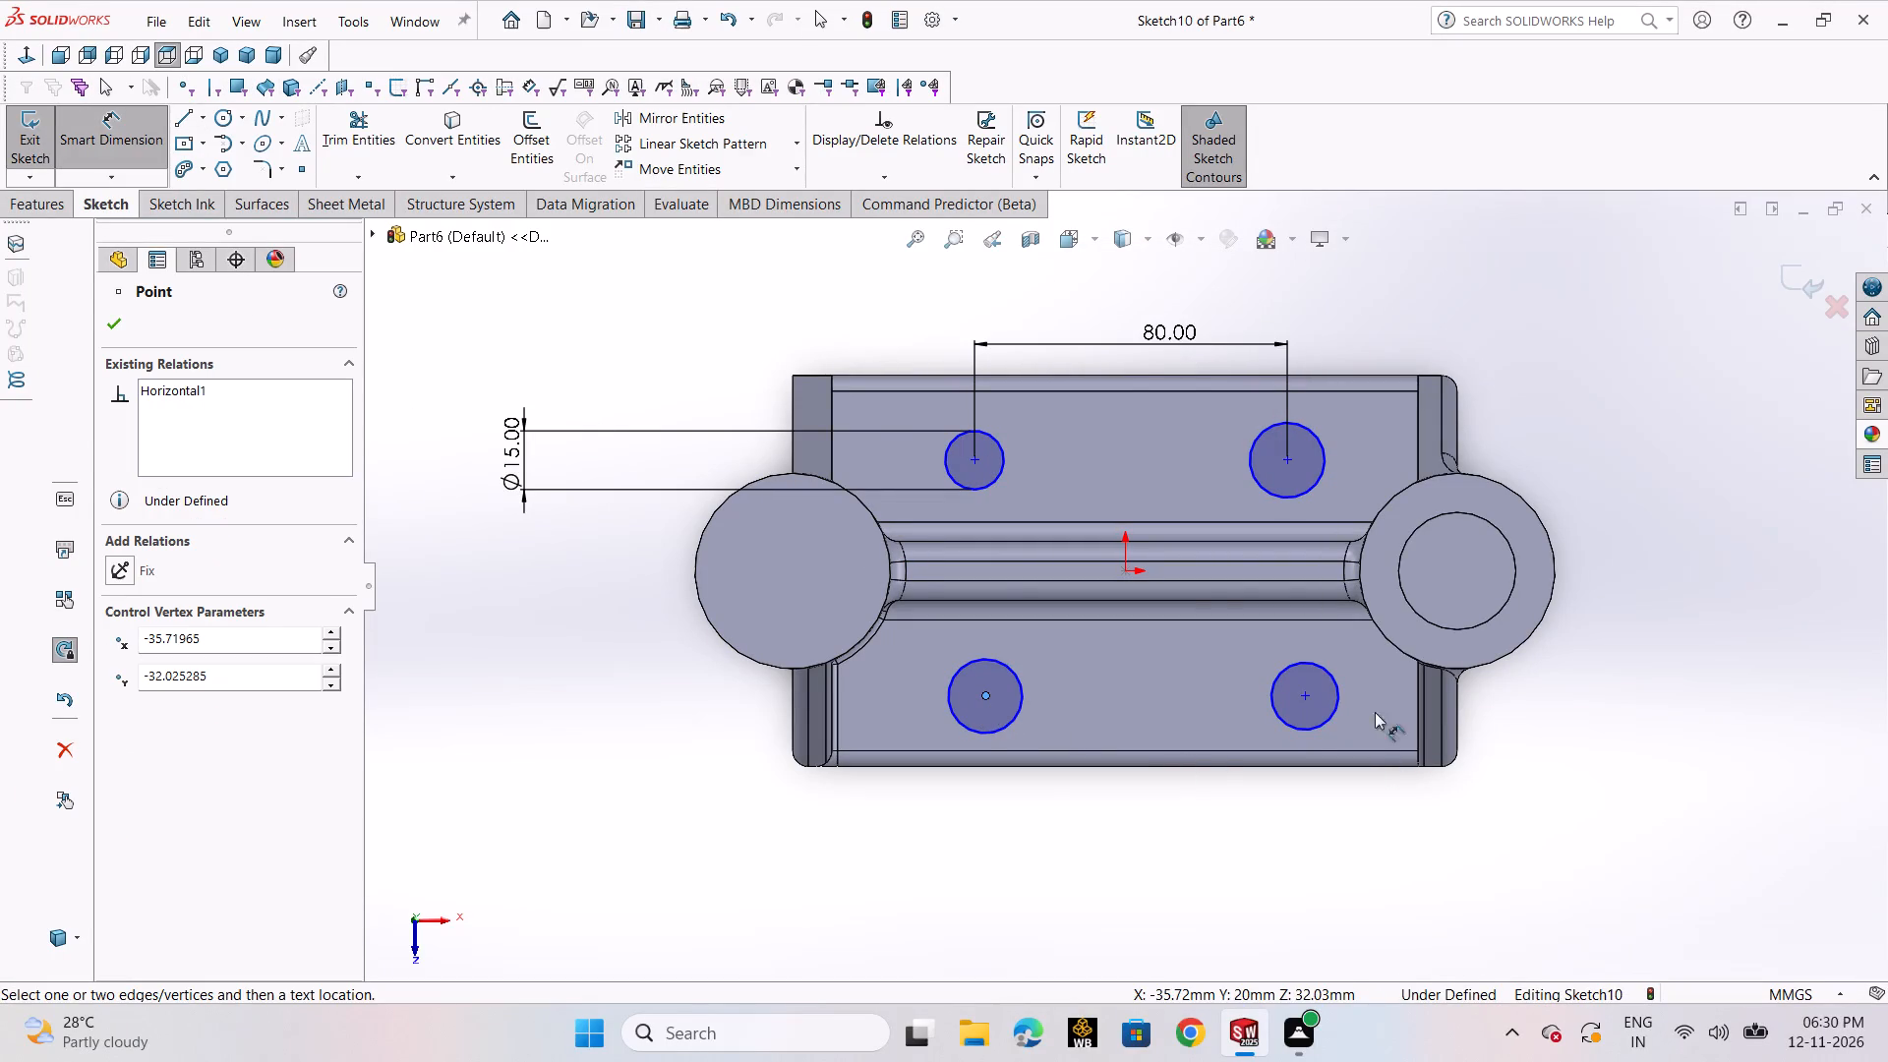
click(1303, 698)
click(1149, 860)
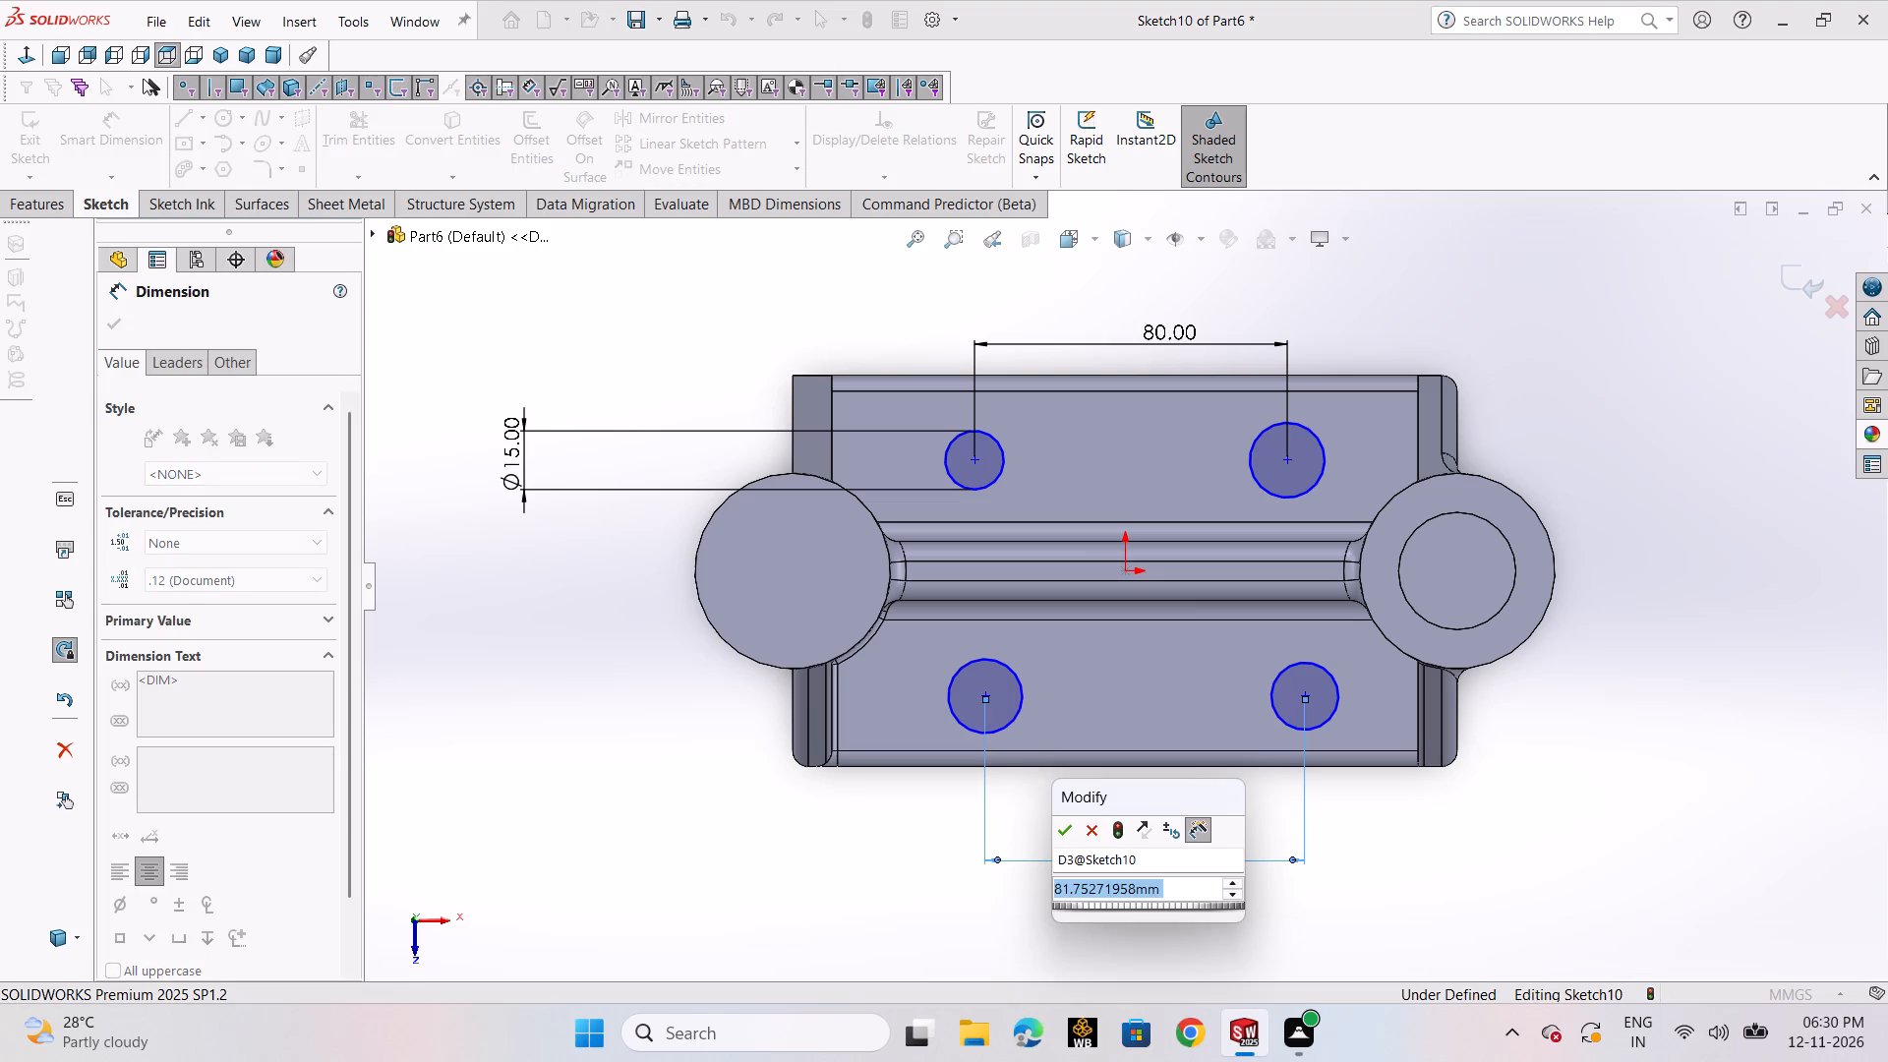
text(80)
key(Return)
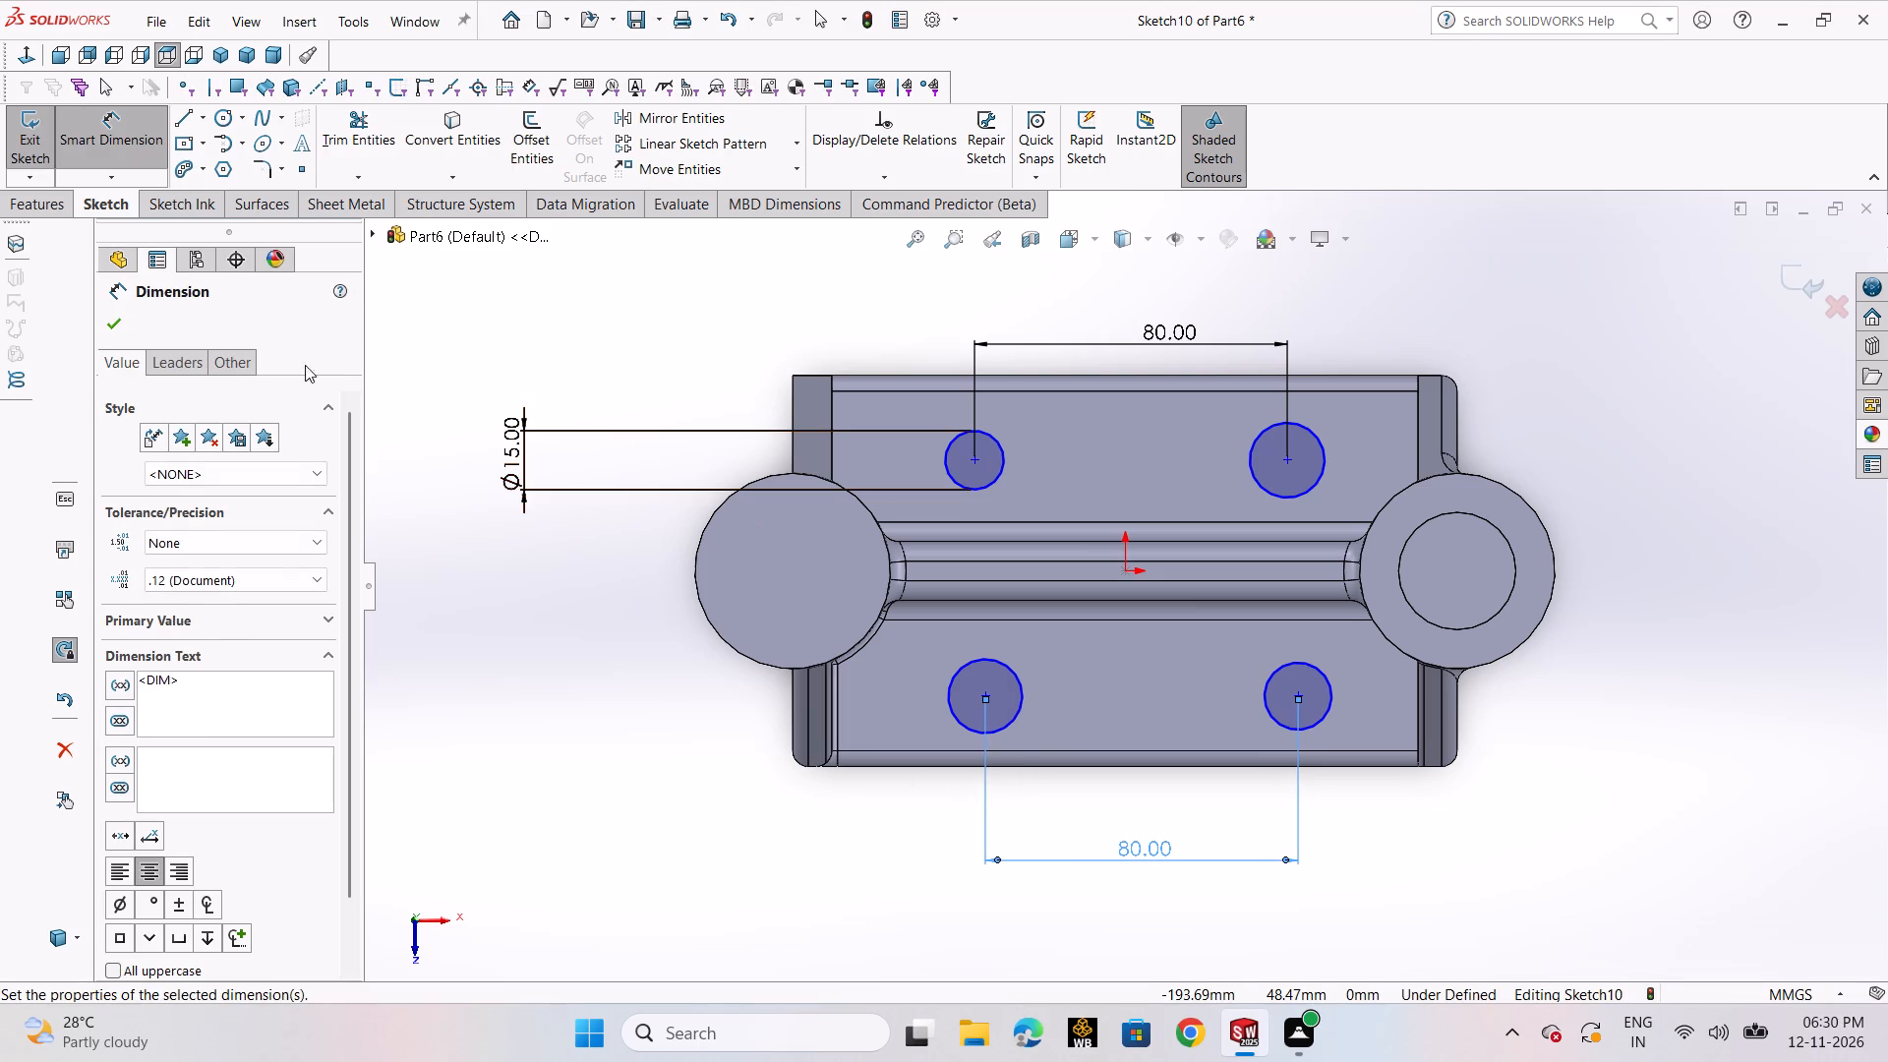
click(125, 333)
Dimension the horizontal distance from the origin to the centre of the front circle nearer the pin cylinder as 40 mm.
click(161, 148)
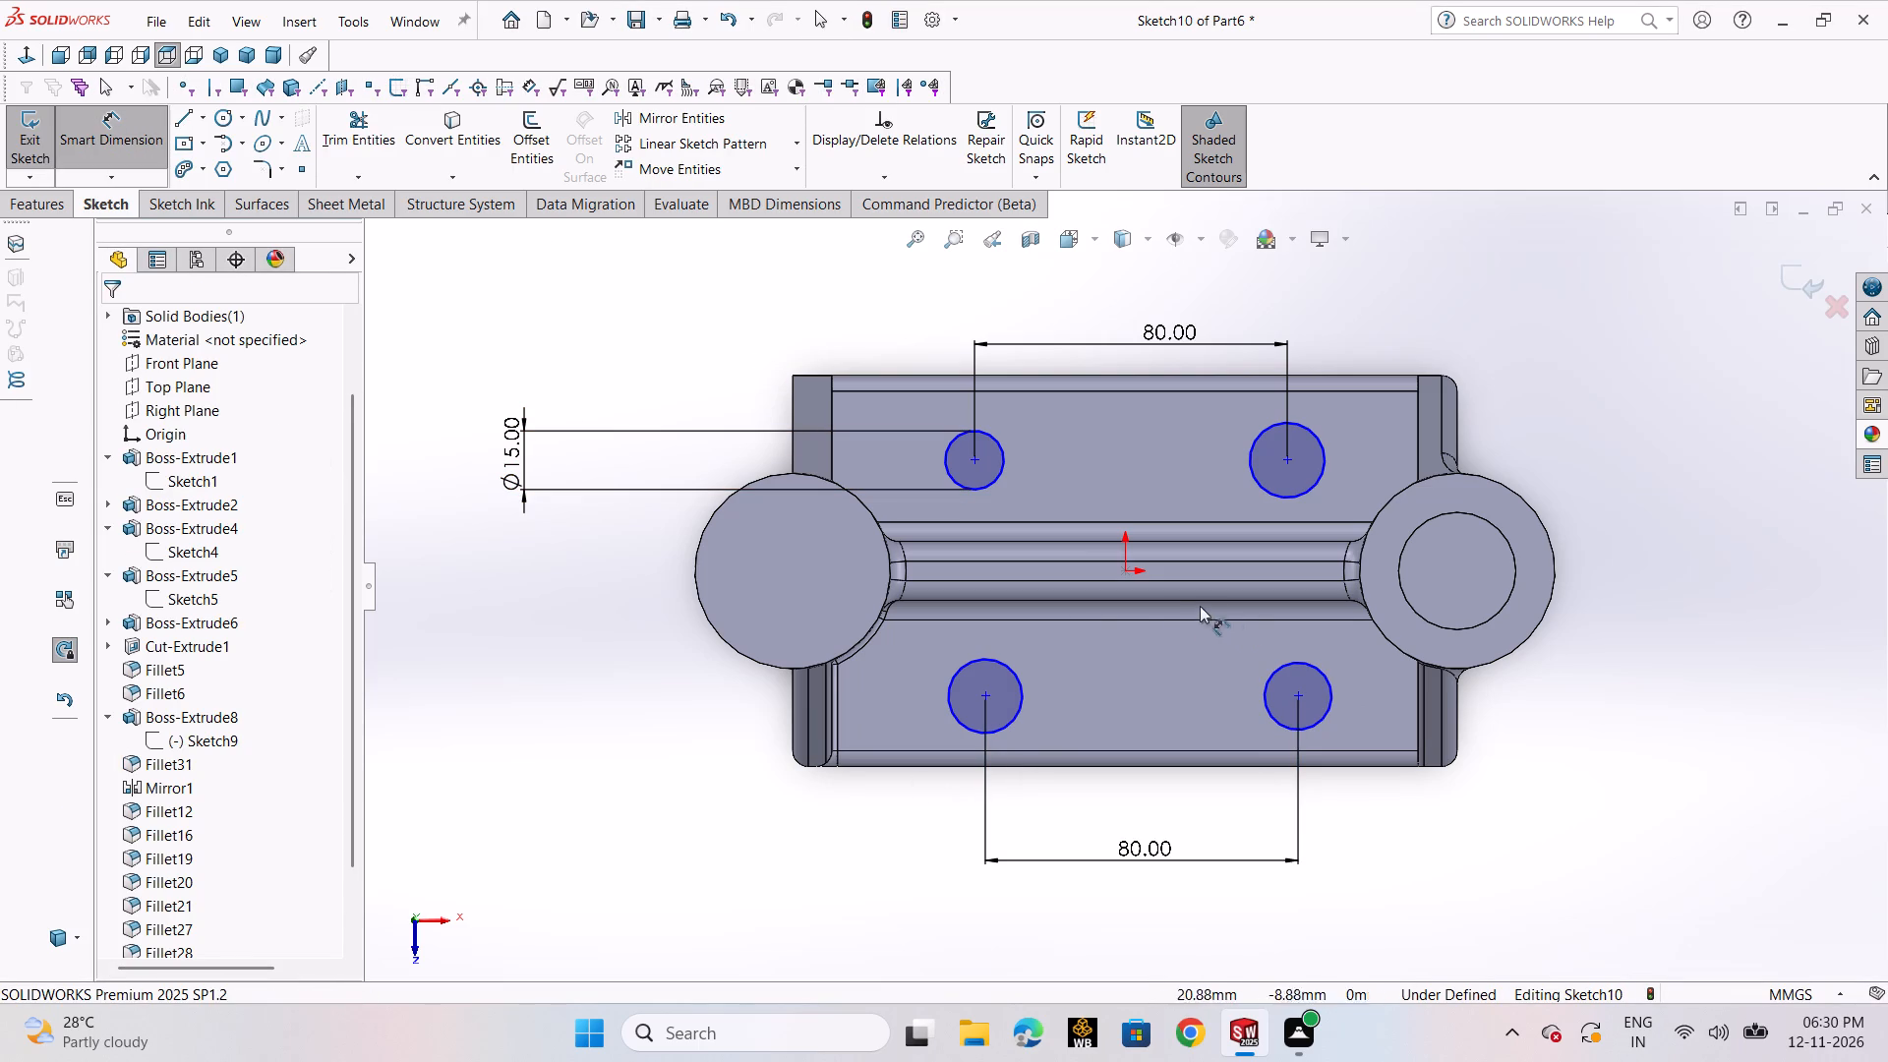
click(1125, 571)
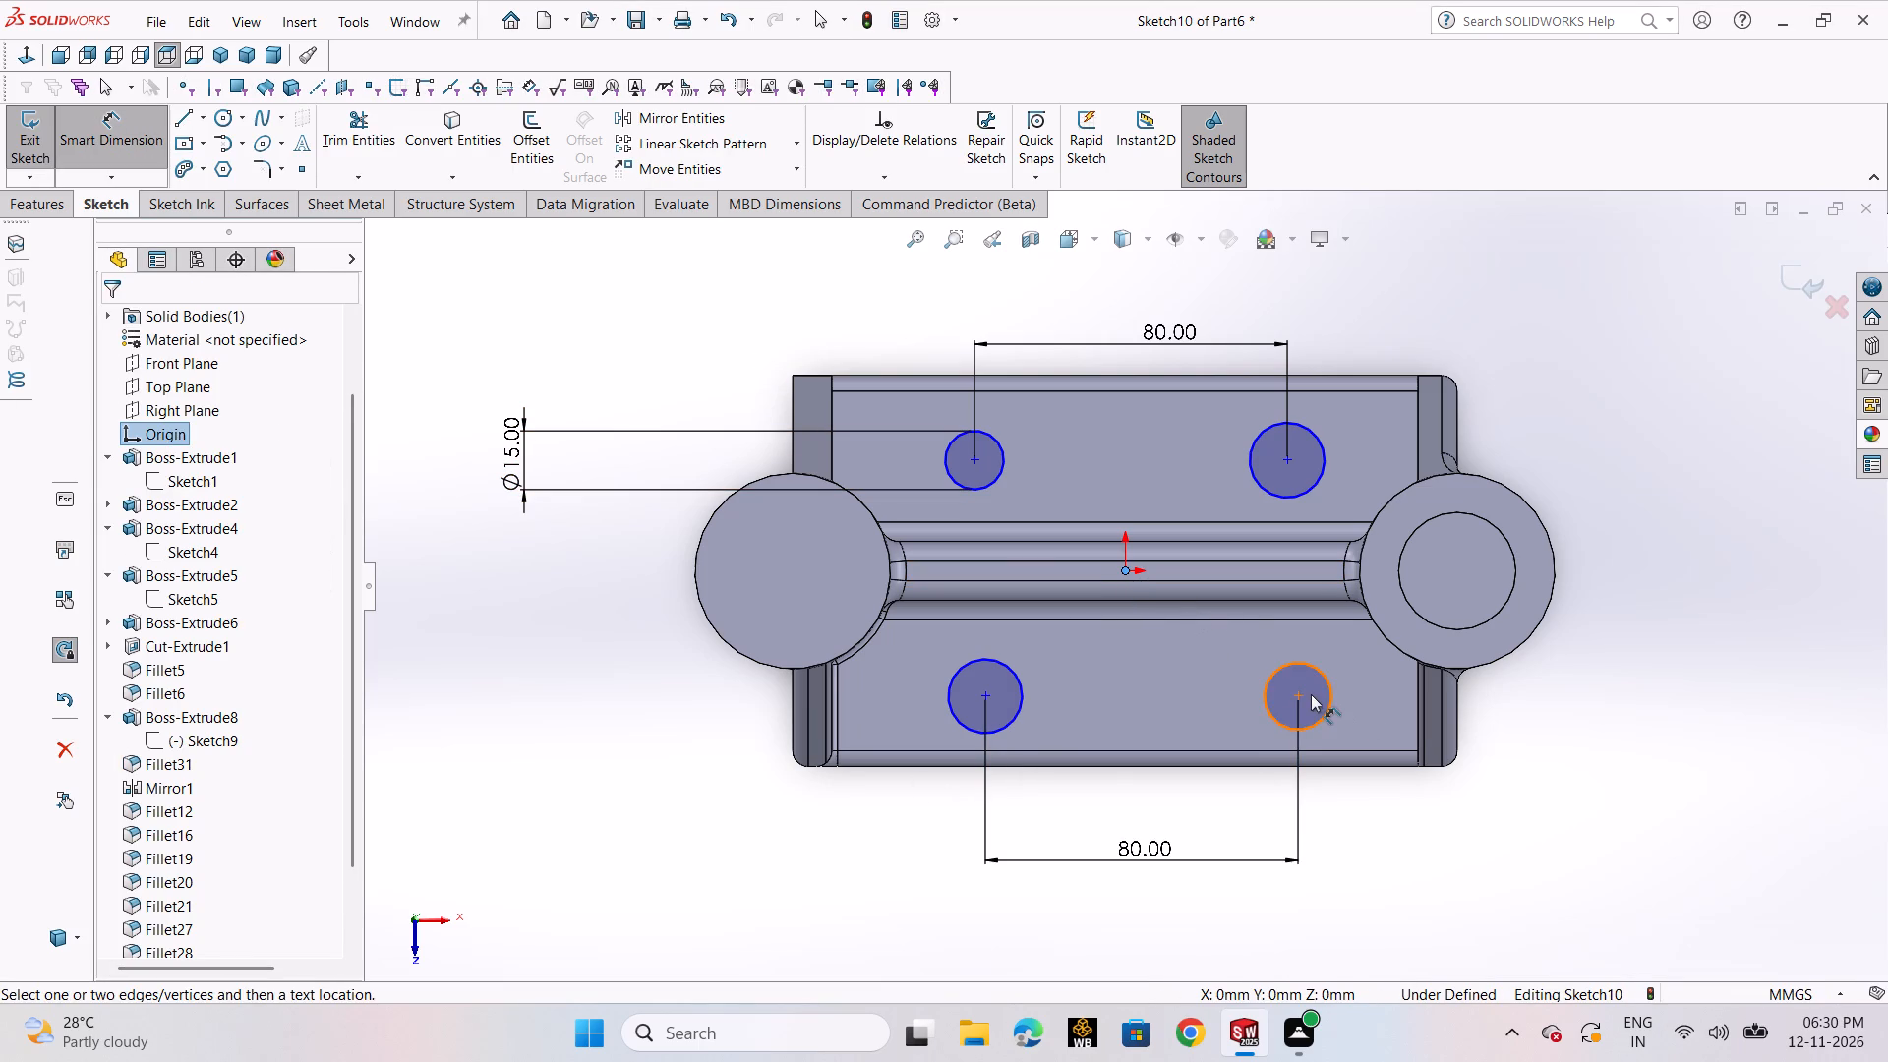
click(1294, 695)
click(1203, 718)
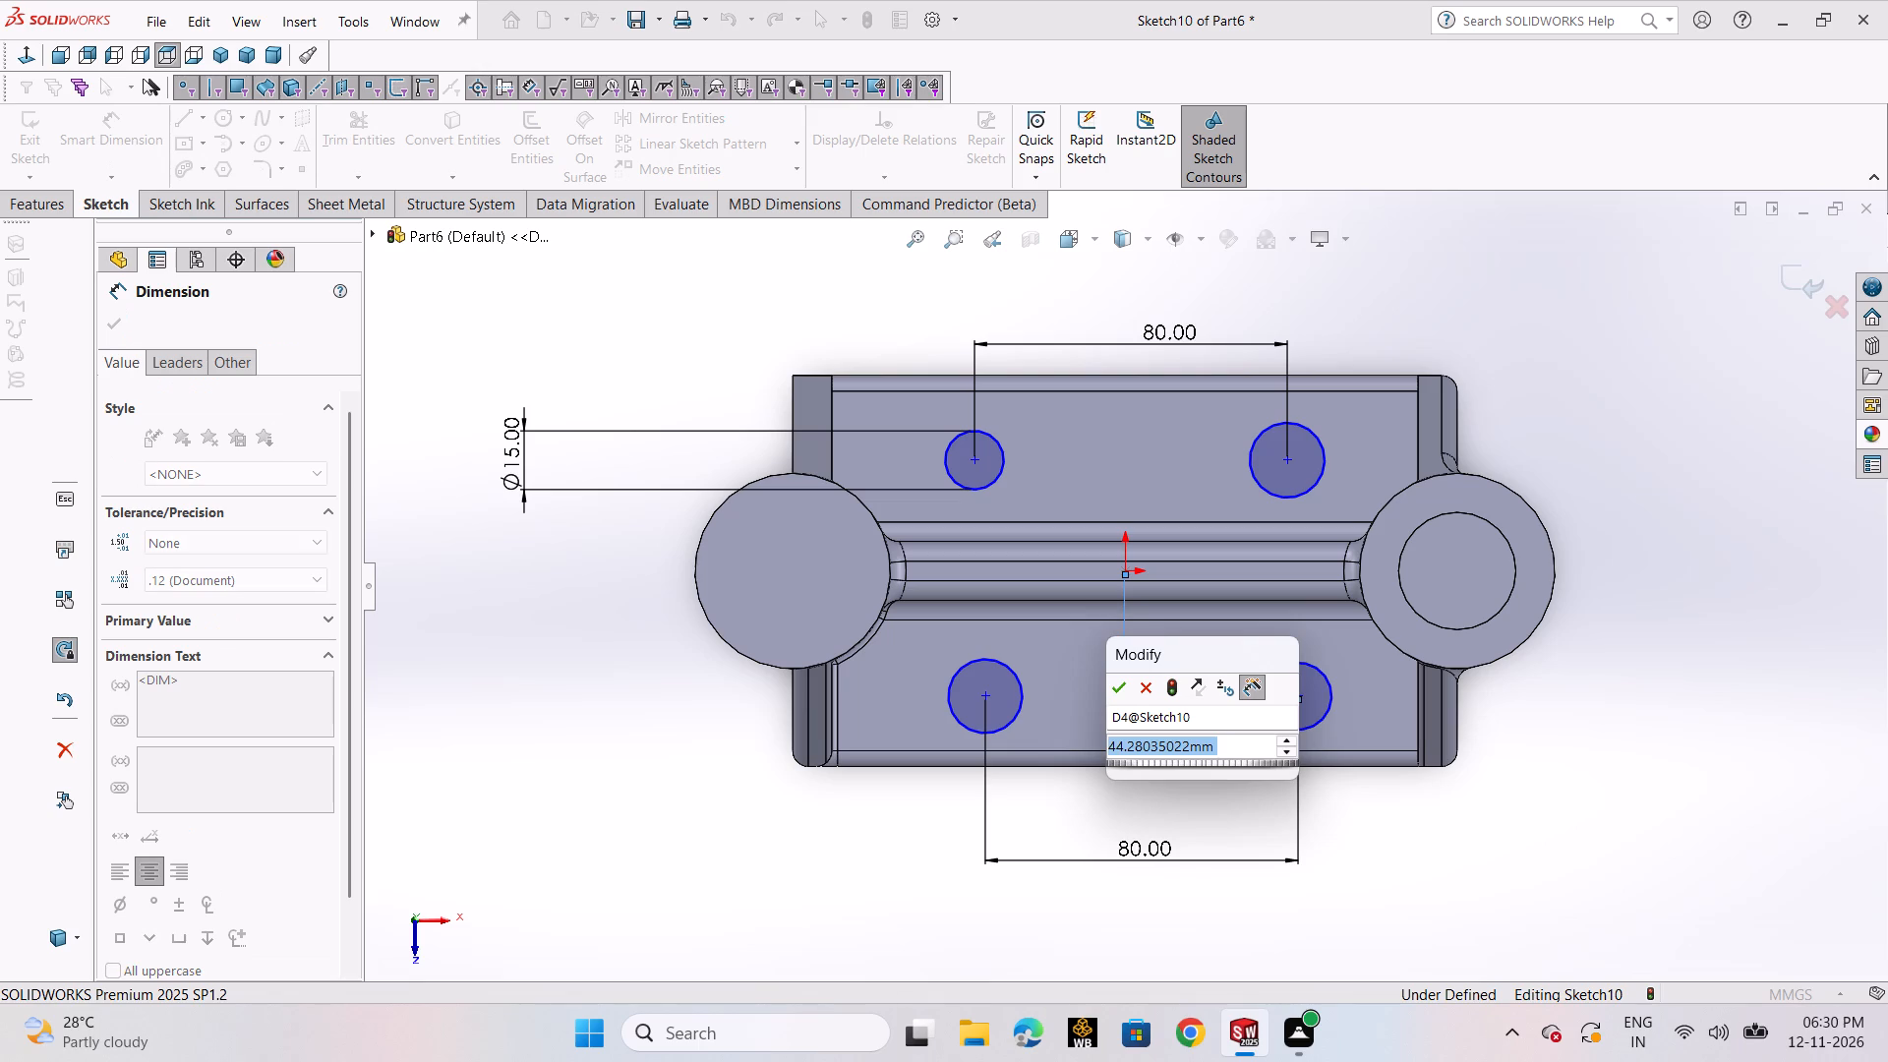
text(40)
key(Return)
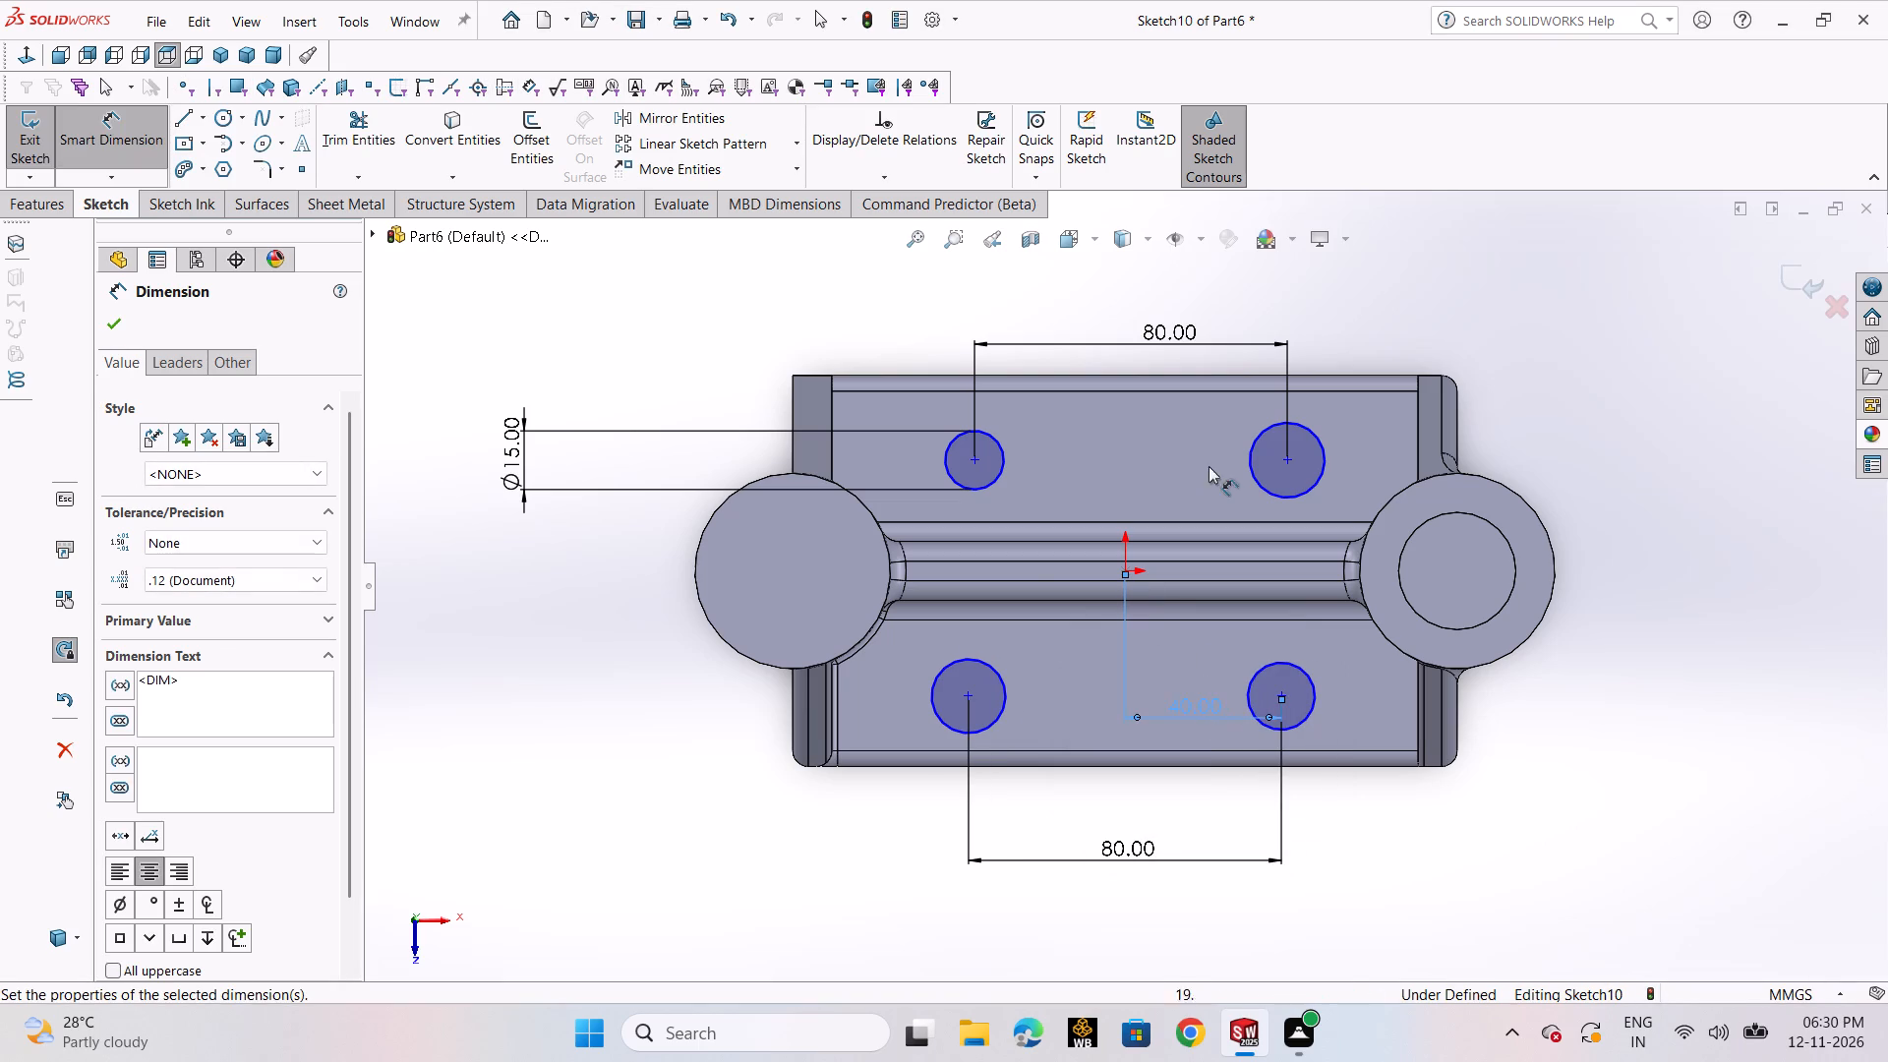
Dimension the horizontal distance from the origin to the centre of the rear circle nearer the pin cylinder as 40 mm.
click(1285, 459)
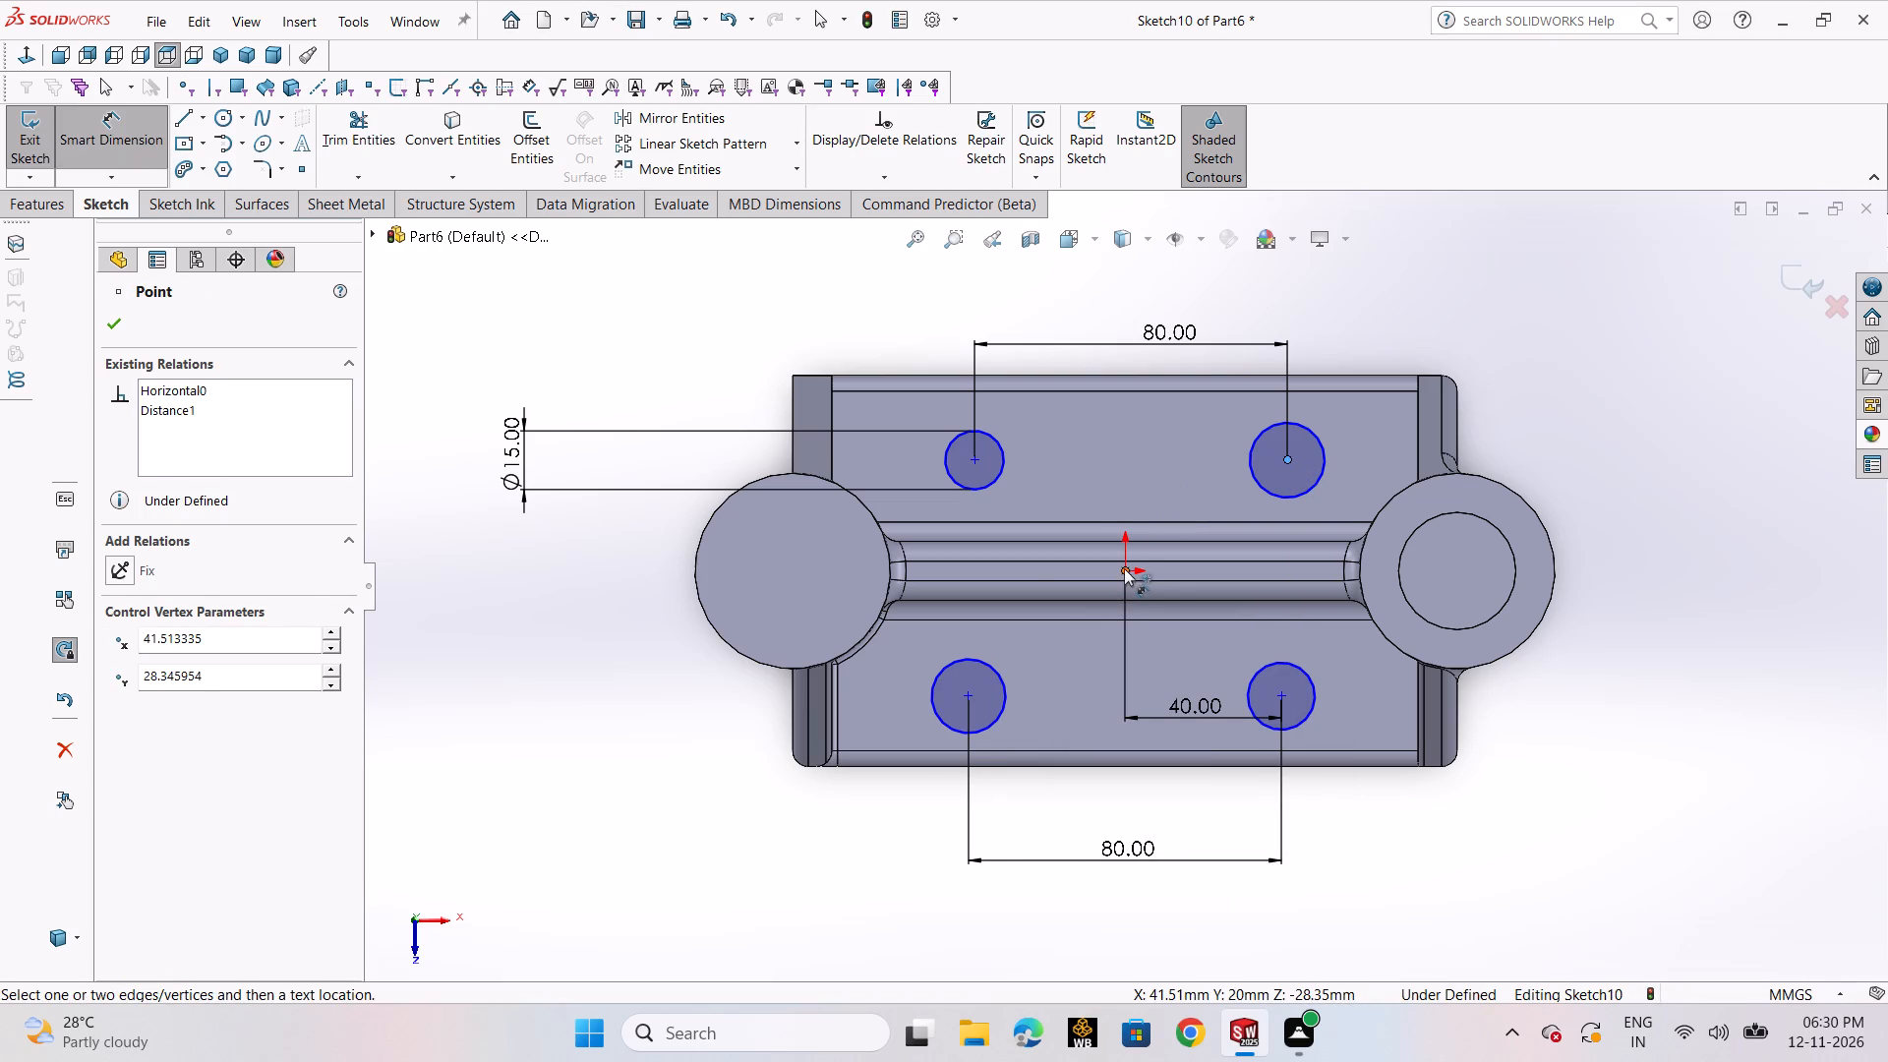
click(1125, 567)
click(1150, 448)
text(40)
key(Return)
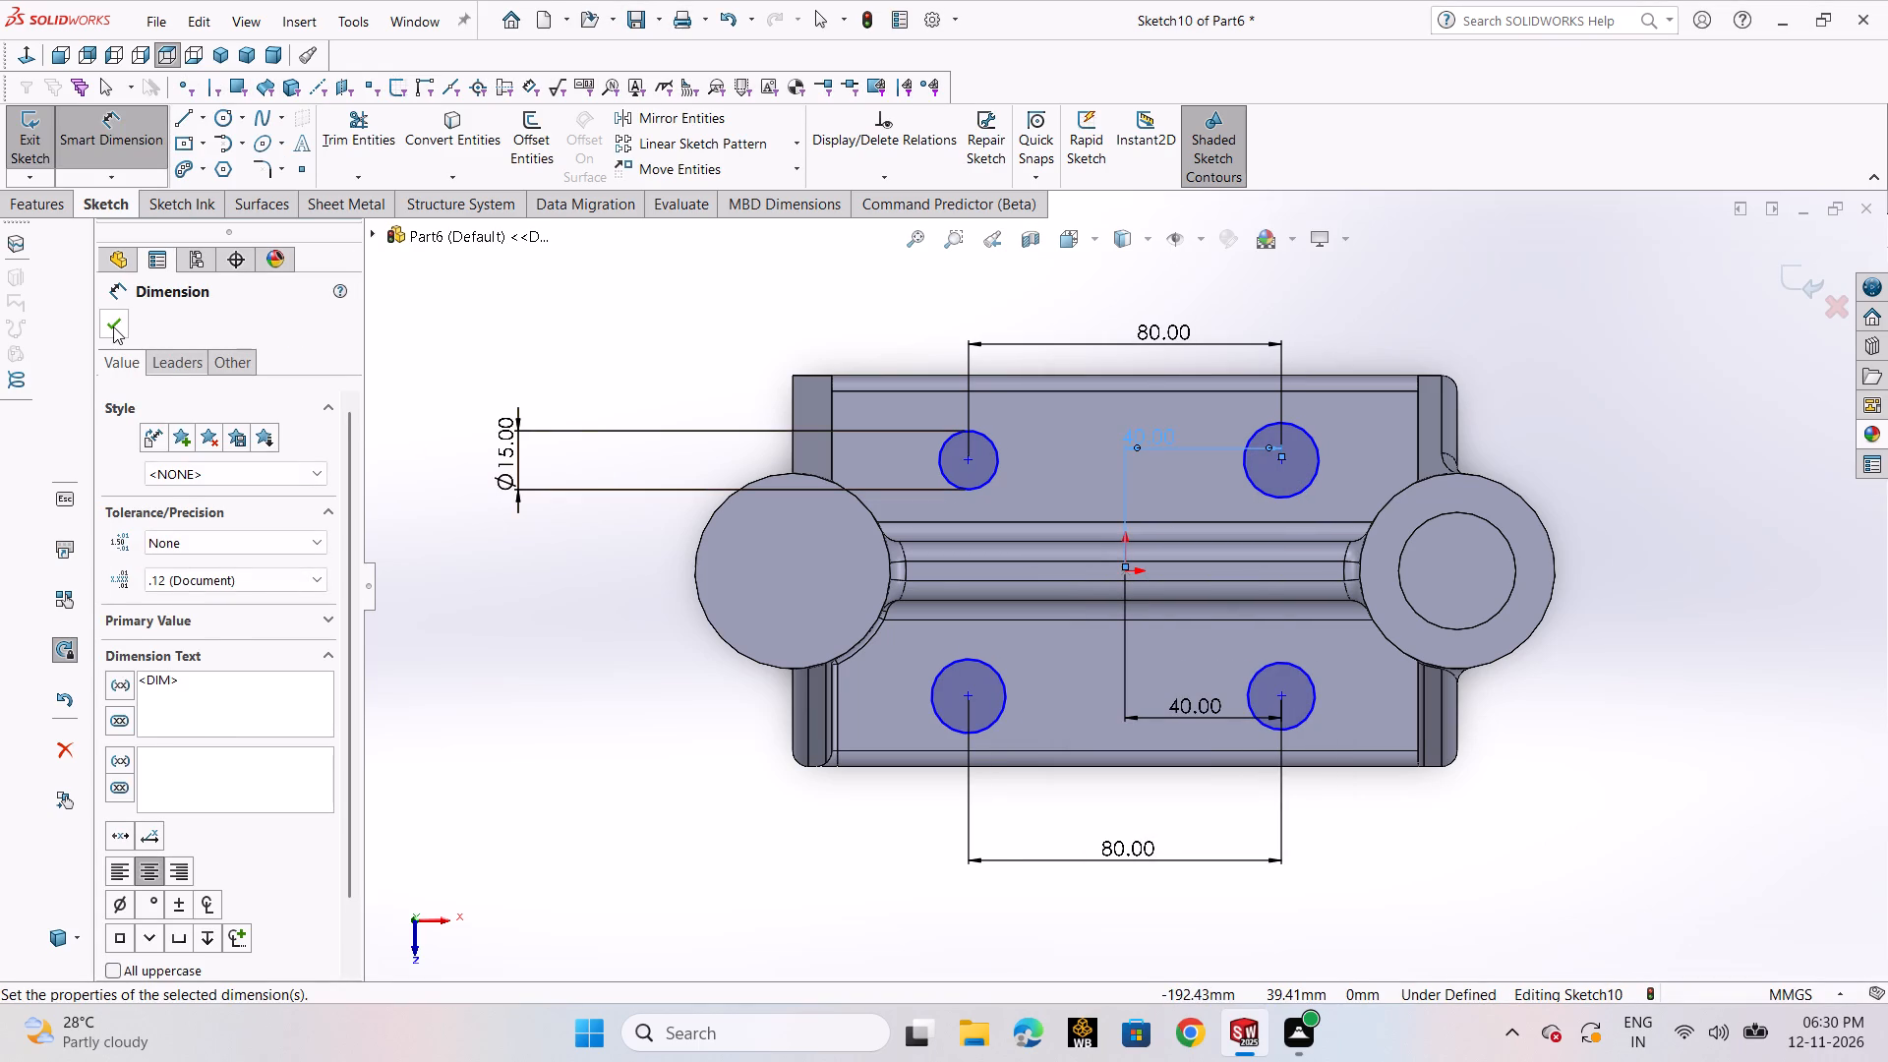
click(113, 326)
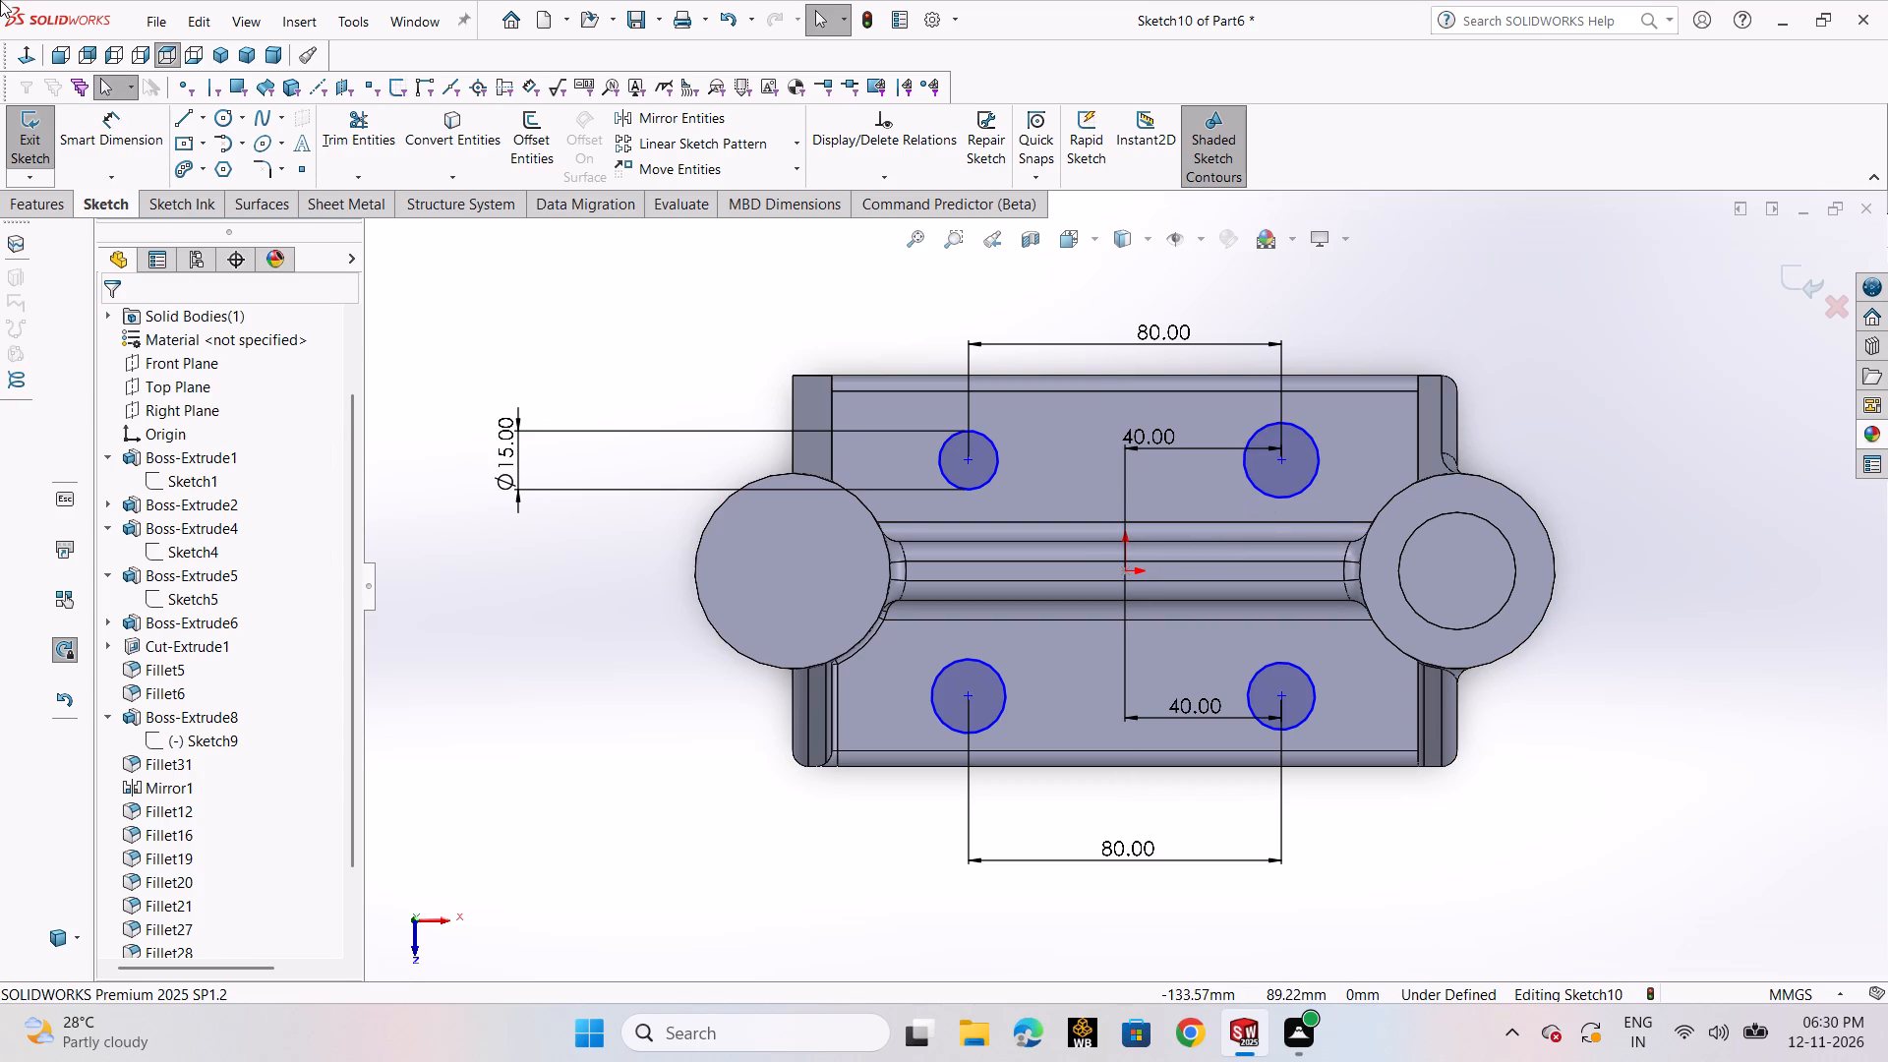
Add an equal relation to all four circles on the base.
click(865, 172)
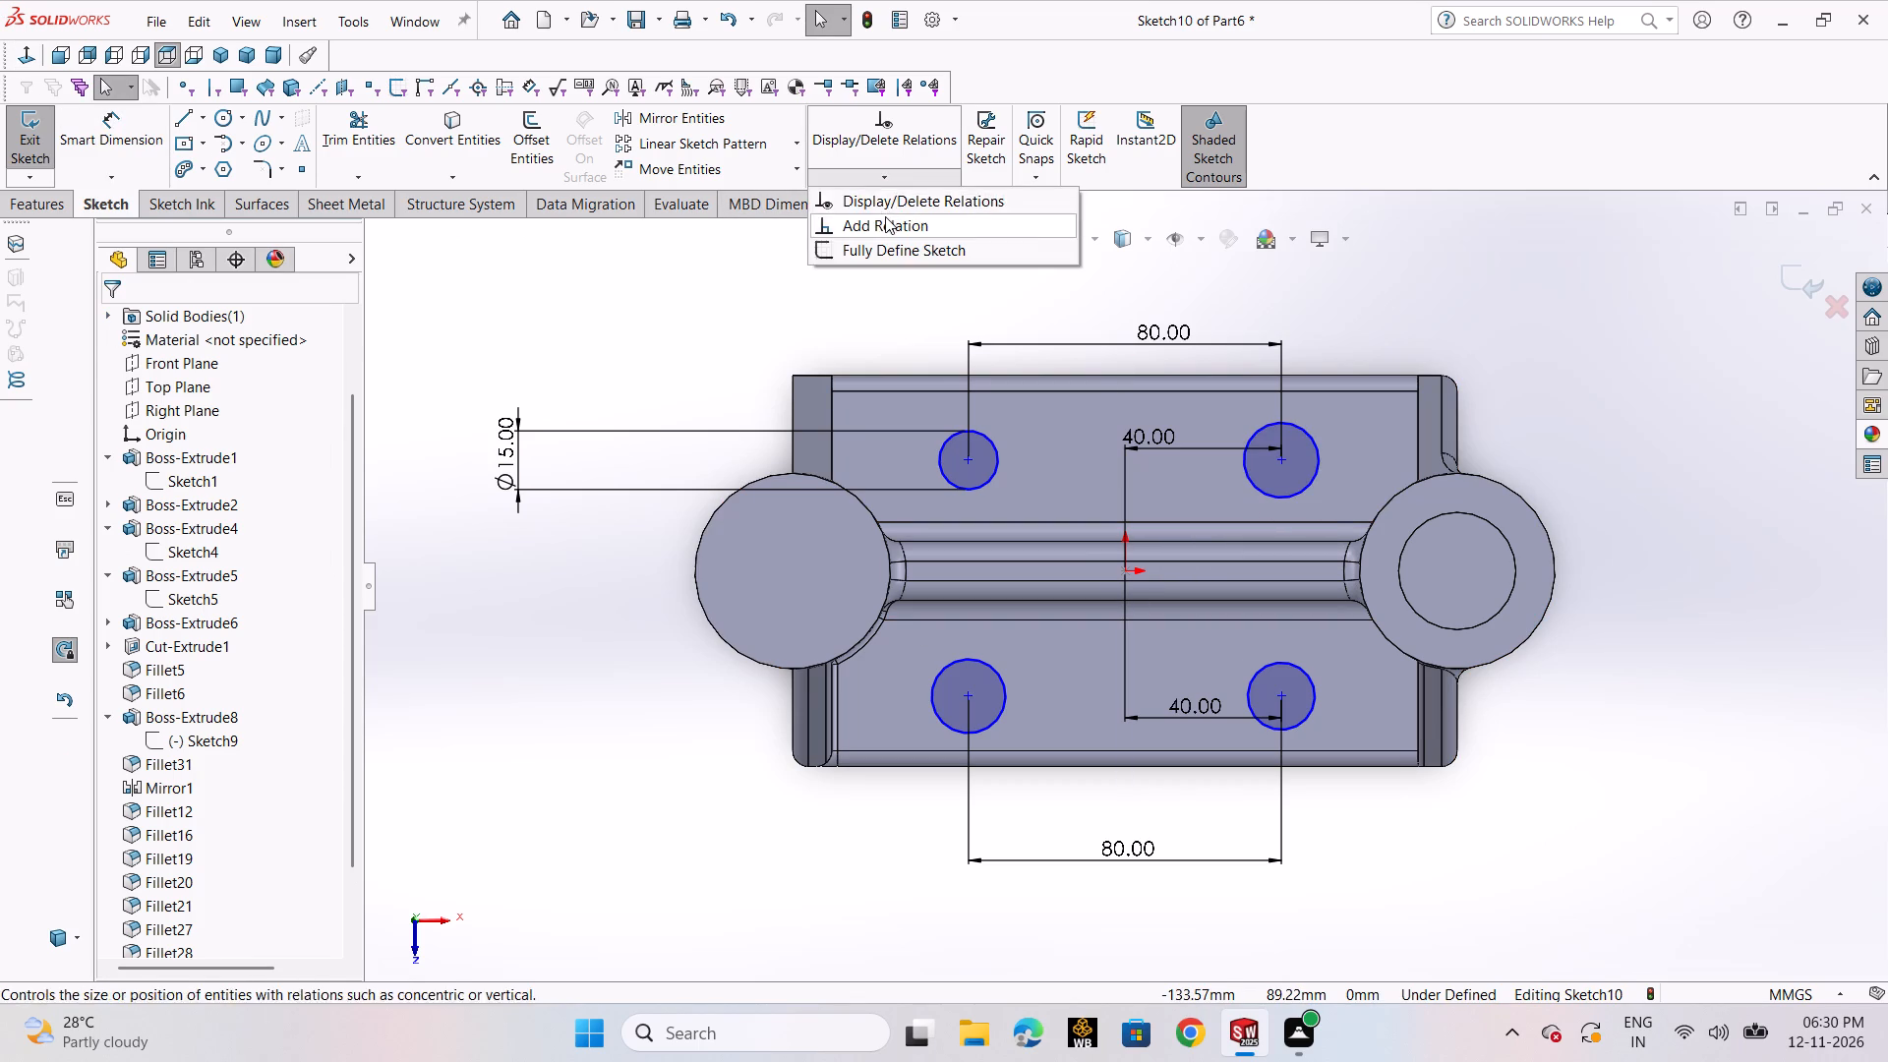
click(885, 216)
click(981, 434)
click(1260, 482)
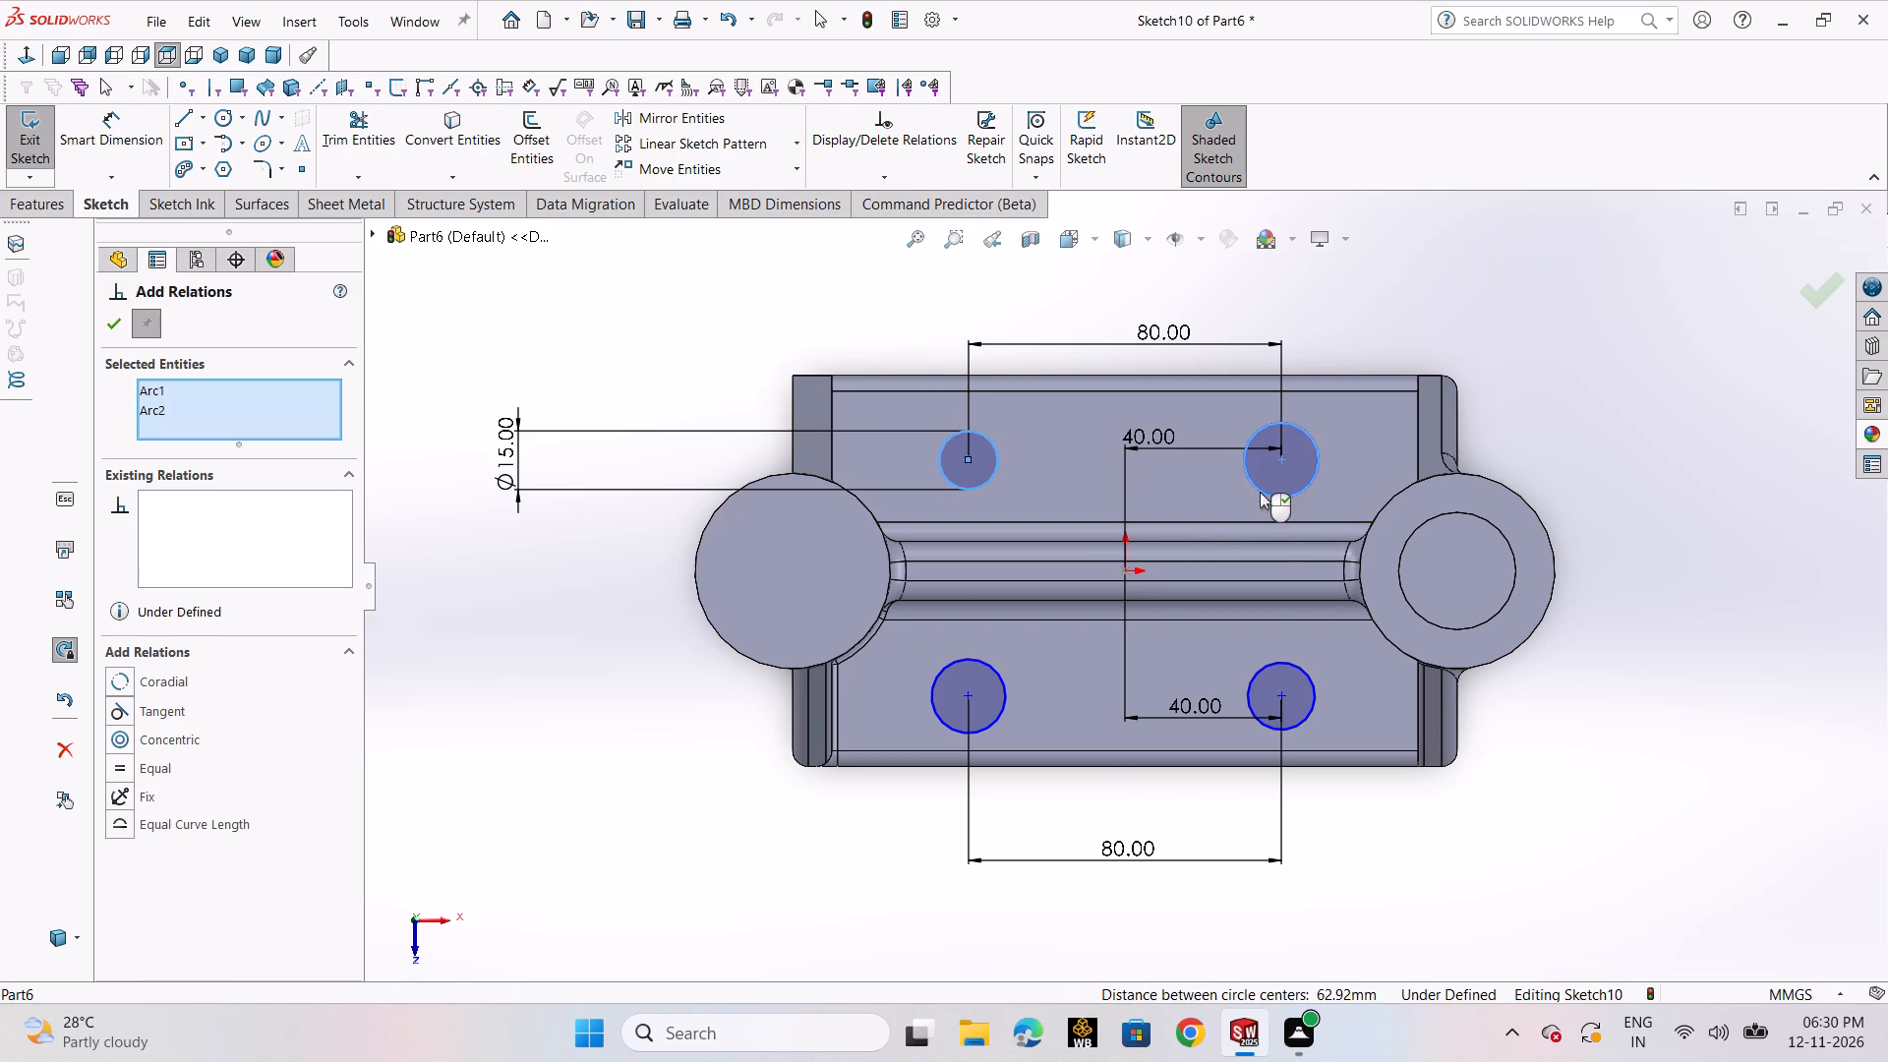
click(1273, 659)
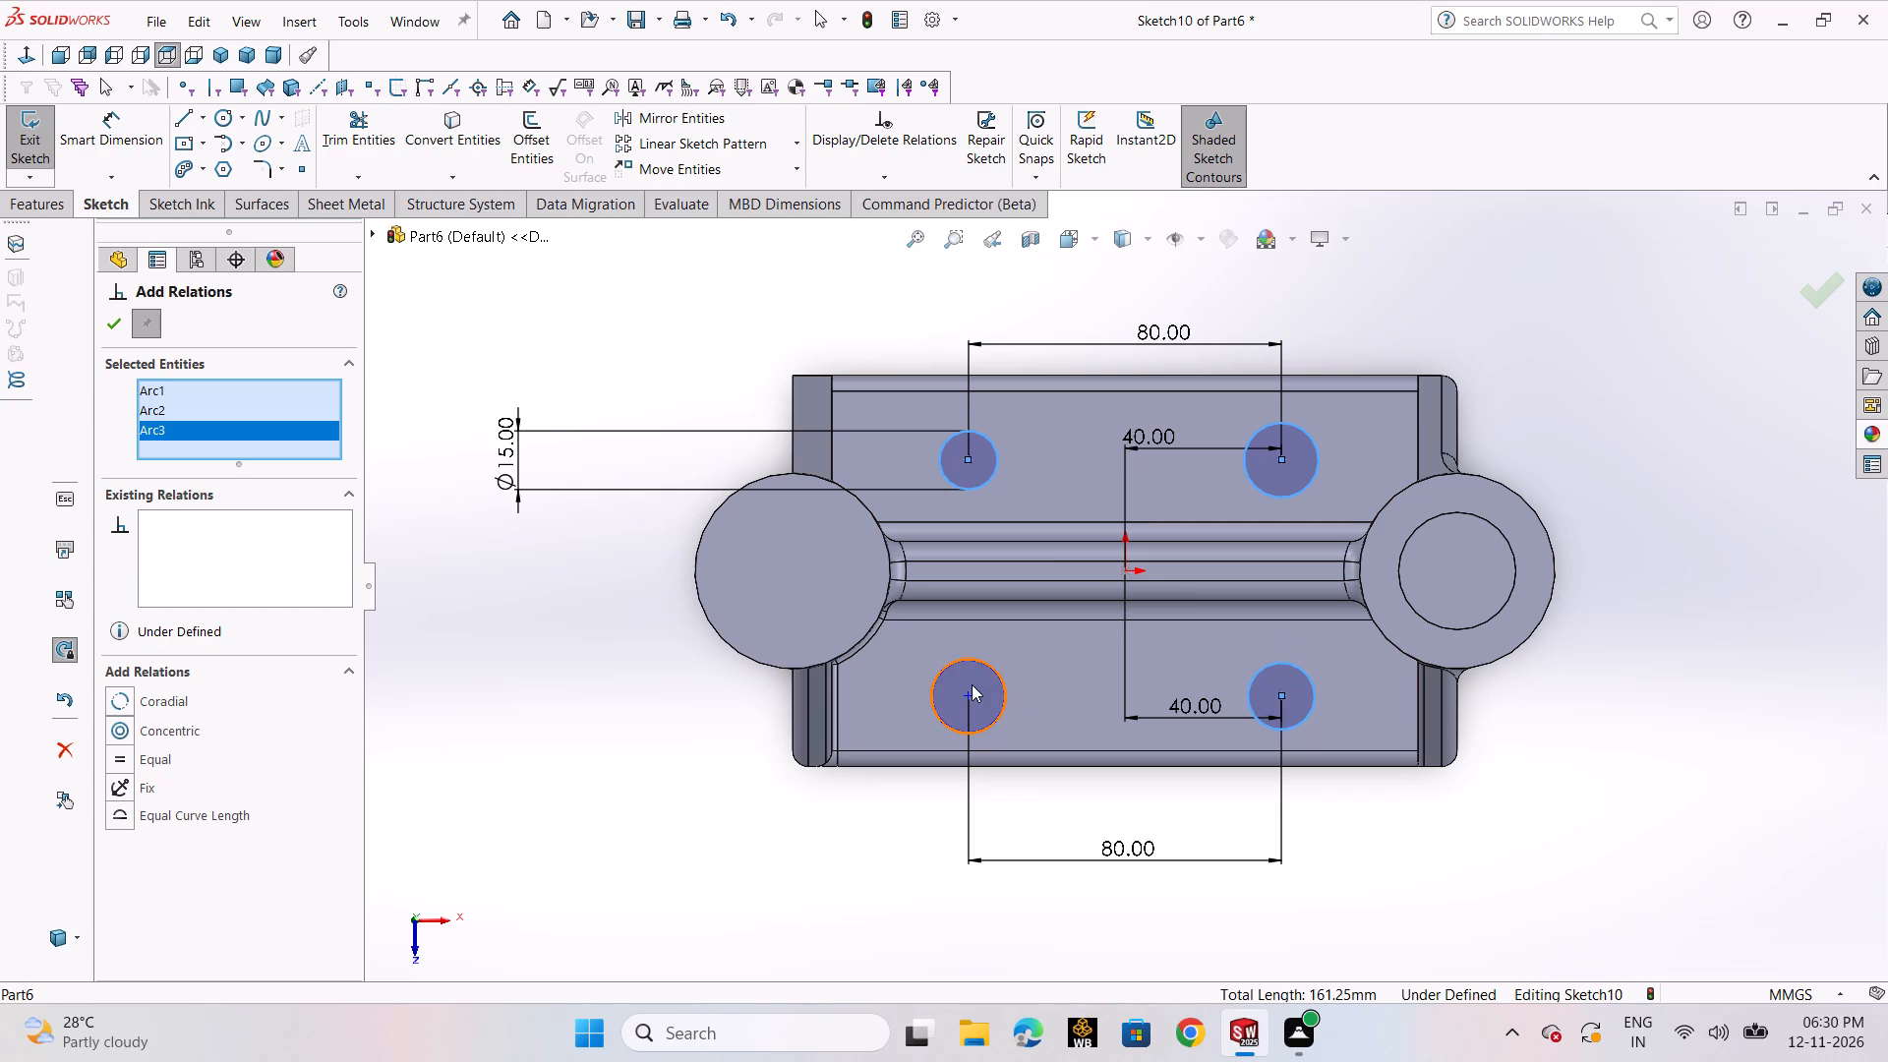
click(983, 666)
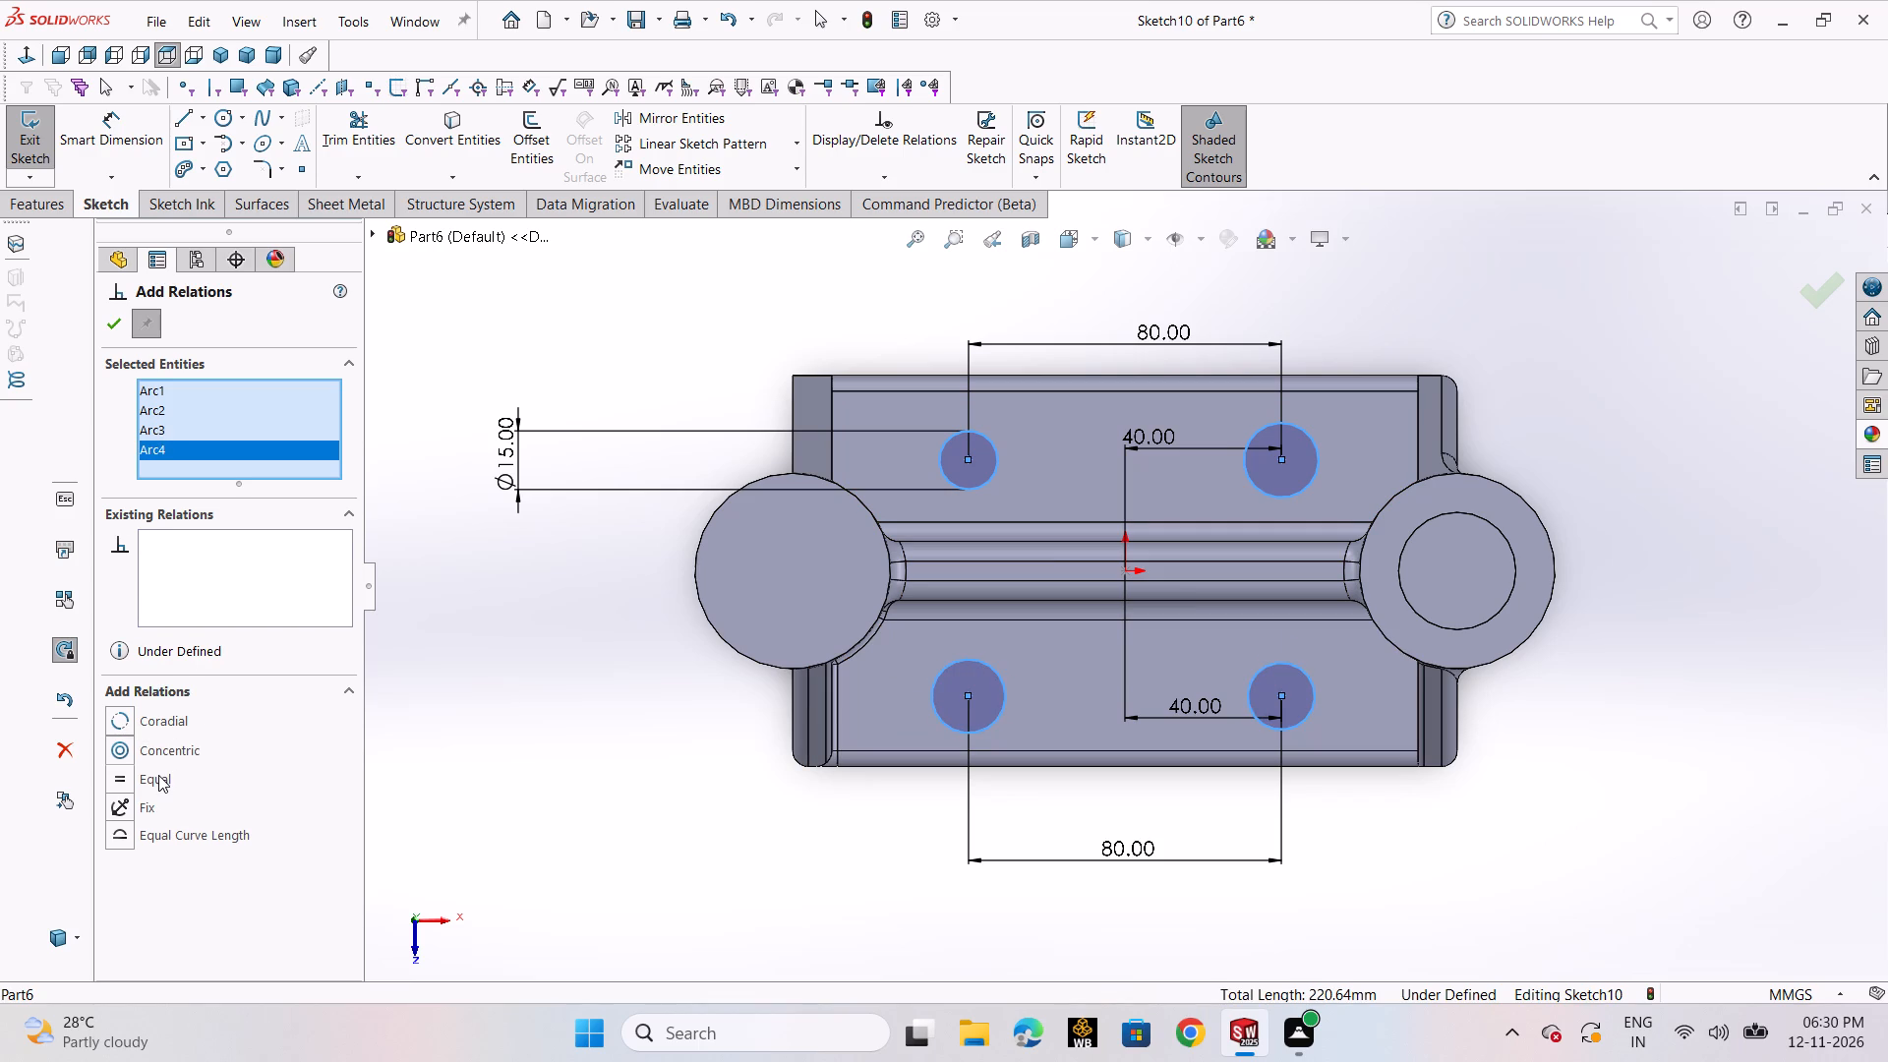
click(158, 775)
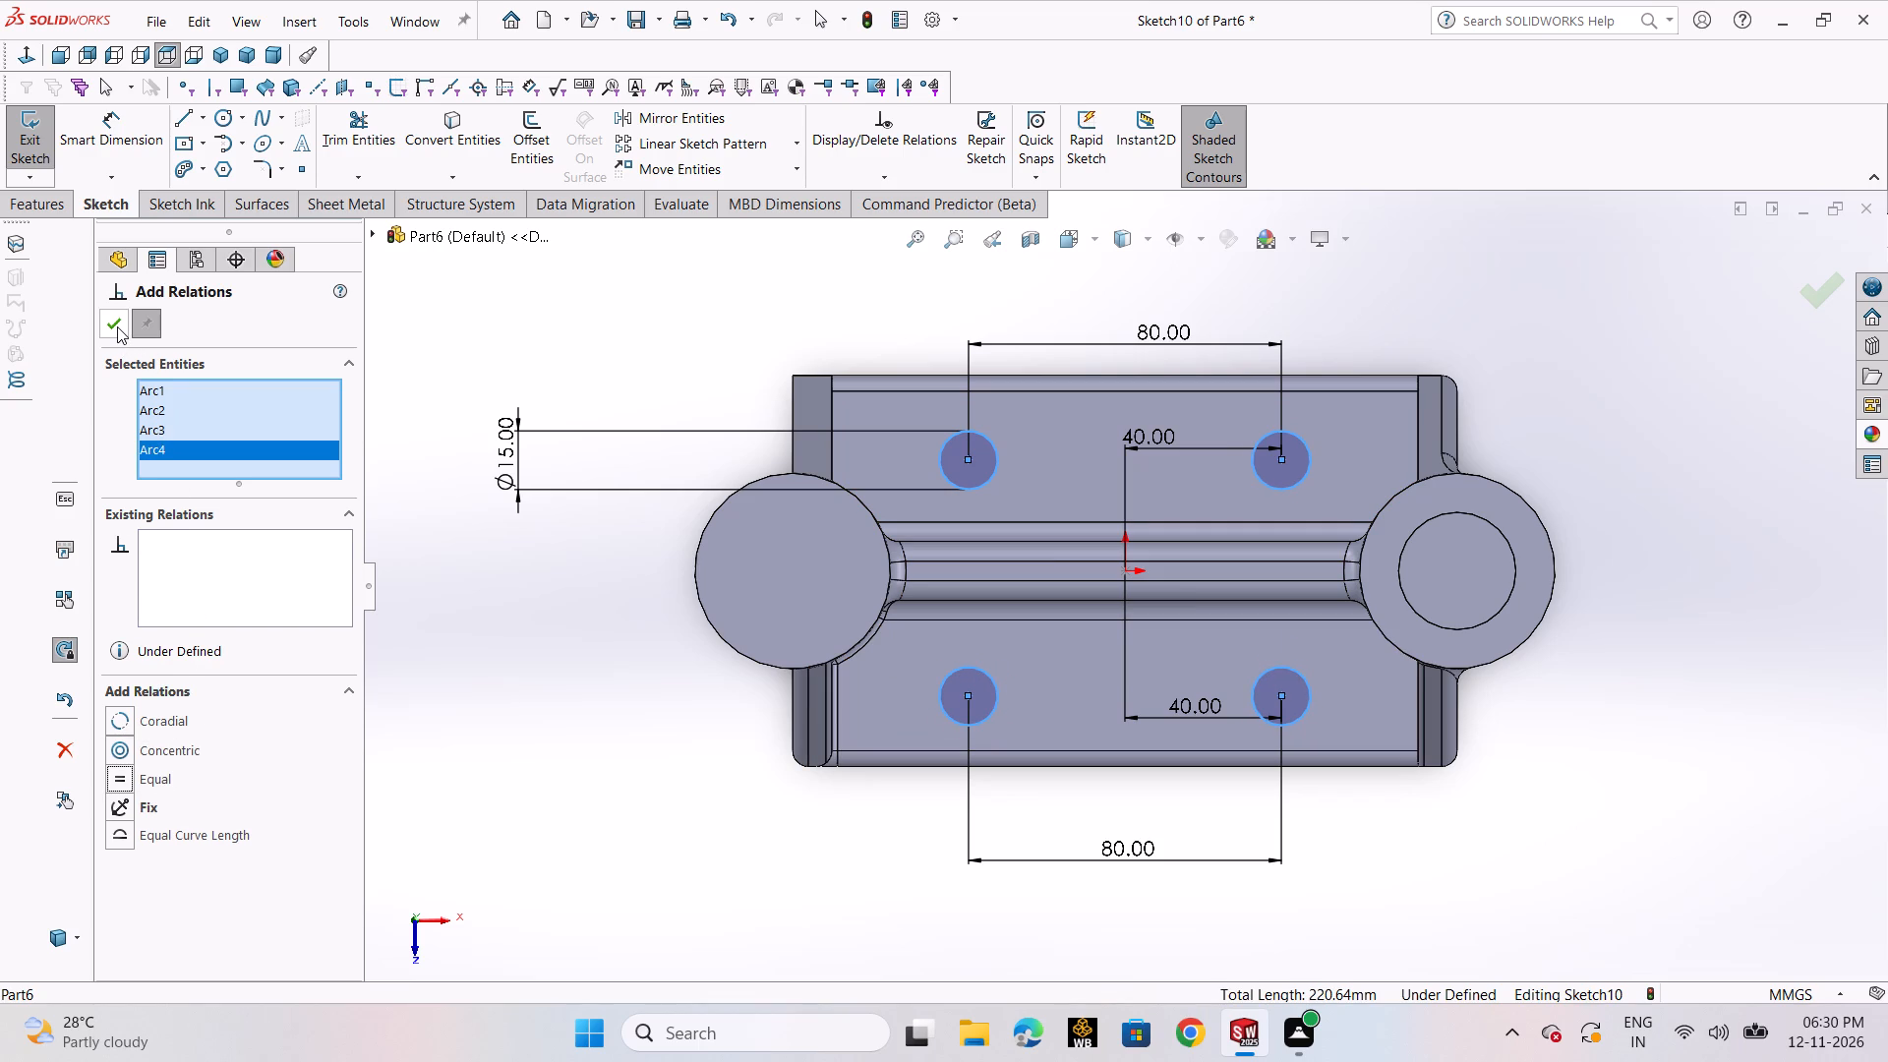
click(117, 326)
click(587, 712)
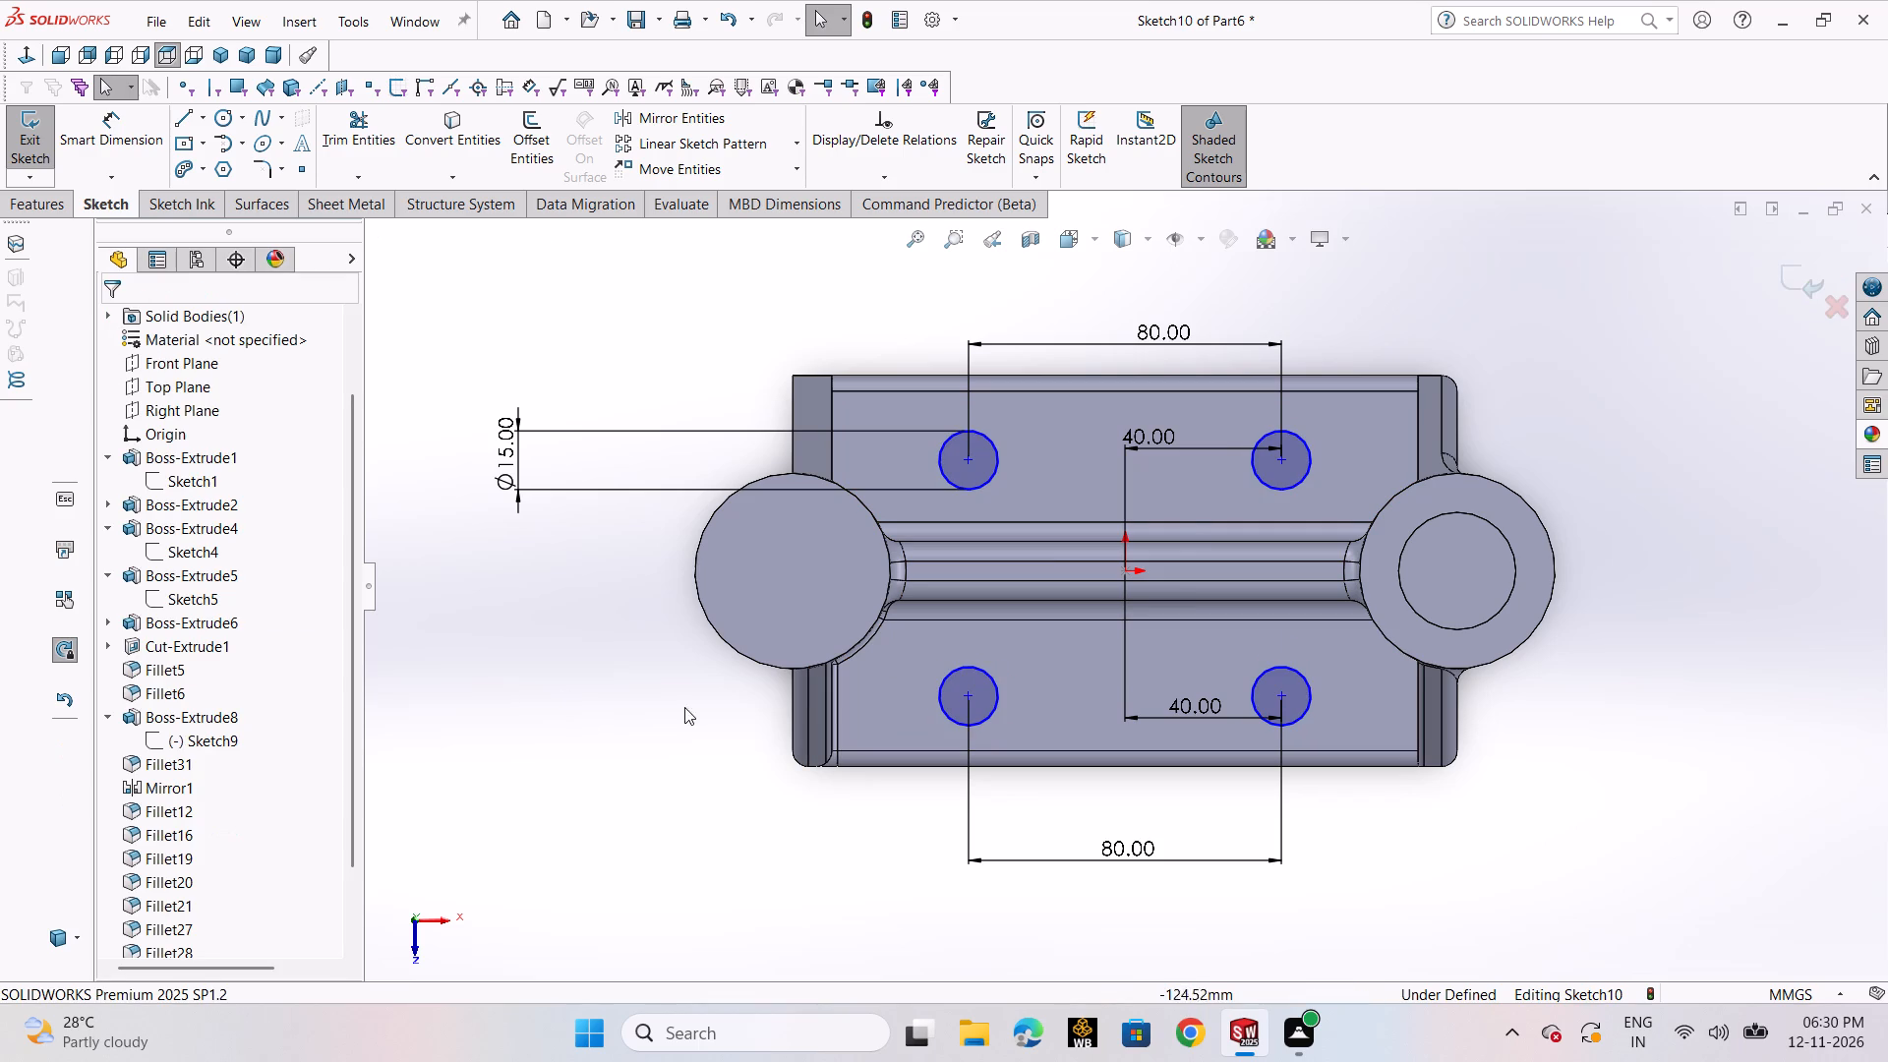
Close the sketch and cut the four 15 mm circles into the base with a blind Extruded Cut 20 mm deep.
click(1804, 282)
scroll(1564, 619, up, 1)
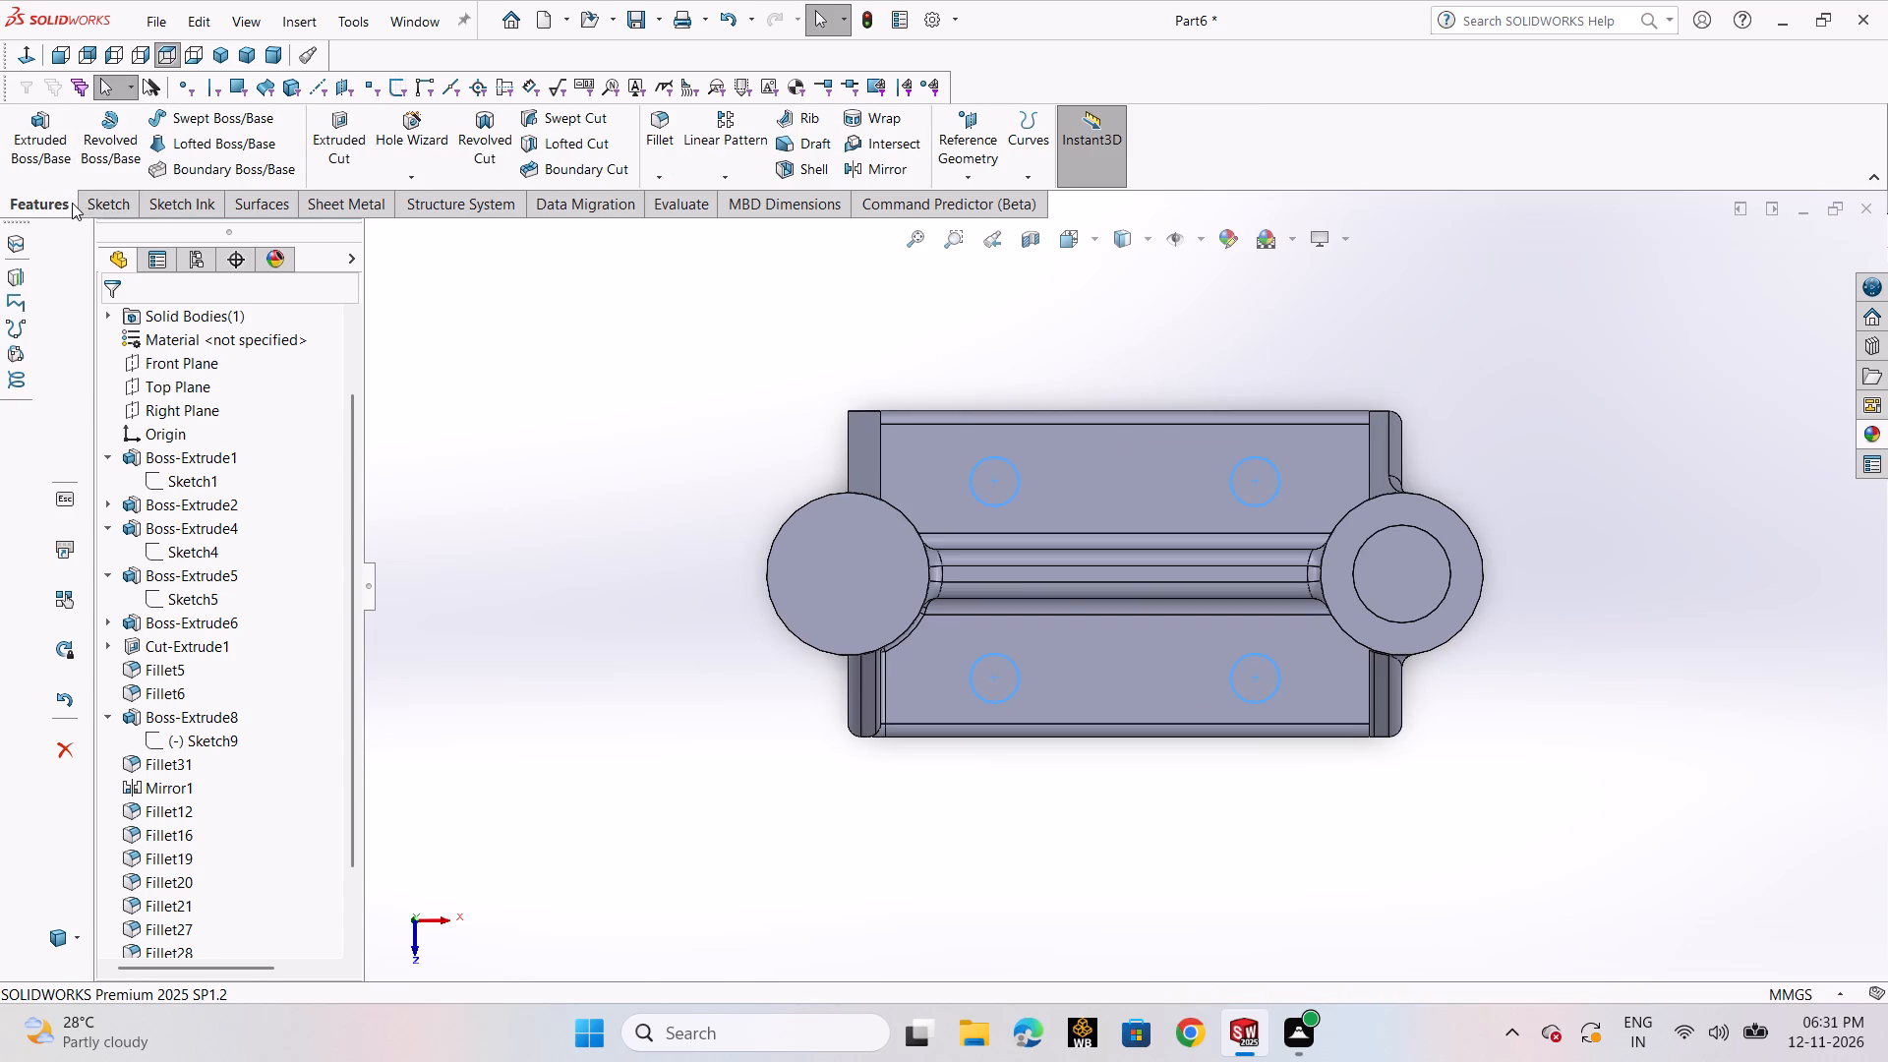
click(336, 131)
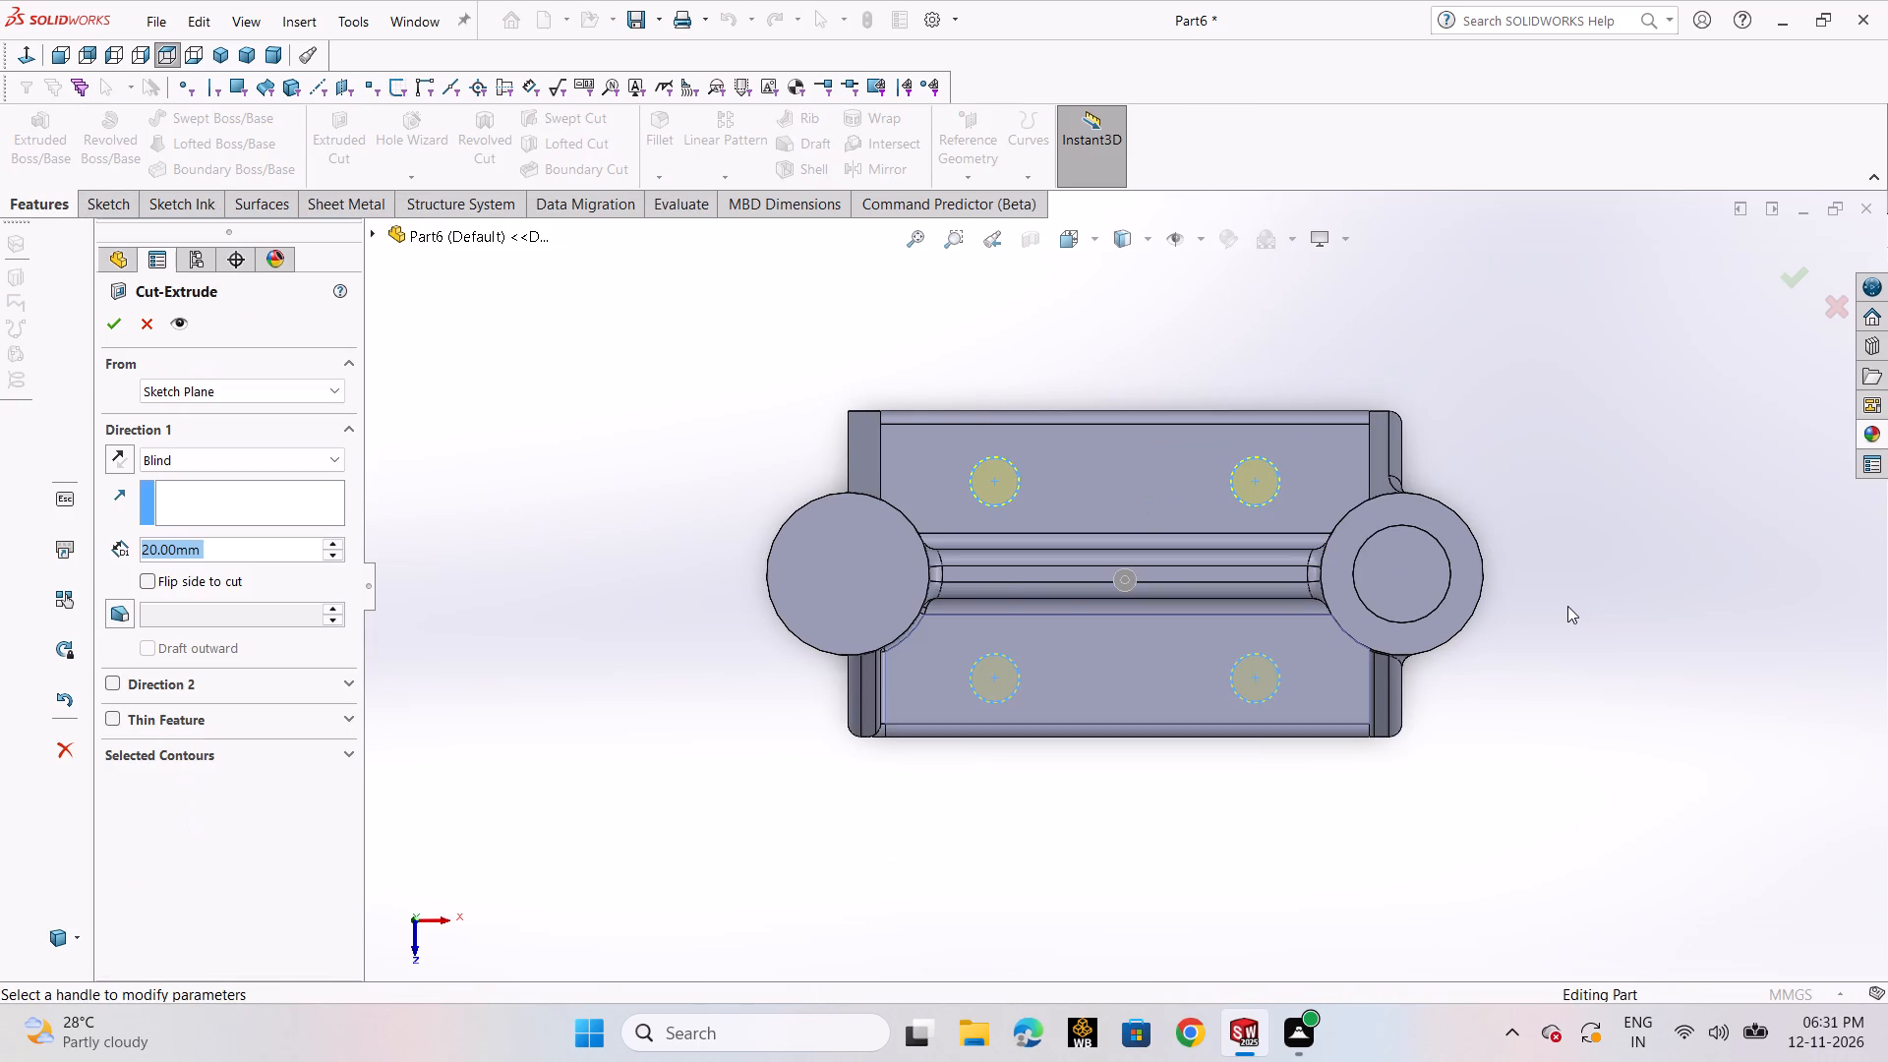
middle_drag(876, 520, 844, 293)
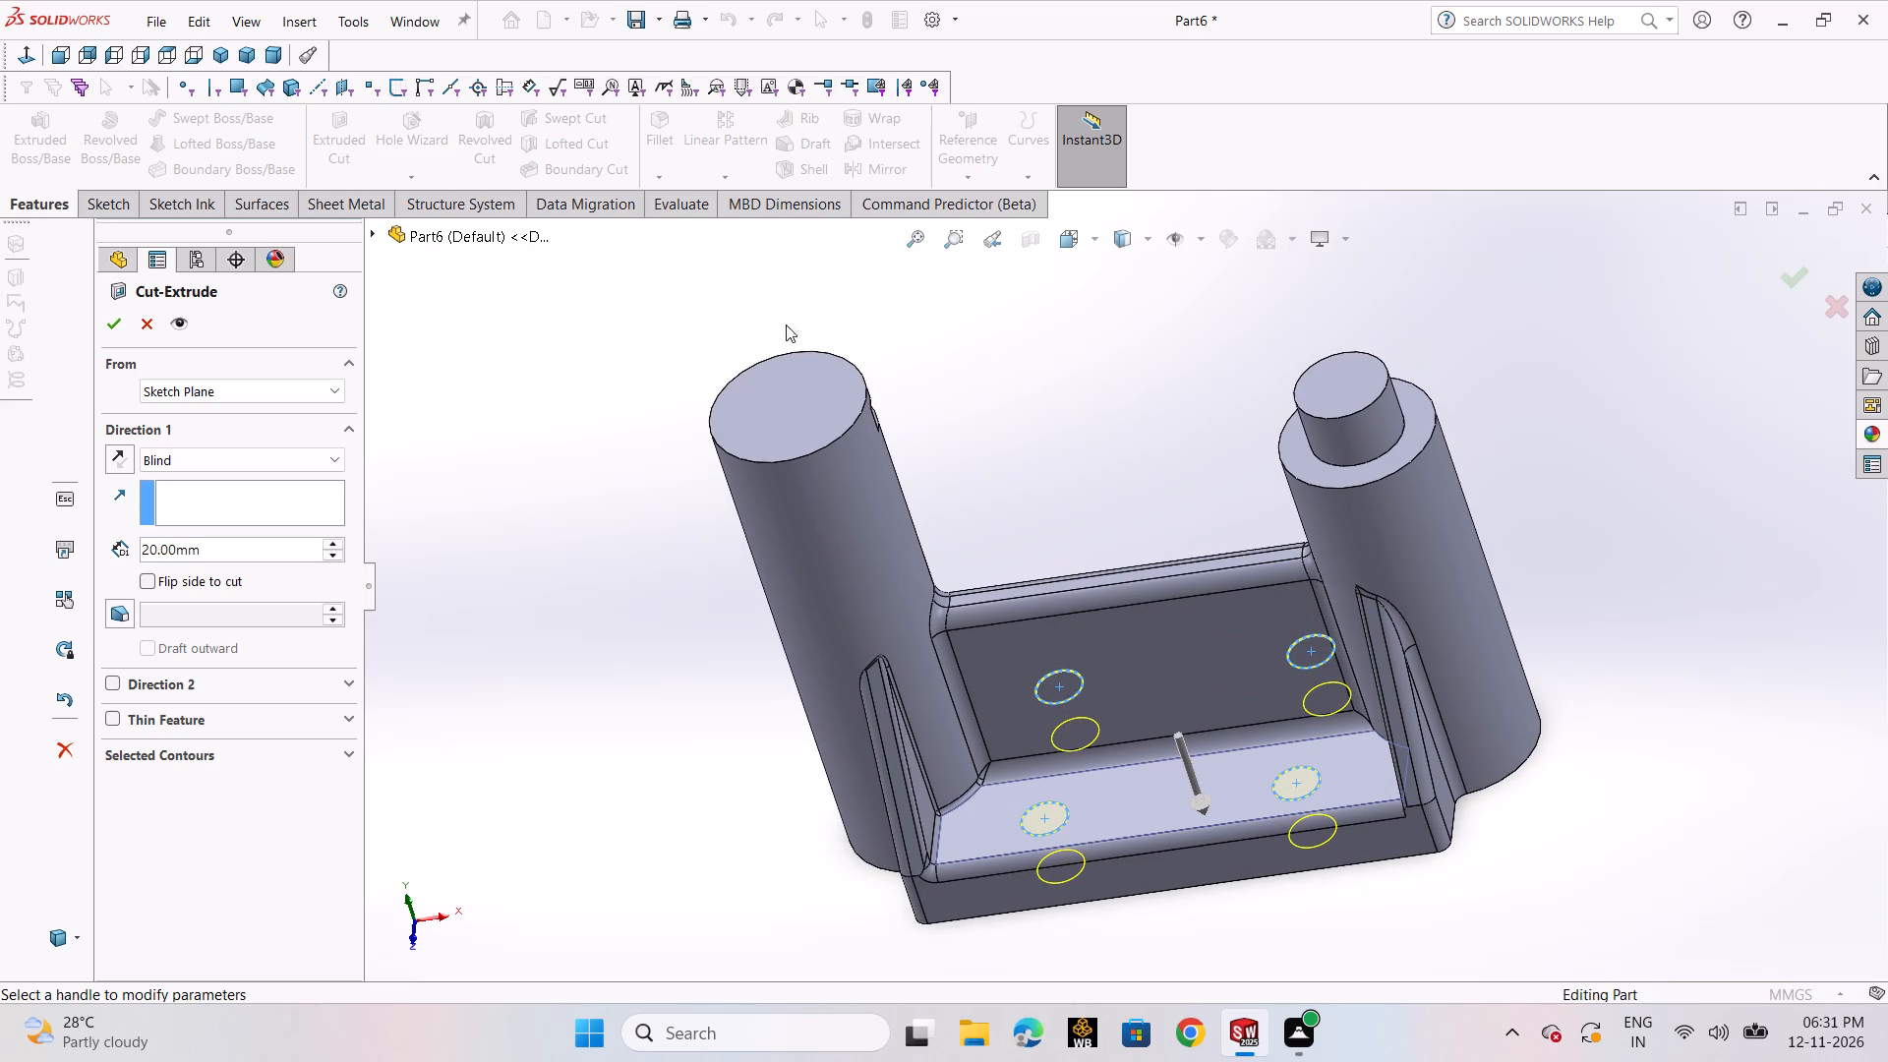
click(107, 320)
click(413, 636)
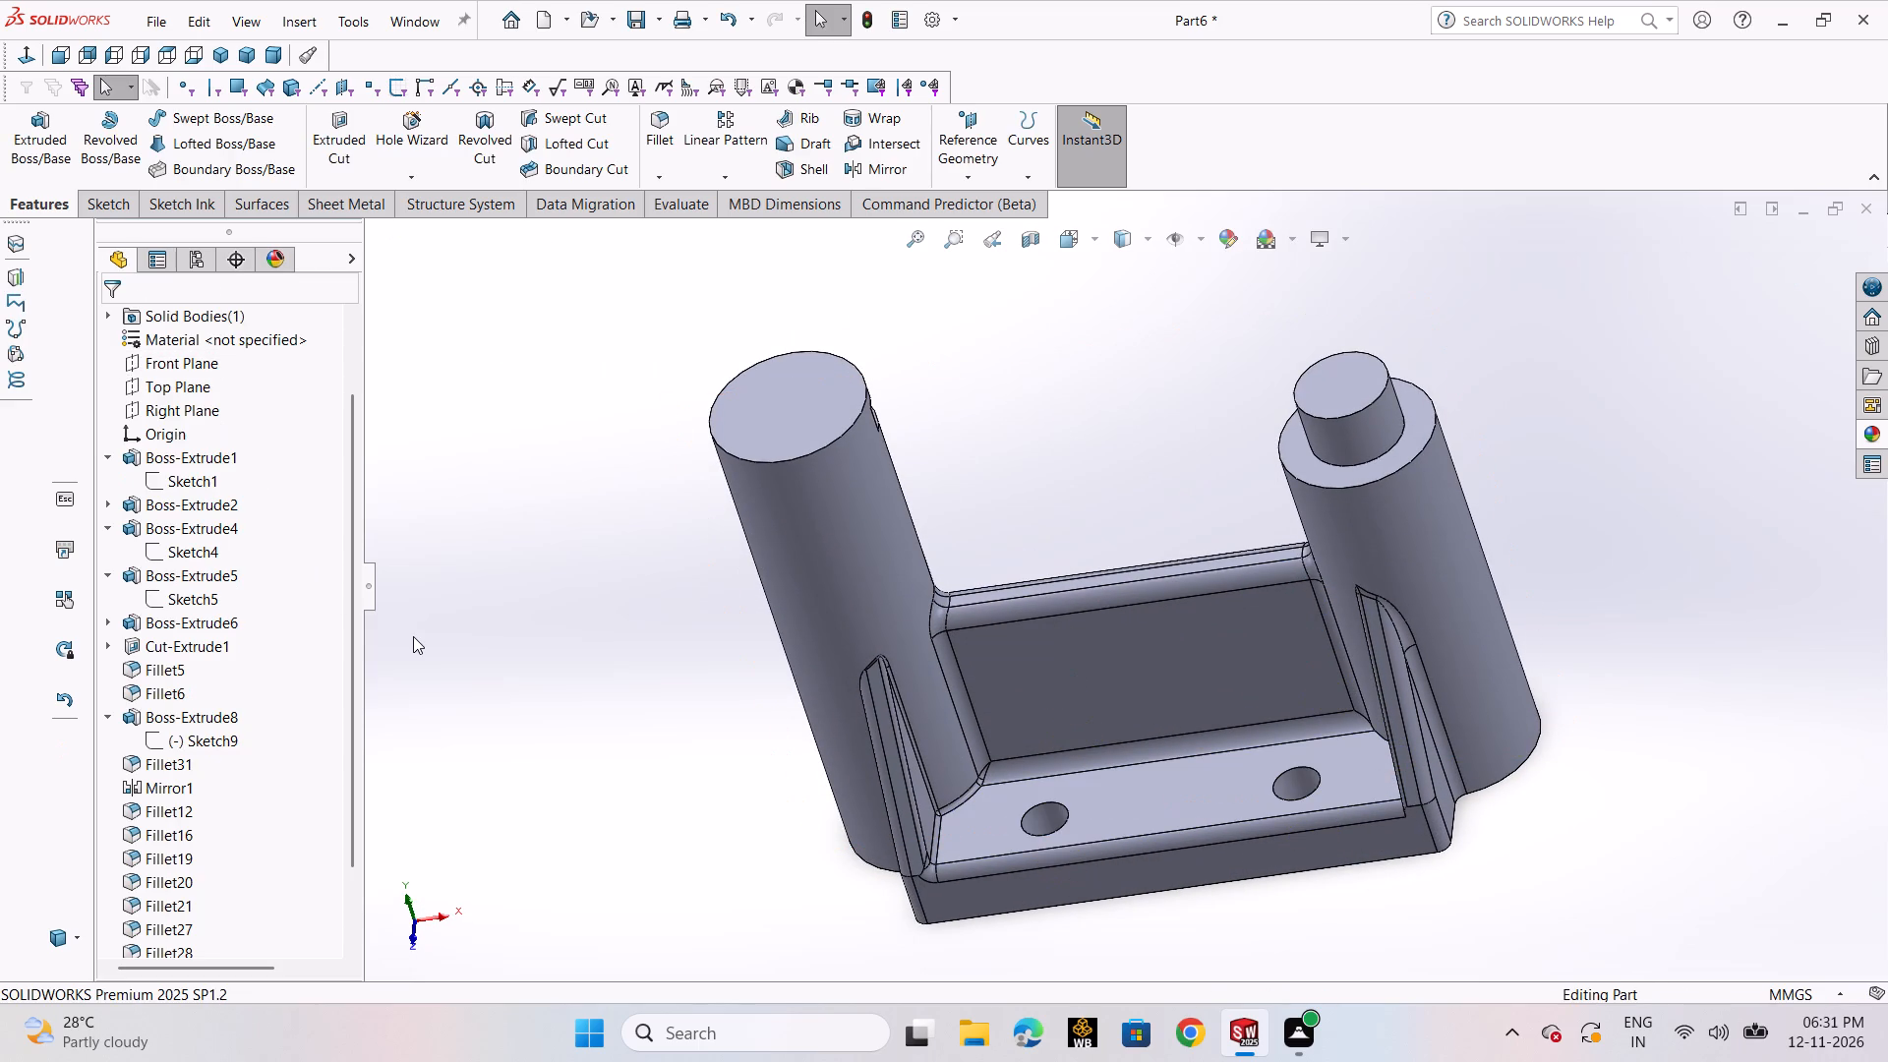
Show the part in isometric view with the display style set to shaded without edges.
key(ctrl+7)
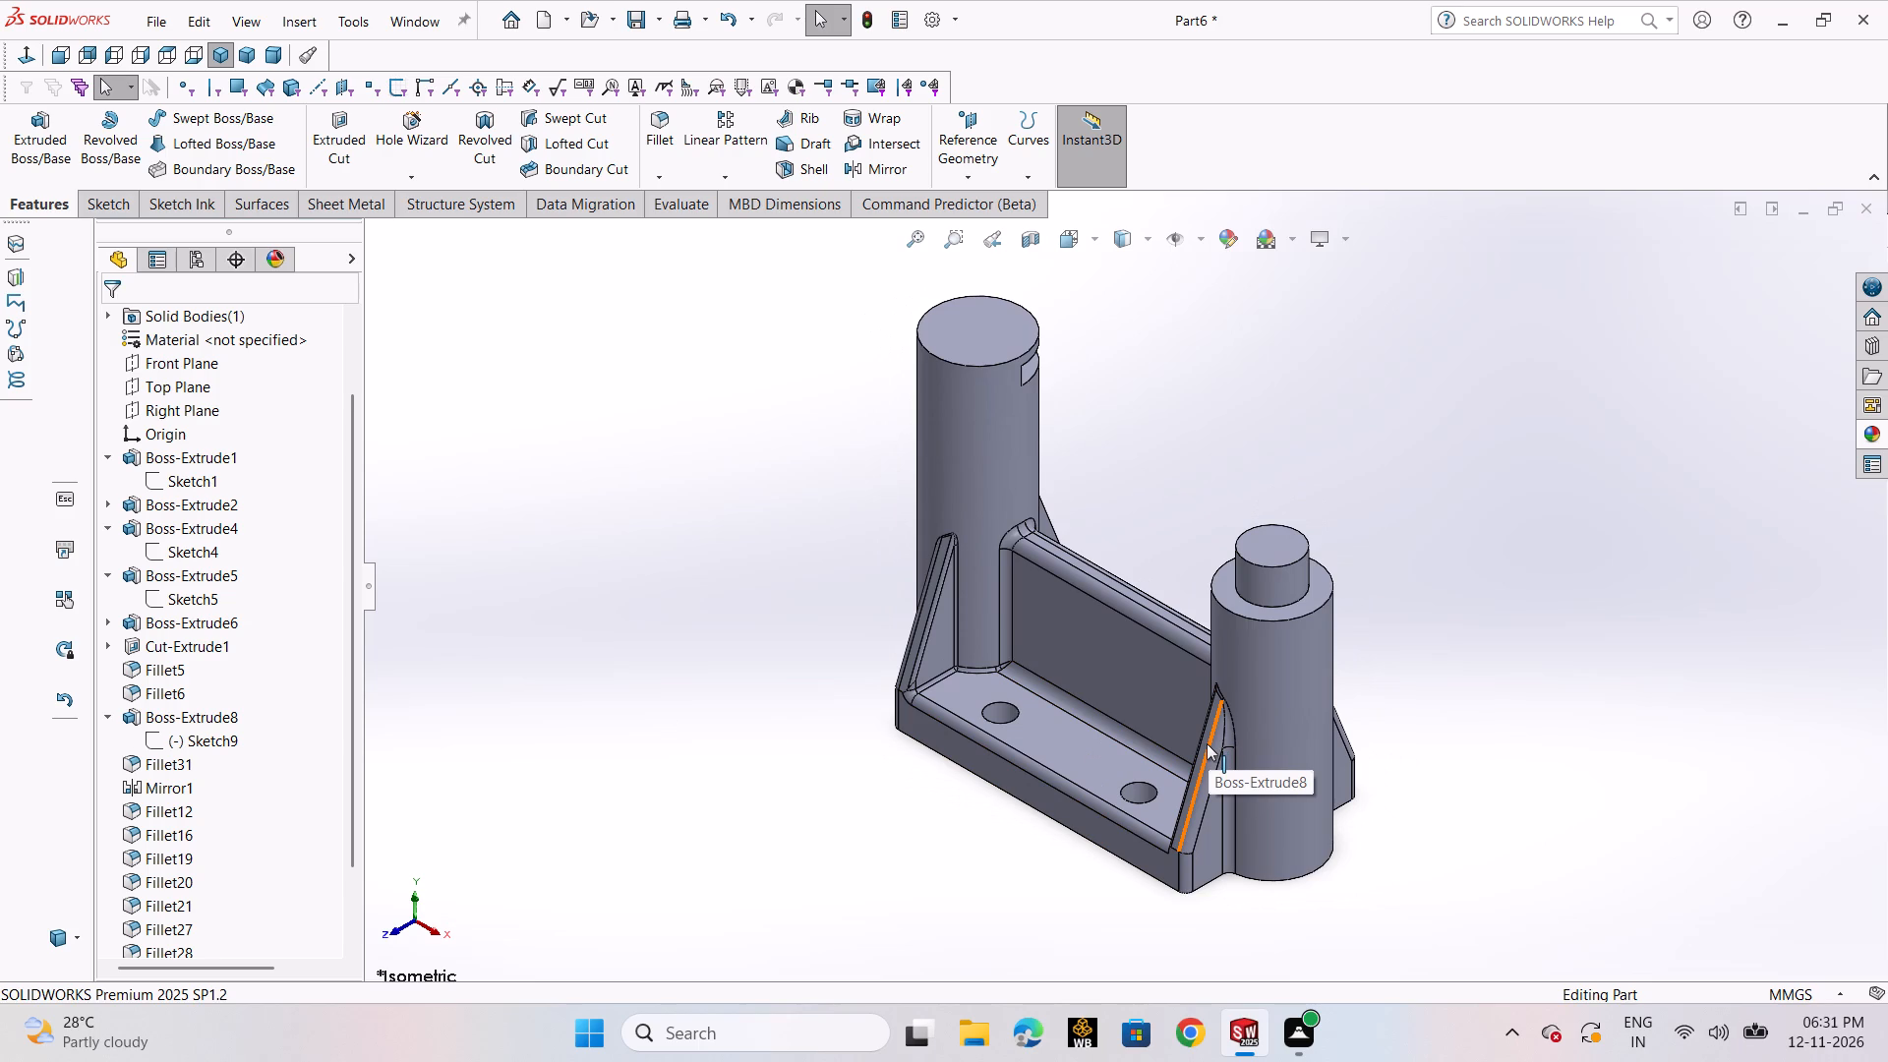
click(1145, 231)
click(1127, 291)
click(1286, 414)
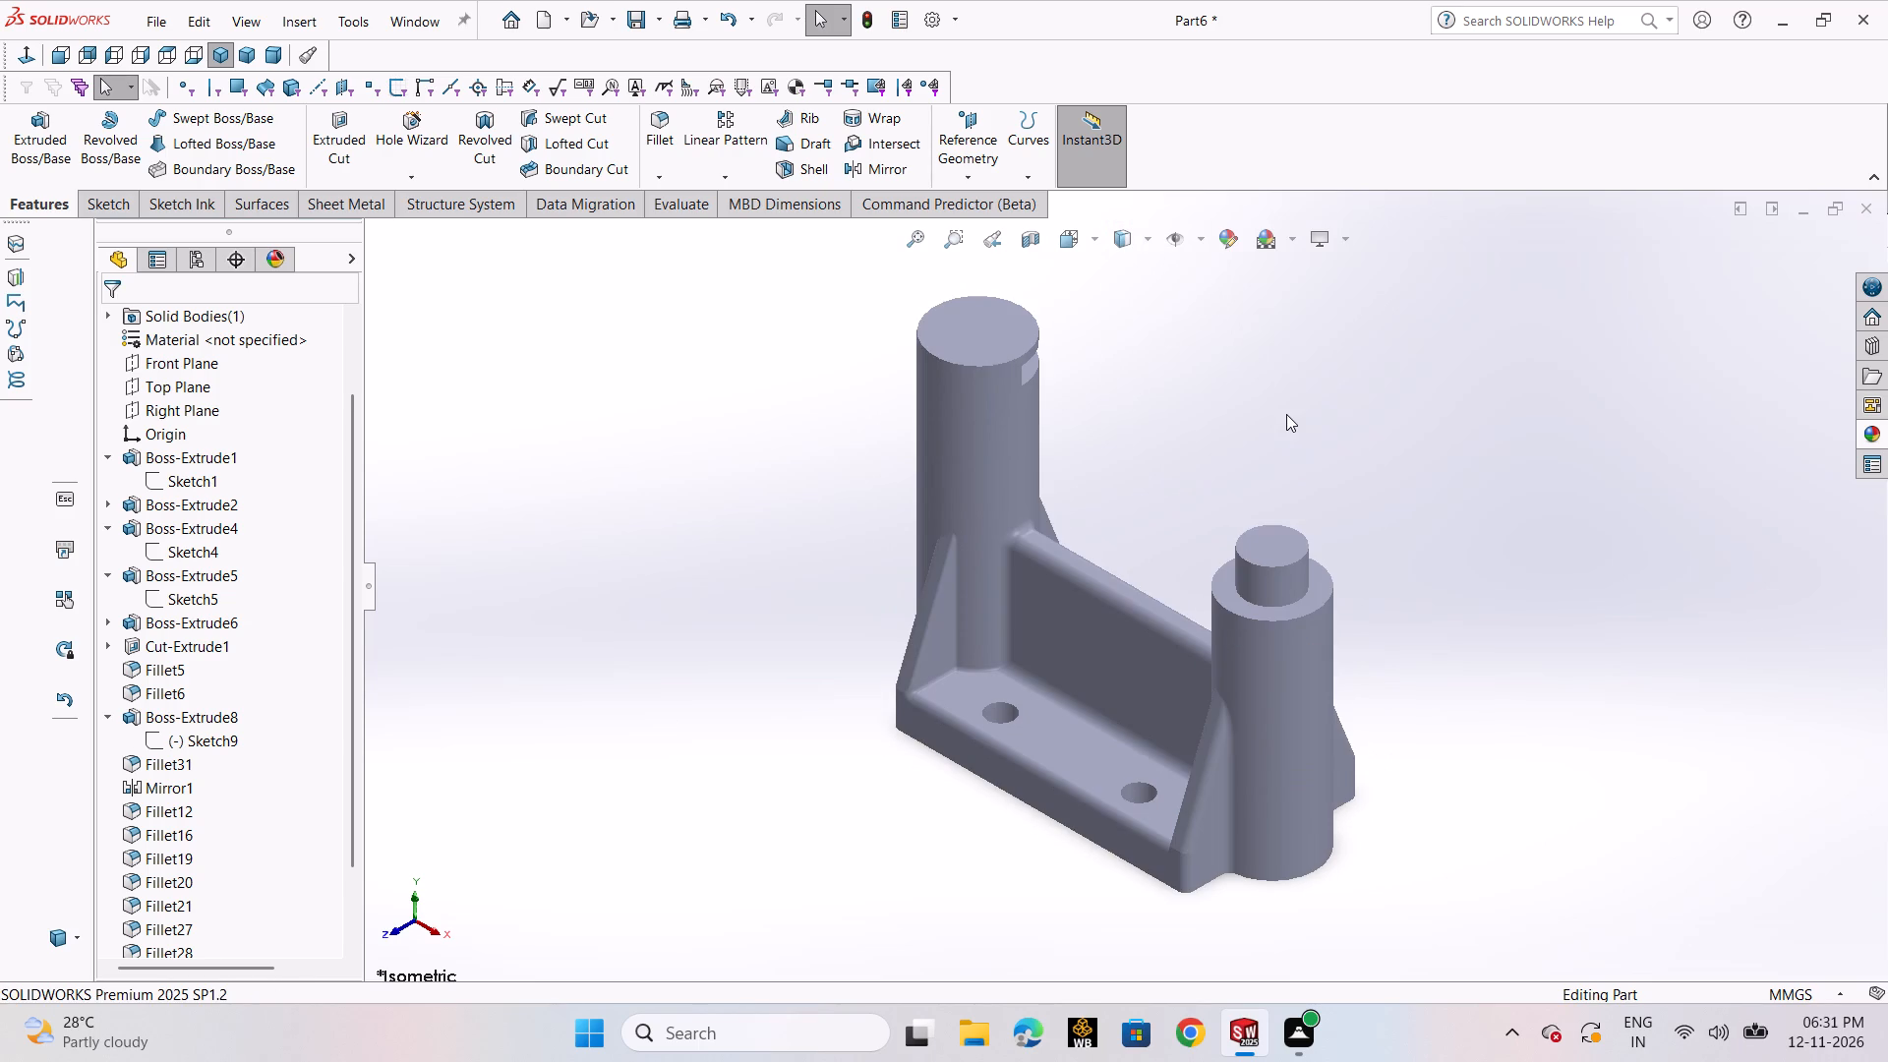
Save the part as a SOLIDWORKS part named "base plate with tappered upright u frame" in the inetenship folder.
click(164, 30)
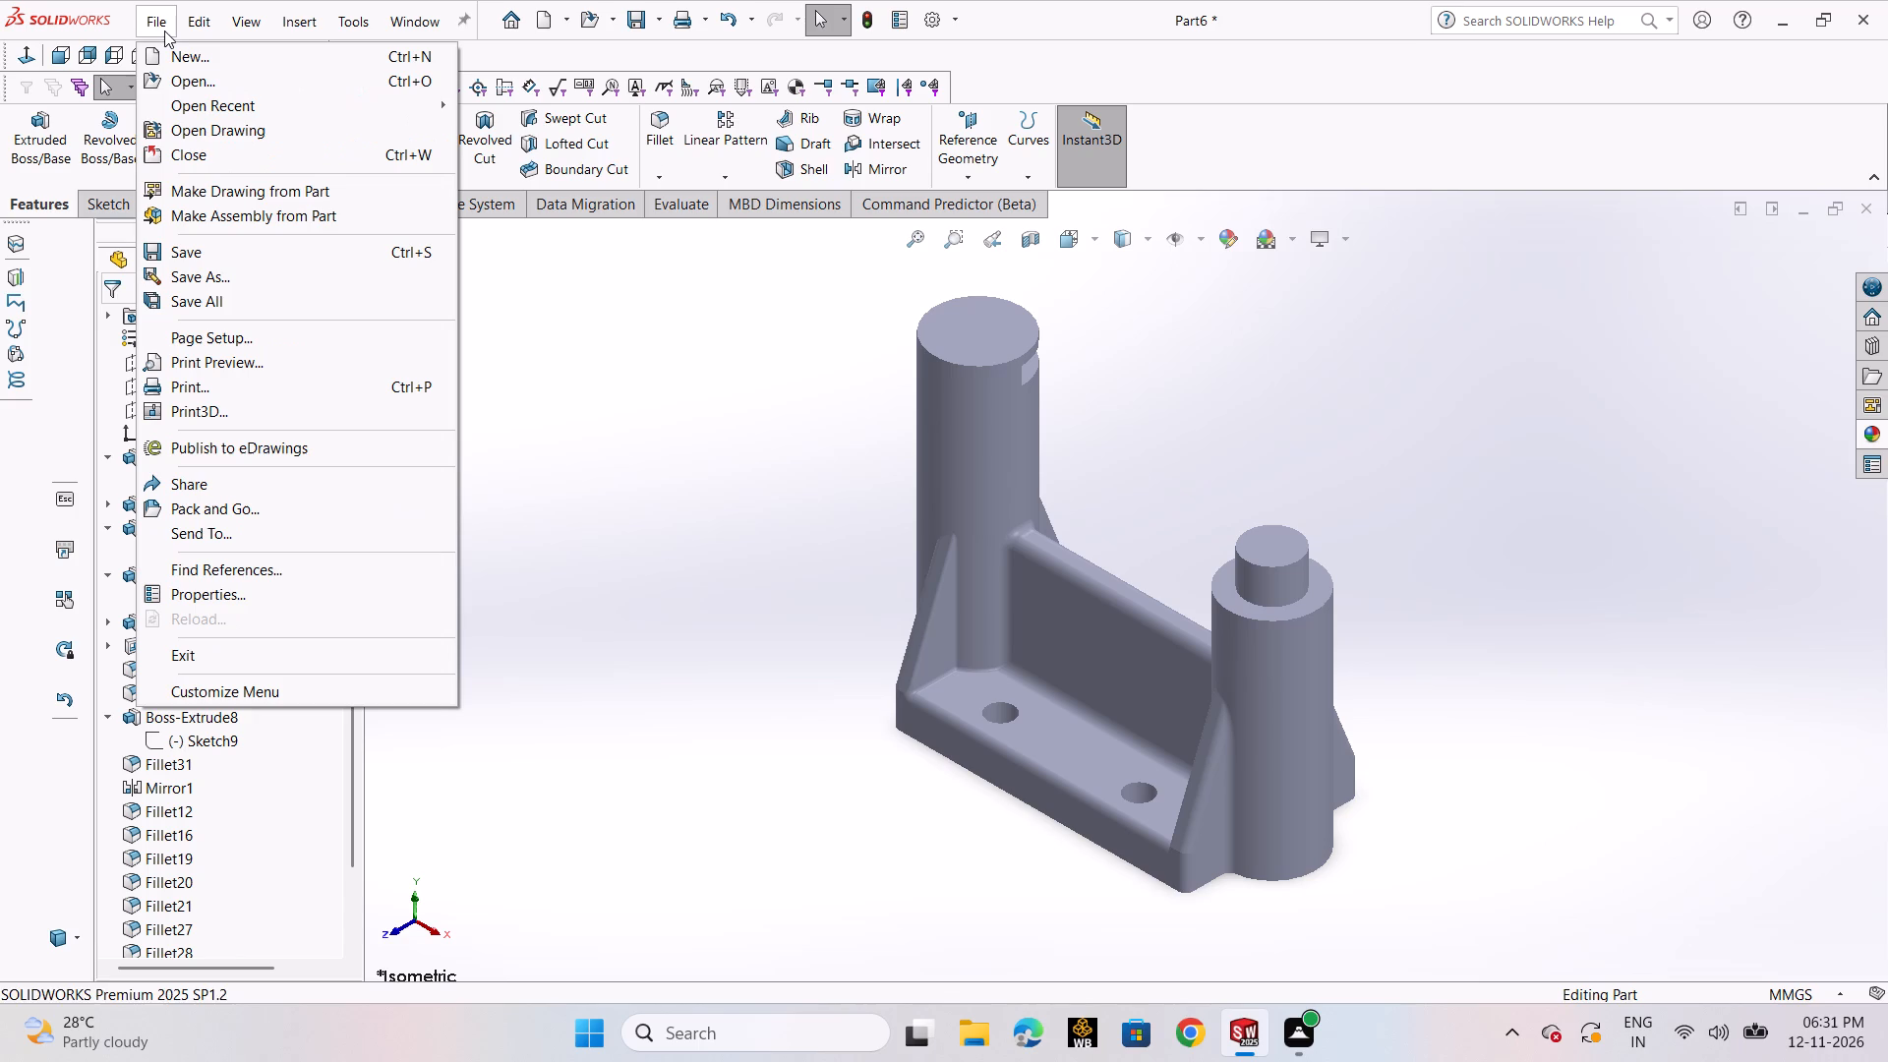
click(251, 277)
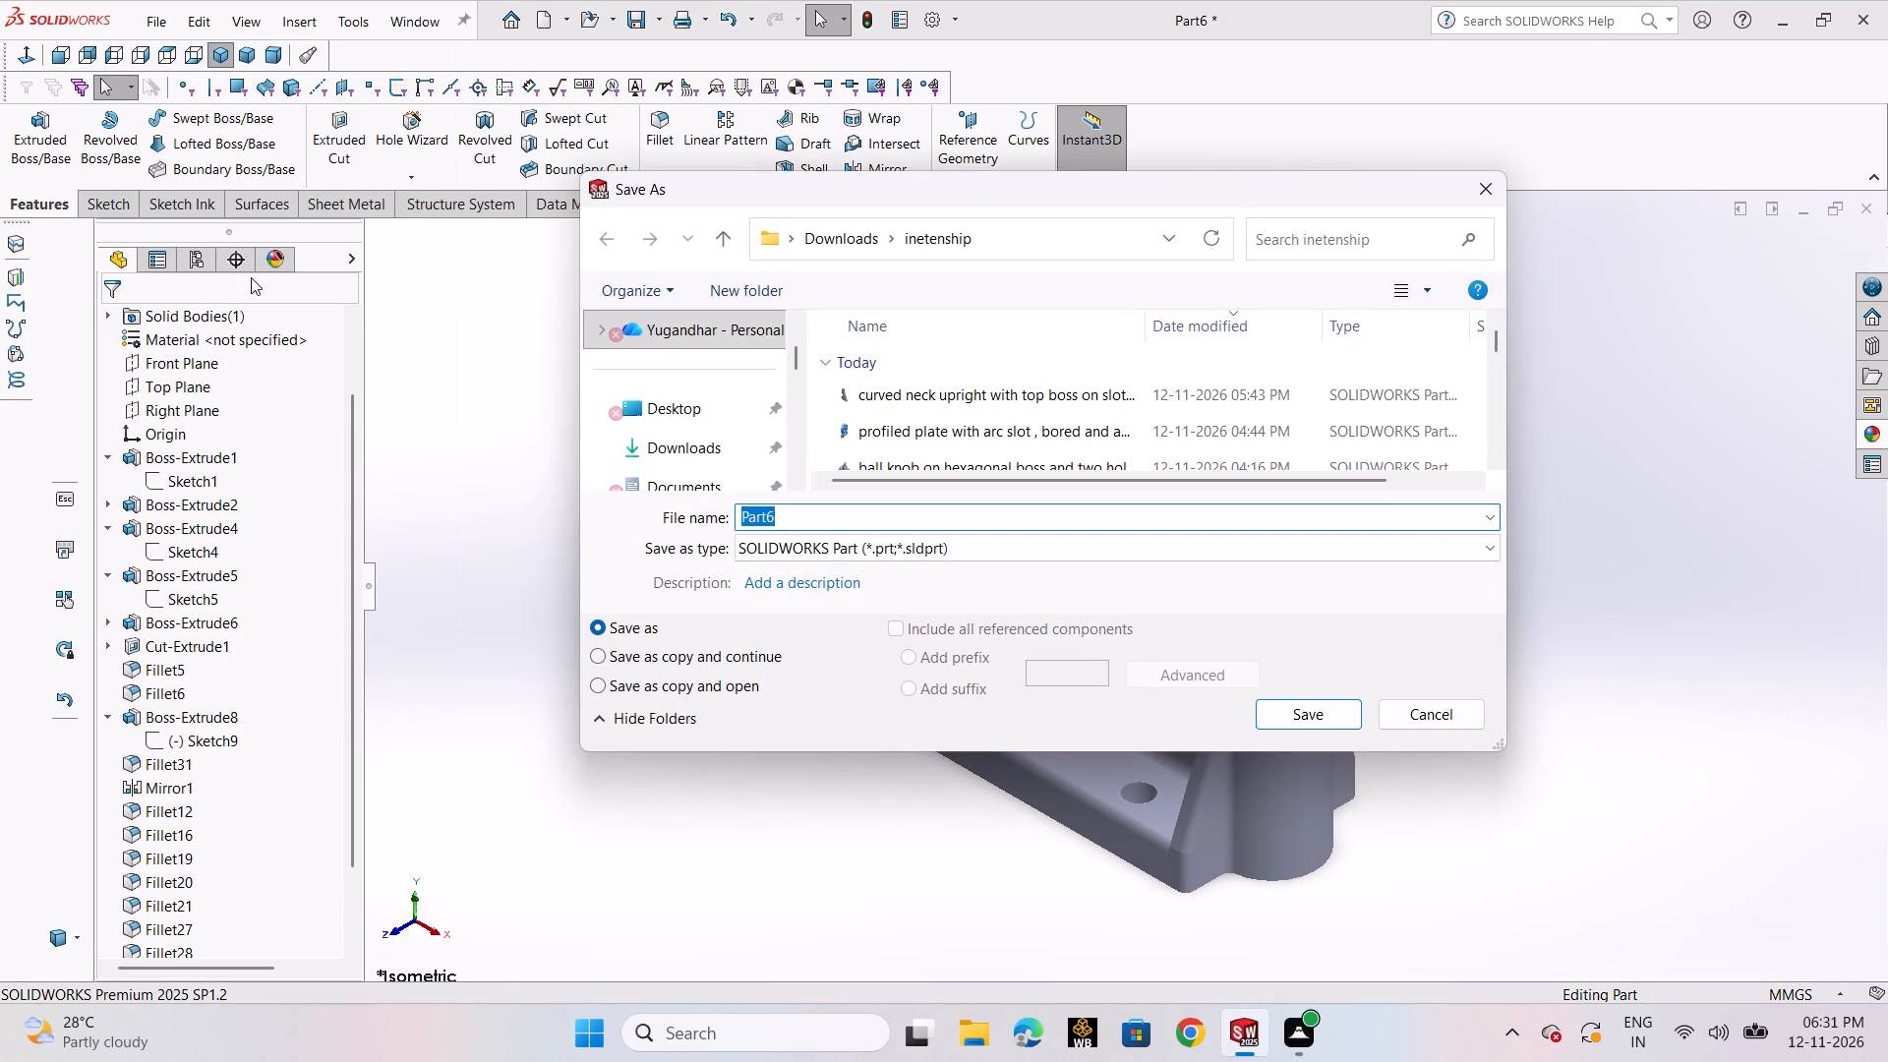
key(BackSpace)
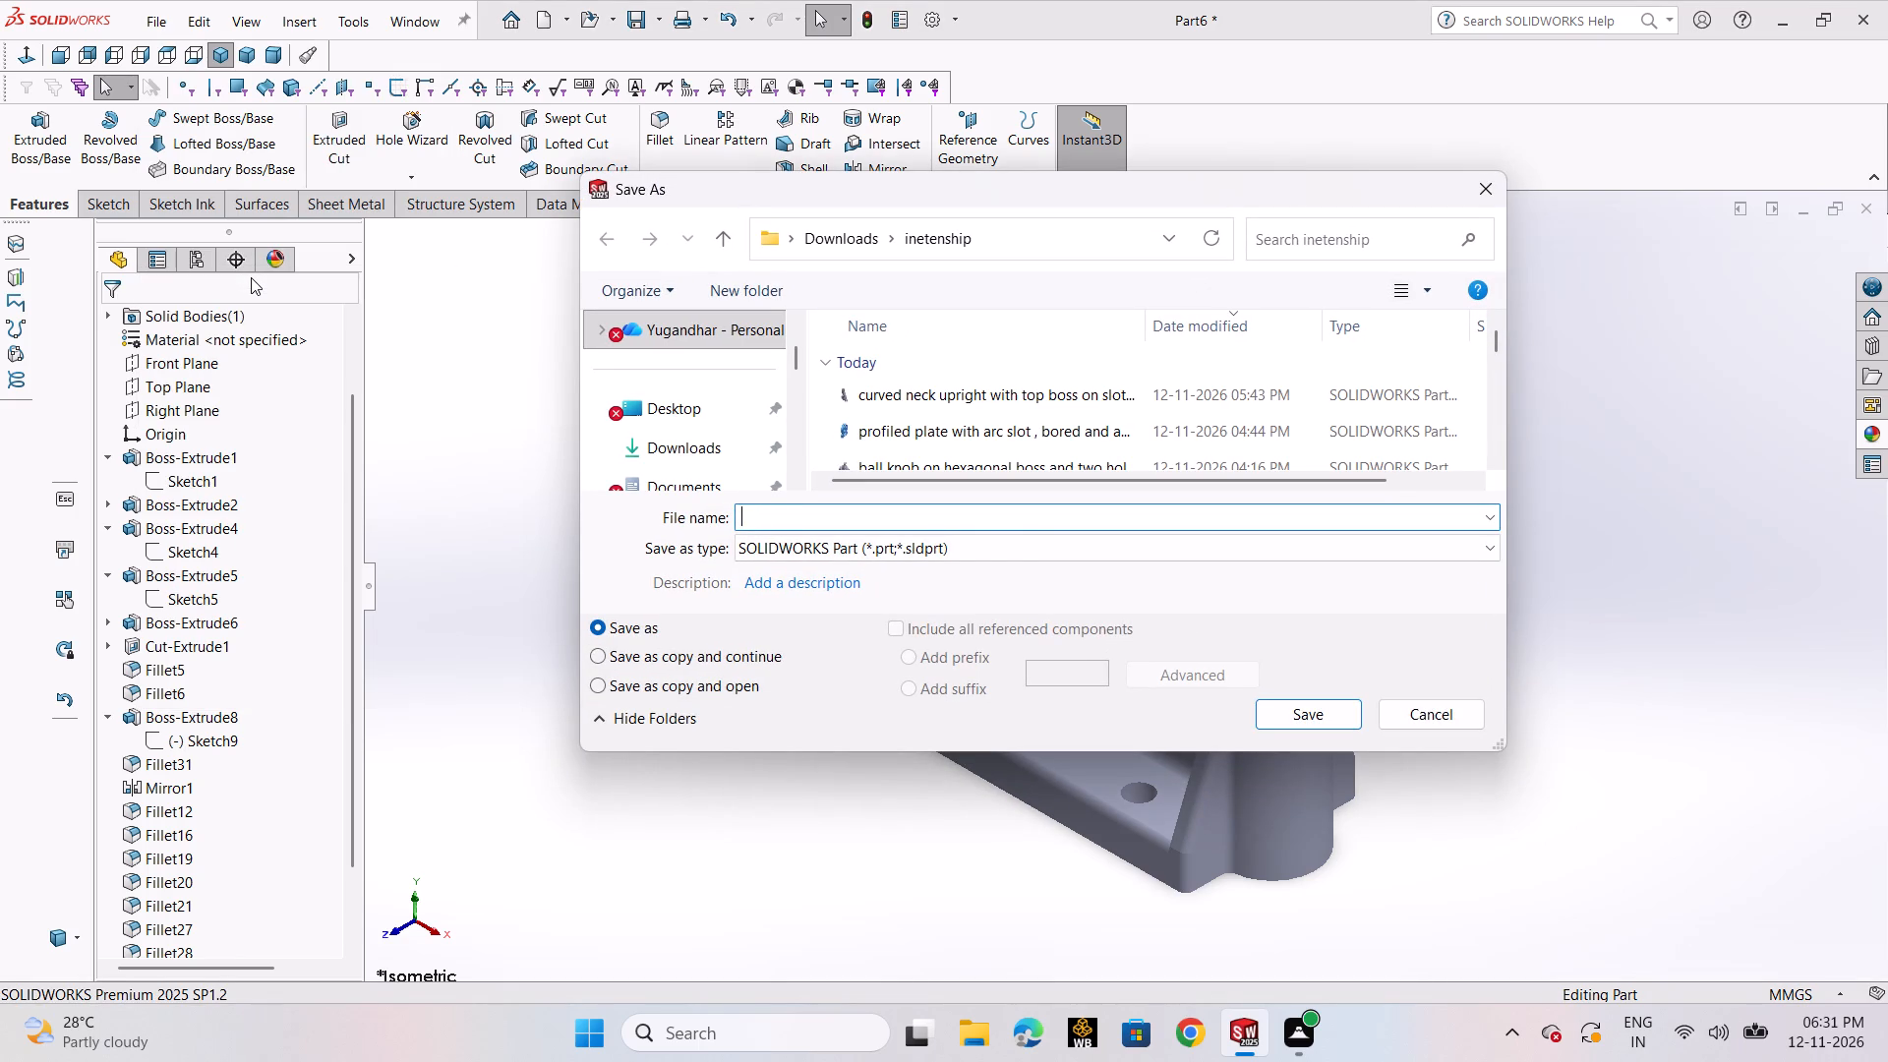
text(base plate with tappered upright)
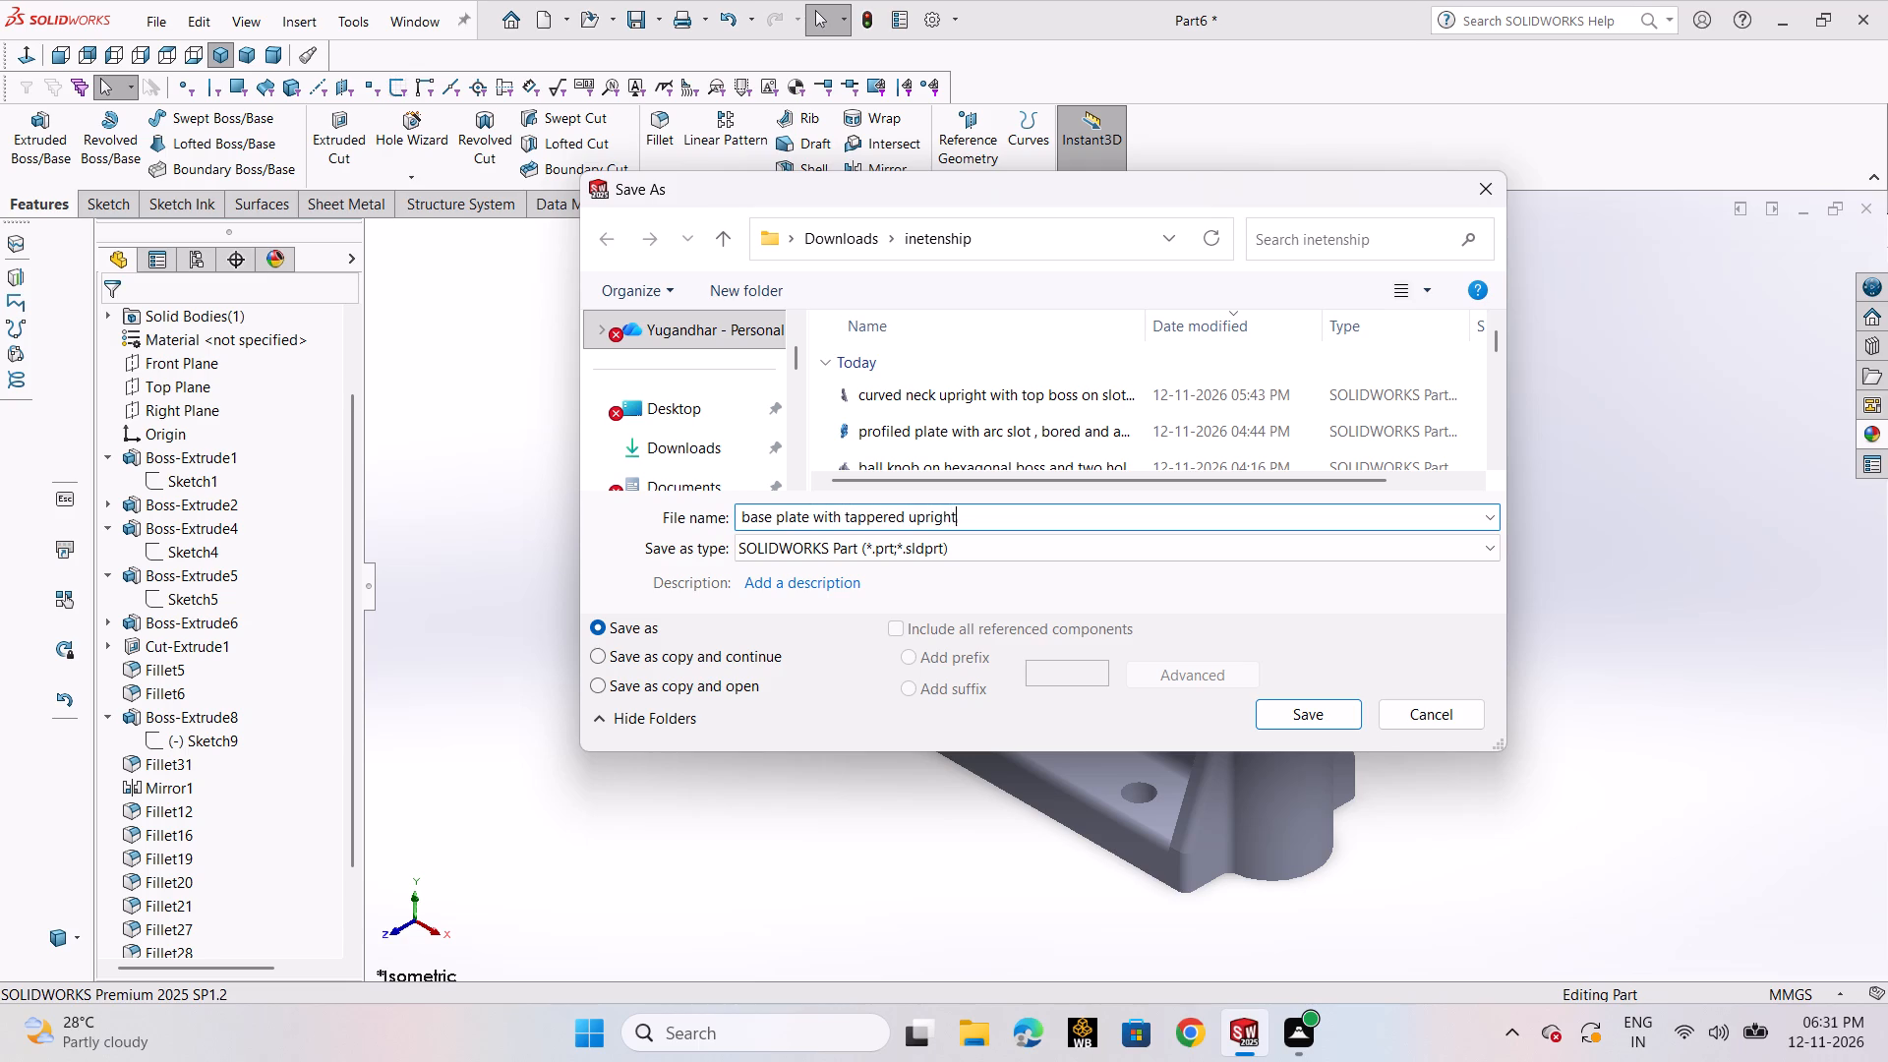
key(space)
text(u frame)
key(space)
click(1280, 718)
Save the part under the same name in Adobe Portable Document Format (*.pdf).
click(156, 24)
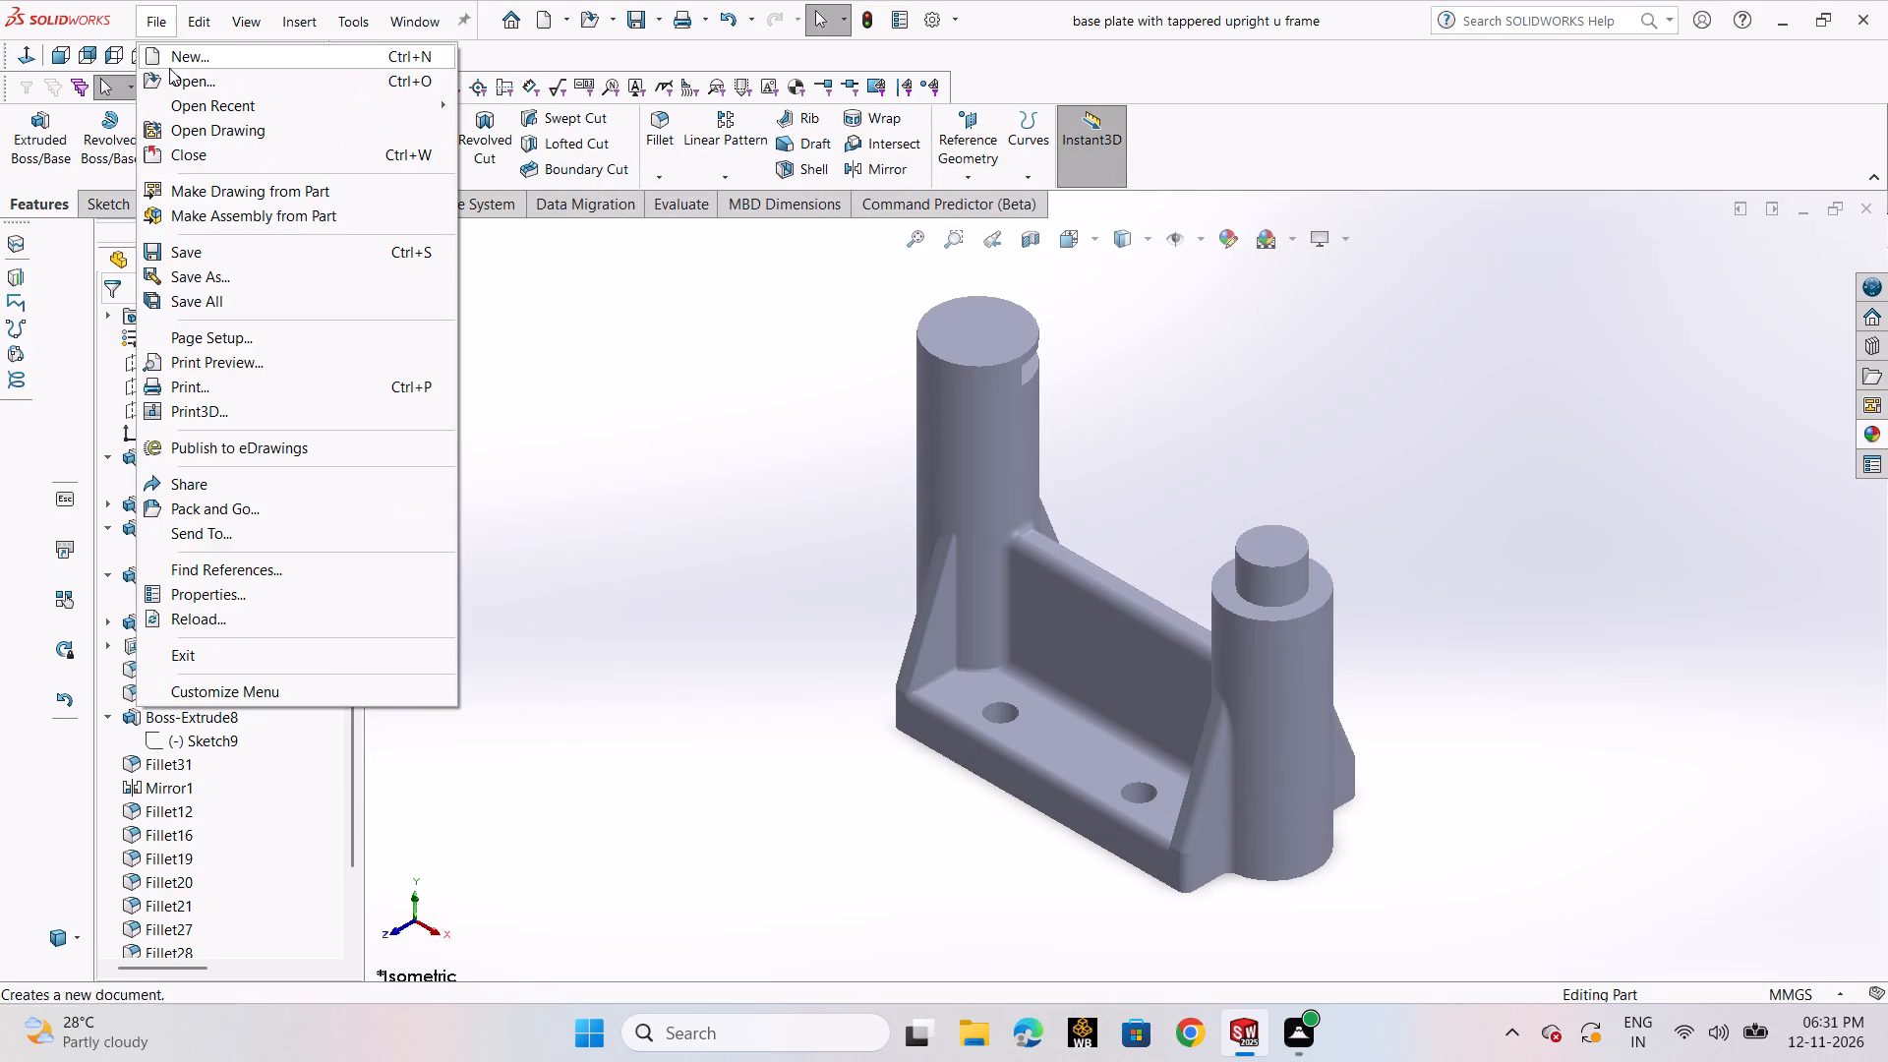
click(242, 283)
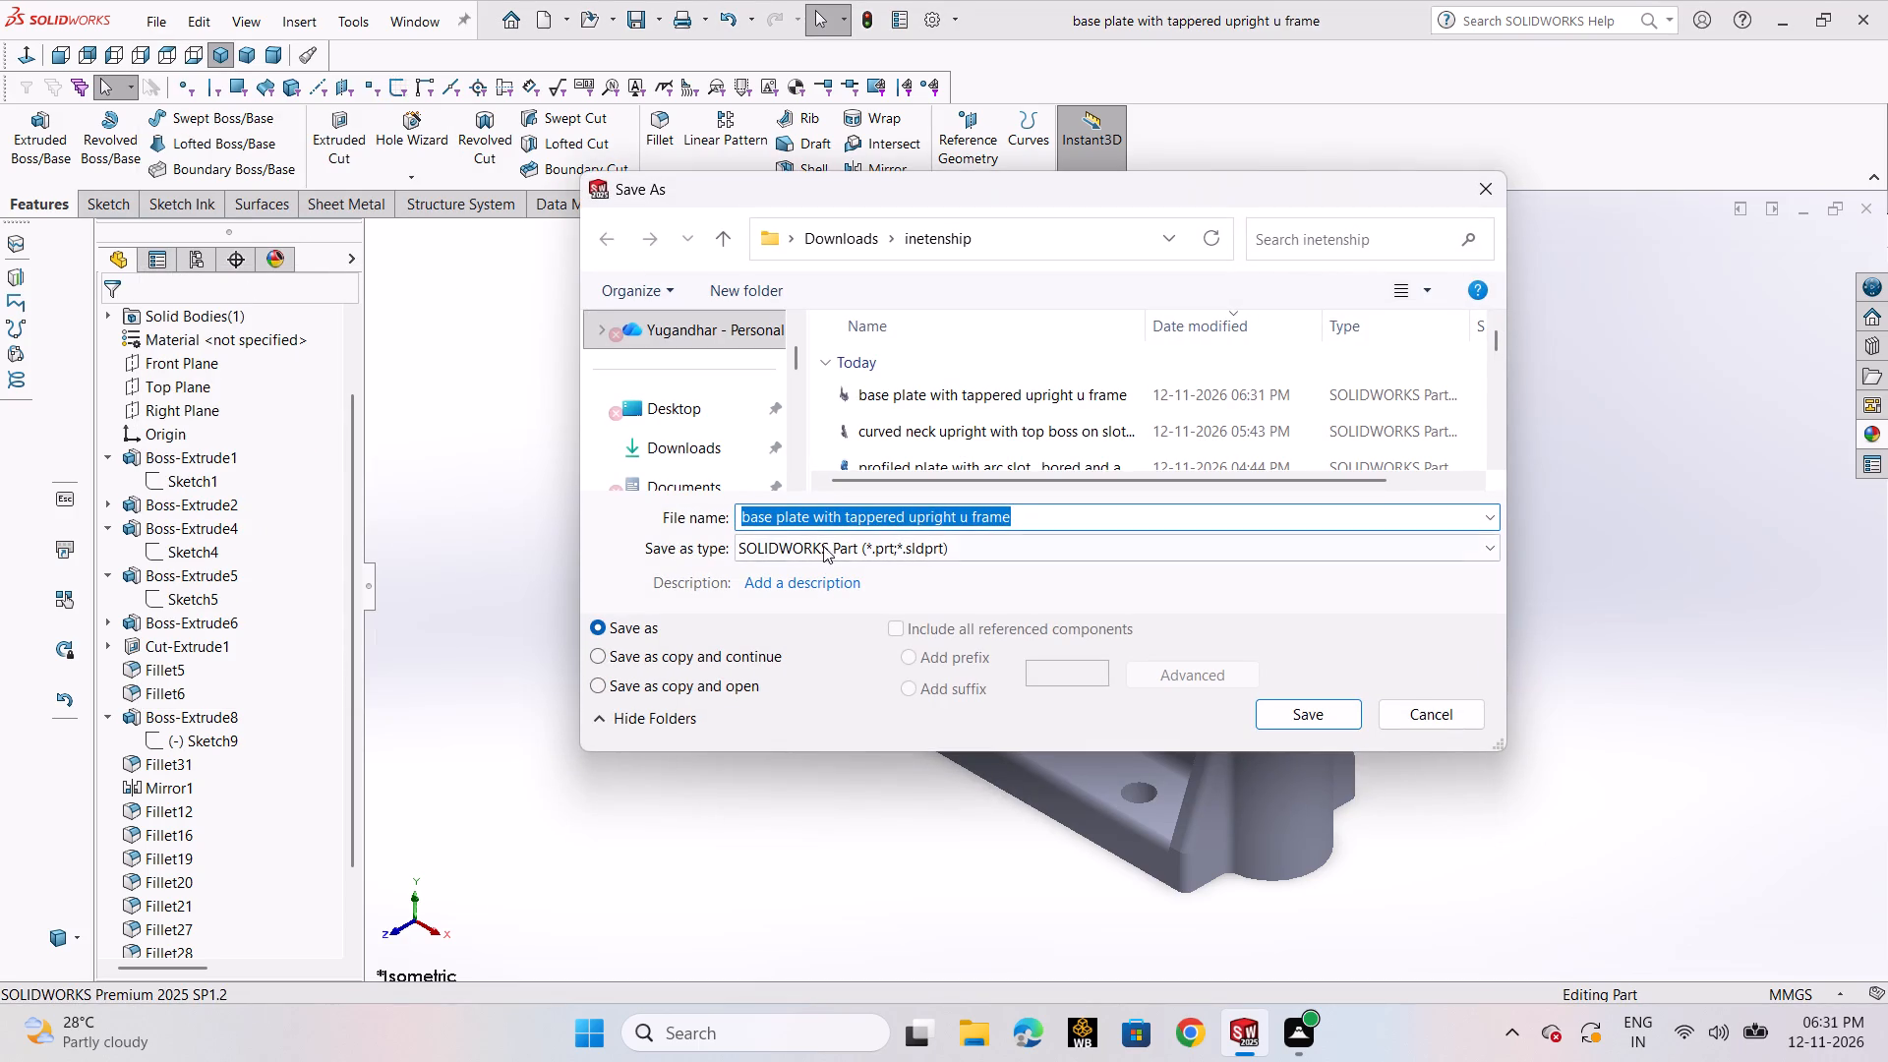
click(870, 559)
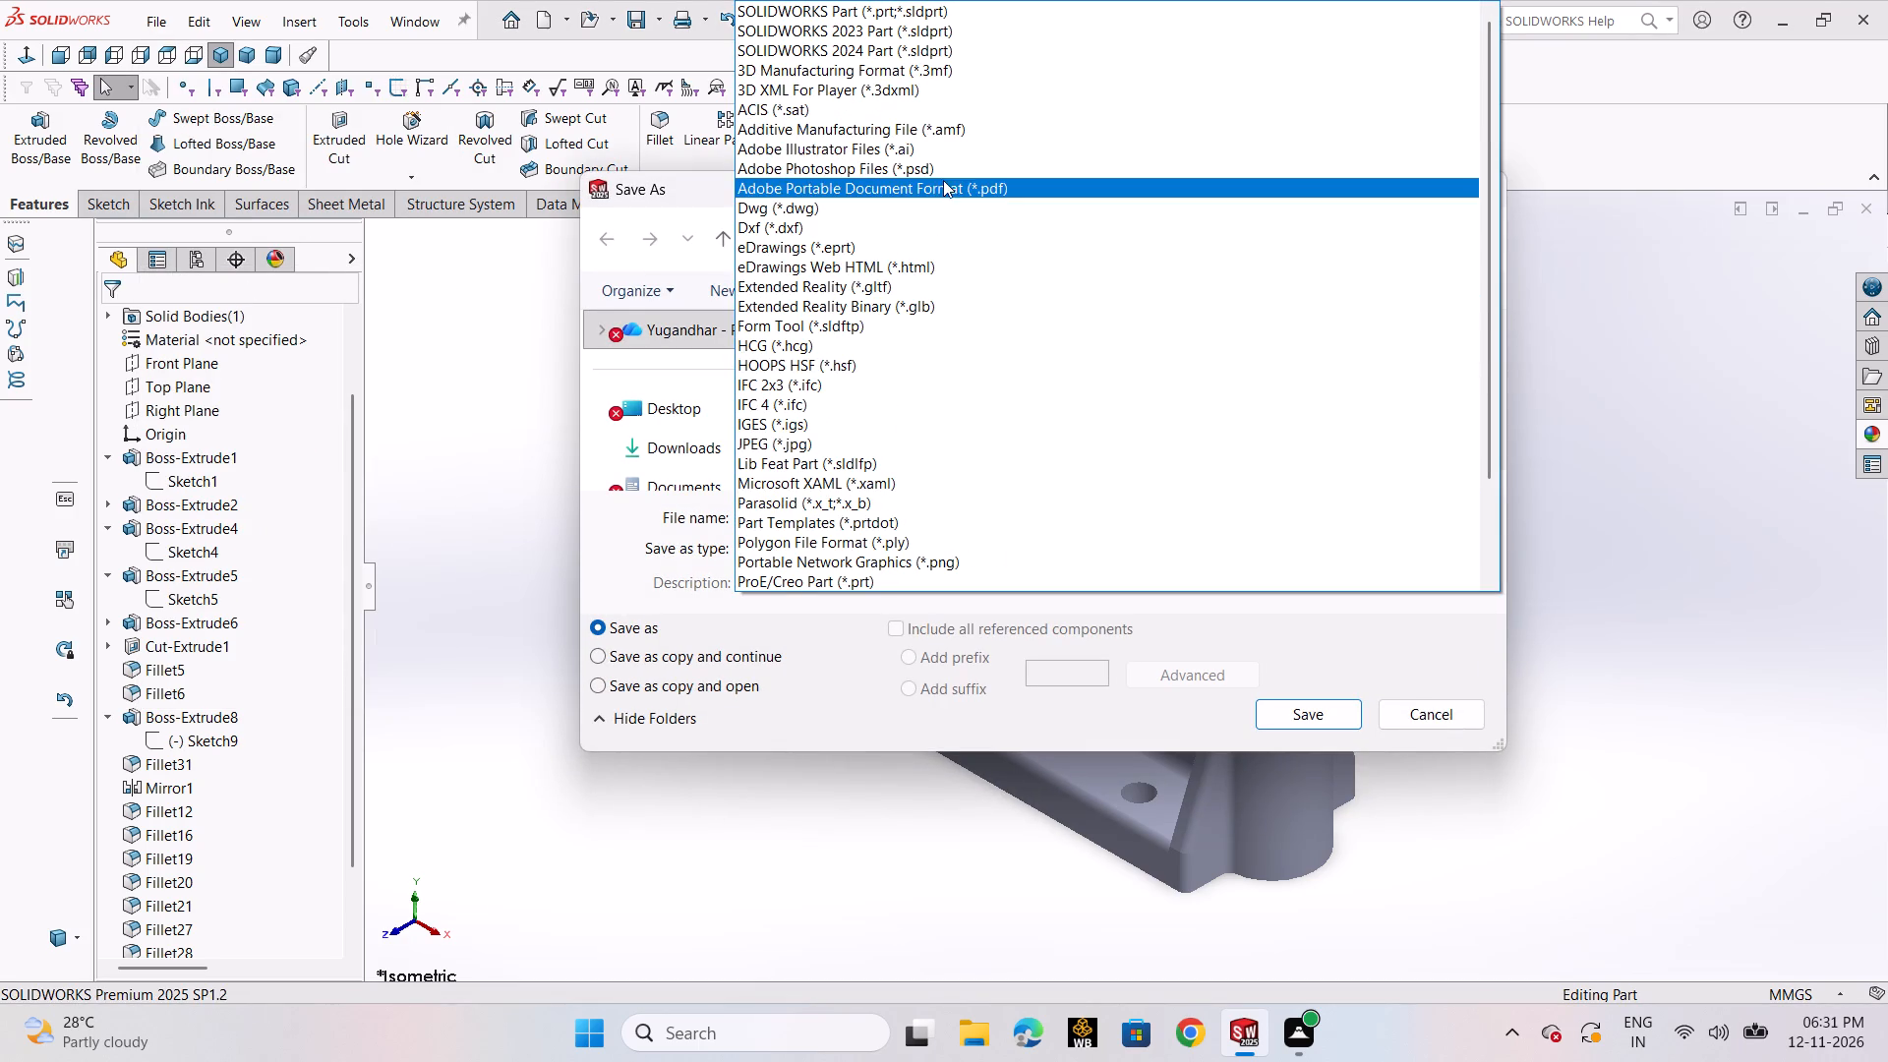
click(947, 186)
click(1288, 767)
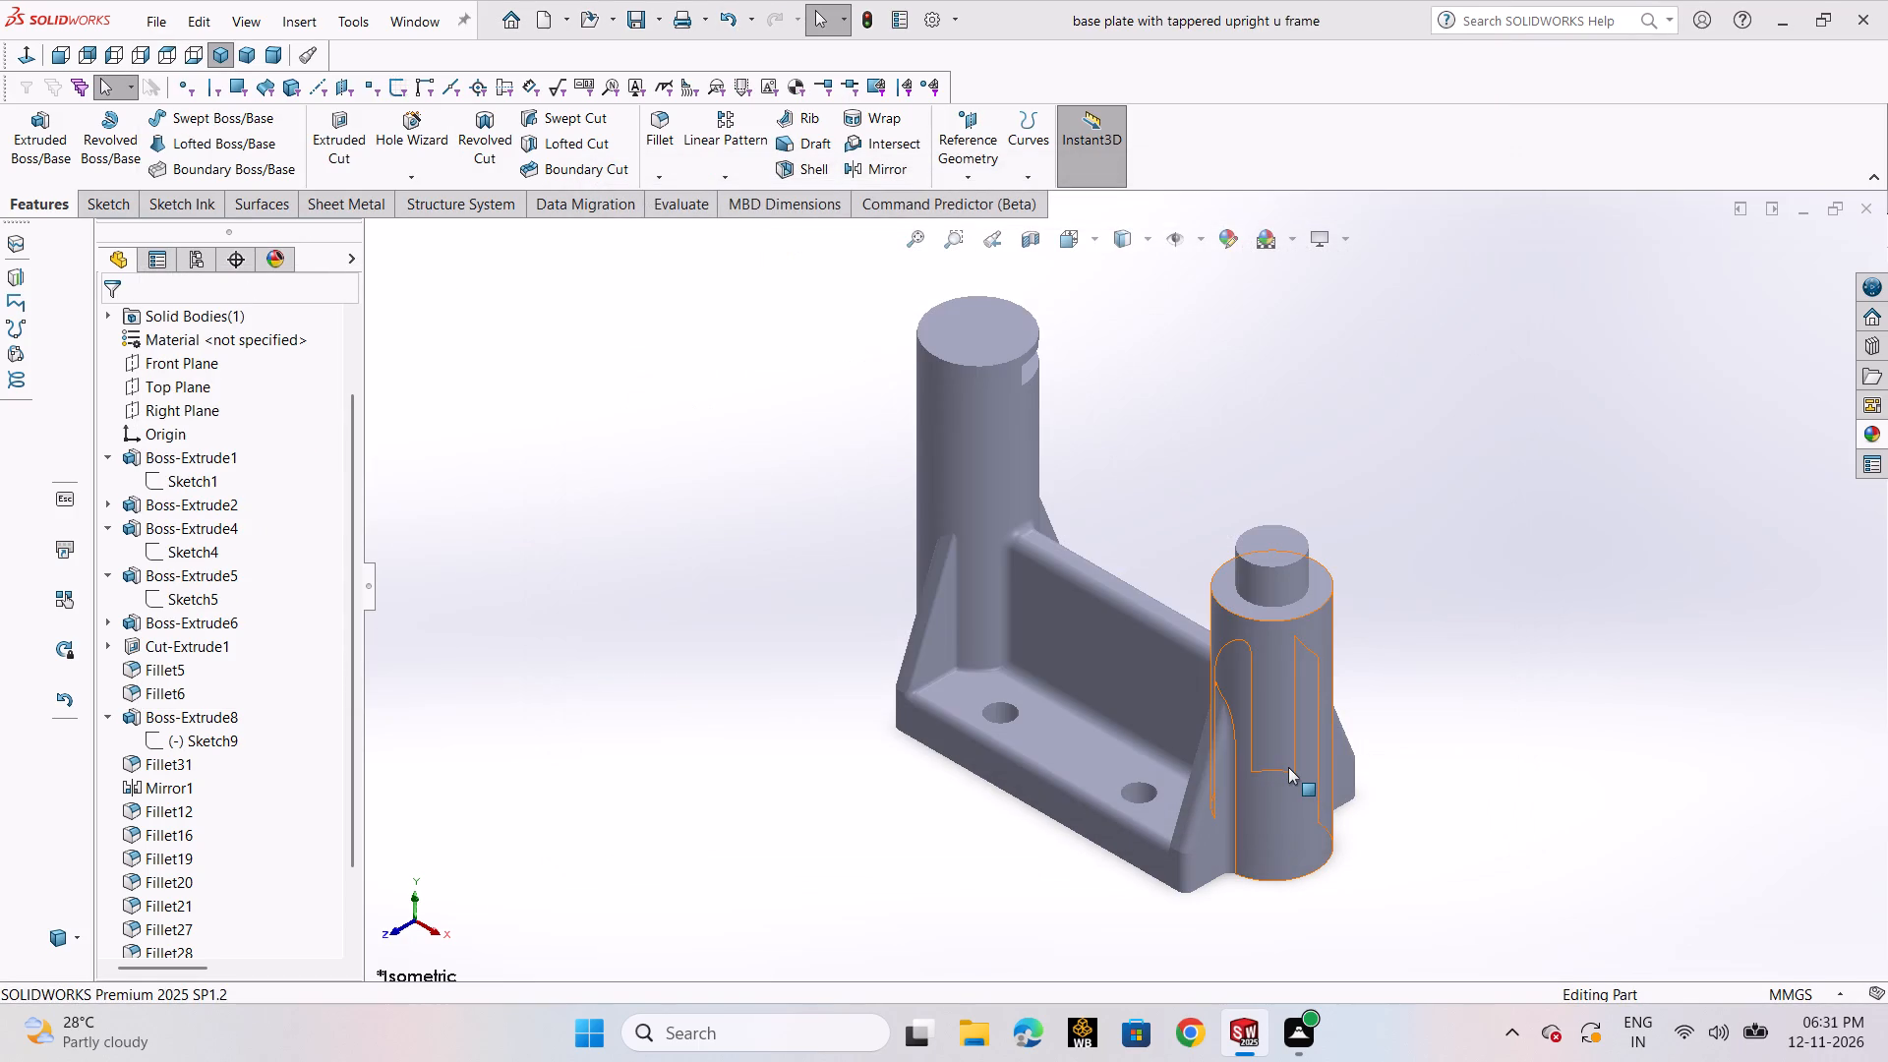